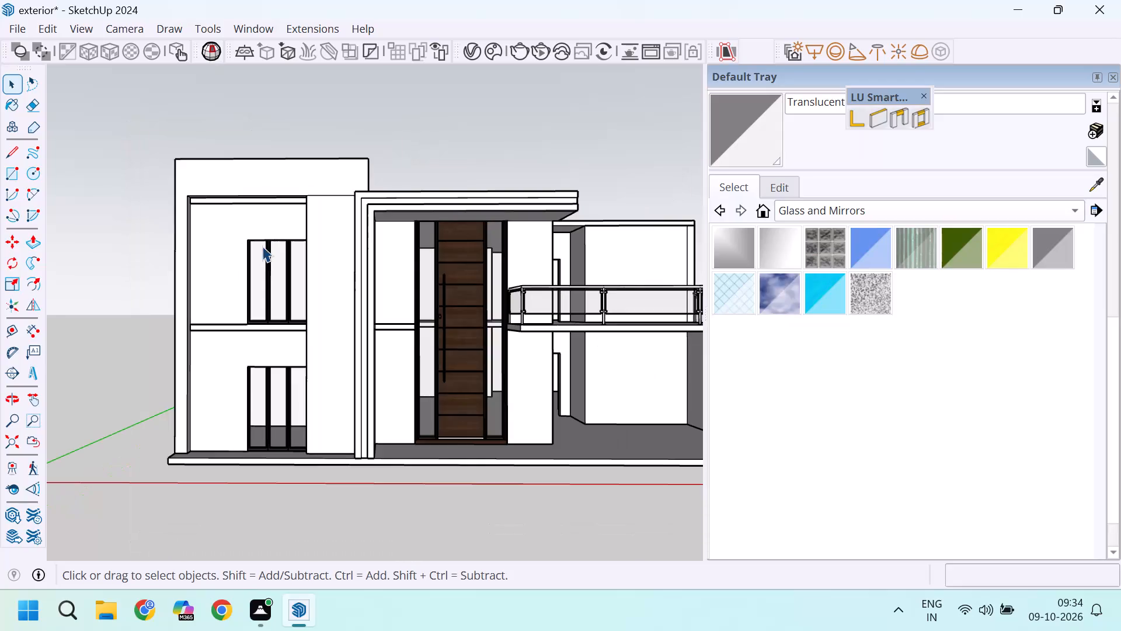
Measure the width of the upper-floor window opening along its sill edge, from the pillar to the opposite corner.
{"action": "scroll", "coordinate": [209, 259], "scroll_direction": "up", "scroll_amount": 2}
{"action": "scroll", "coordinate": [209, 259], "scroll_direction": "down", "scroll_amount": 3}
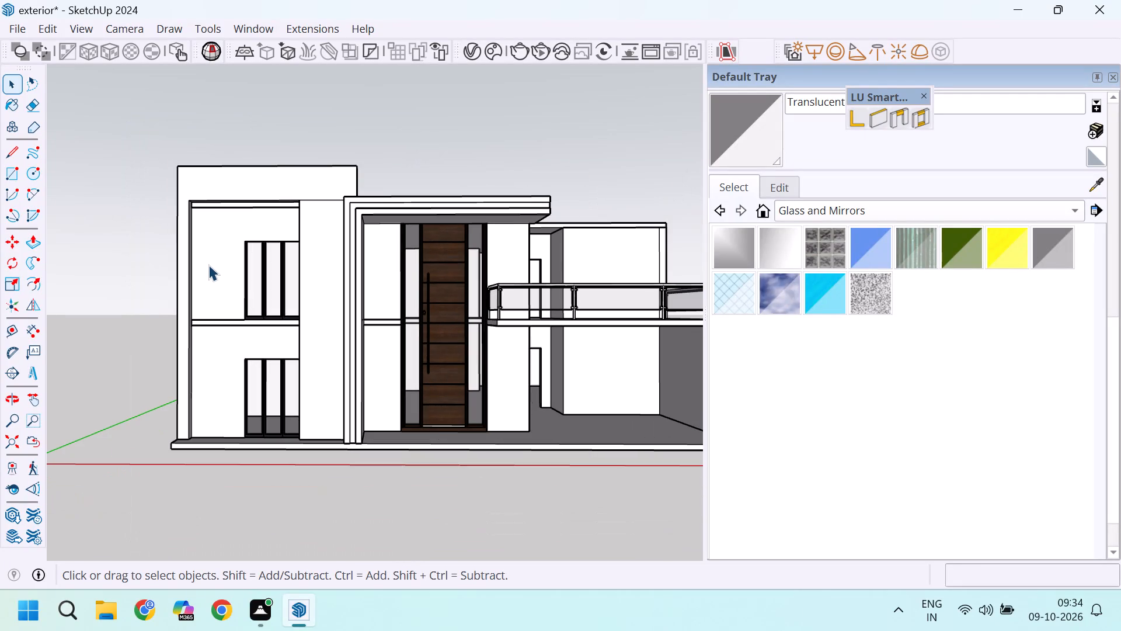
{"action": "middle_click_drag", "start_coordinate": [215, 300], "coordinate": [259, 341]}
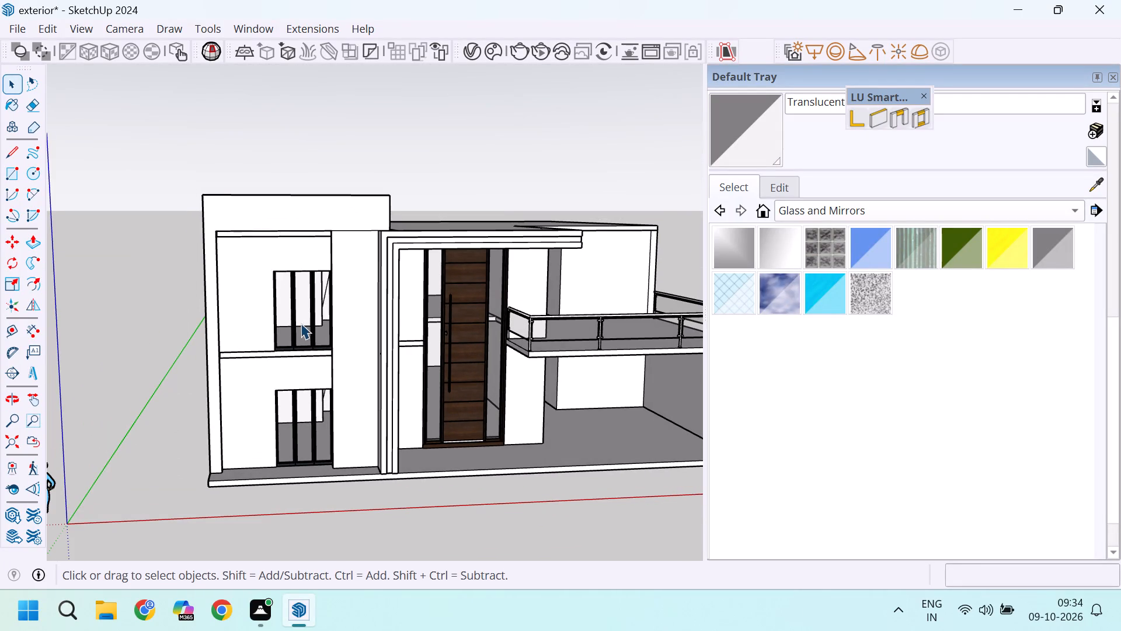
{"action": "scroll", "coordinate": [301, 321], "scroll_direction": "up", "scroll_amount": 3}
{"action": "scroll", "coordinate": [284, 314], "scroll_direction": "down", "scroll_amount": 3}
{"action": "scroll", "coordinate": [274, 314], "scroll_direction": "up", "scroll_amount": 6}
{"action": "scroll", "coordinate": [295, 330], "scroll_direction": "down", "scroll_amount": 2}
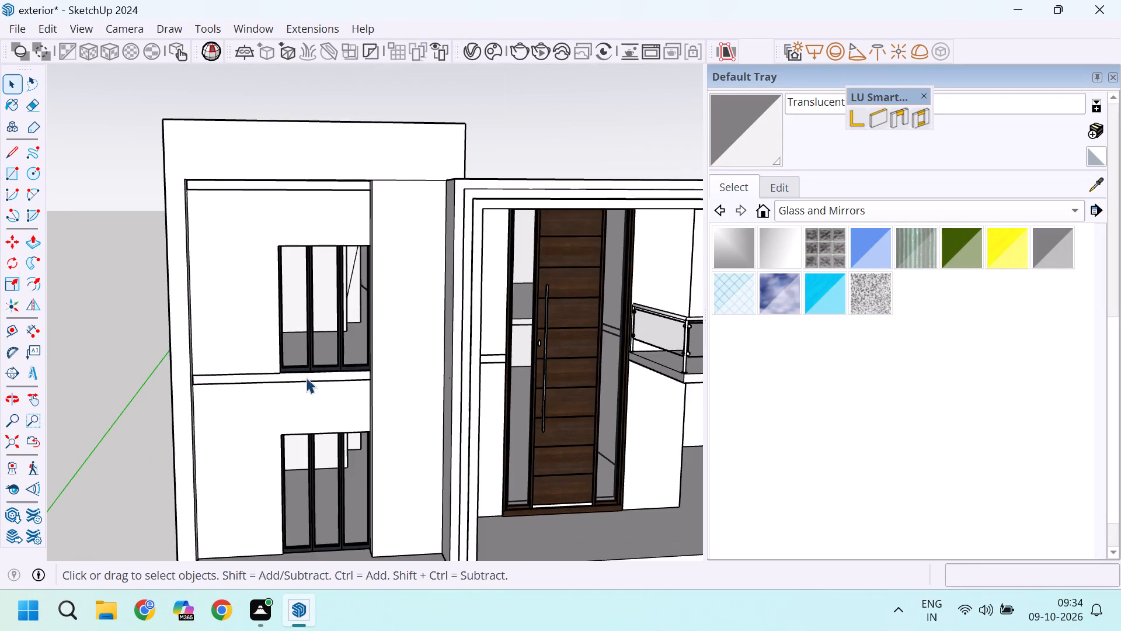
{"action": "scroll", "coordinate": [307, 377], "scroll_direction": "up", "scroll_amount": 4}
{"action": "middle_click_drag", "start_coordinate": [360, 394], "coordinate": [406, 444]}
{"action": "scroll", "coordinate": [430, 434], "scroll_direction": "up", "scroll_amount": 8}
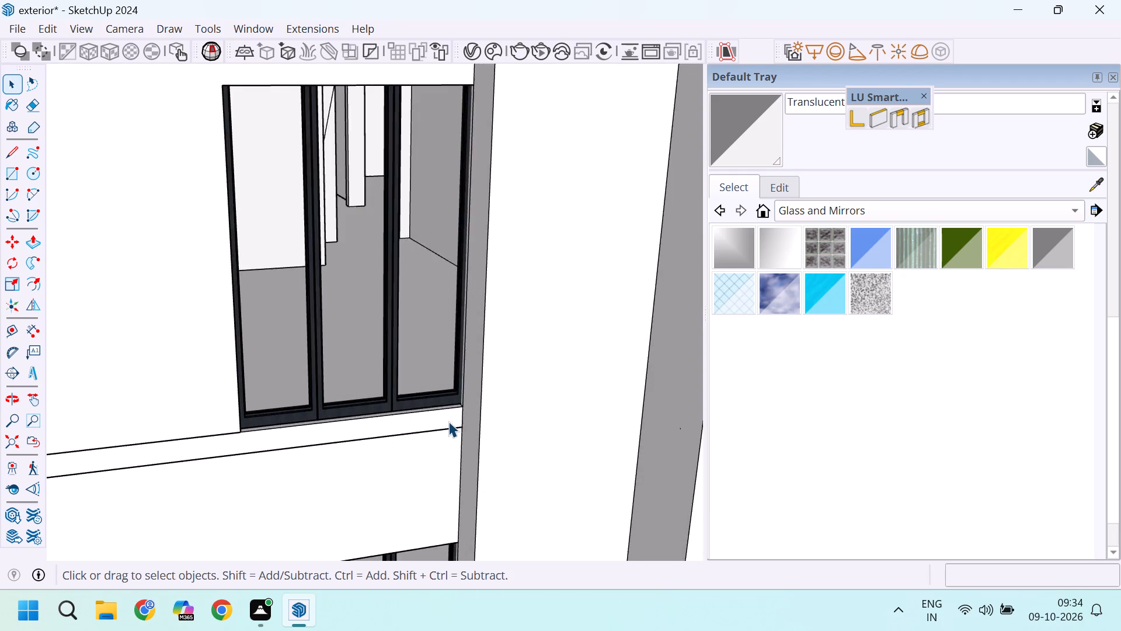
{"action": "scroll", "coordinate": [448, 421], "scroll_direction": "up", "scroll_amount": 5}
{"action": "scroll", "coordinate": [459, 397], "scroll_direction": "down", "scroll_amount": 4}
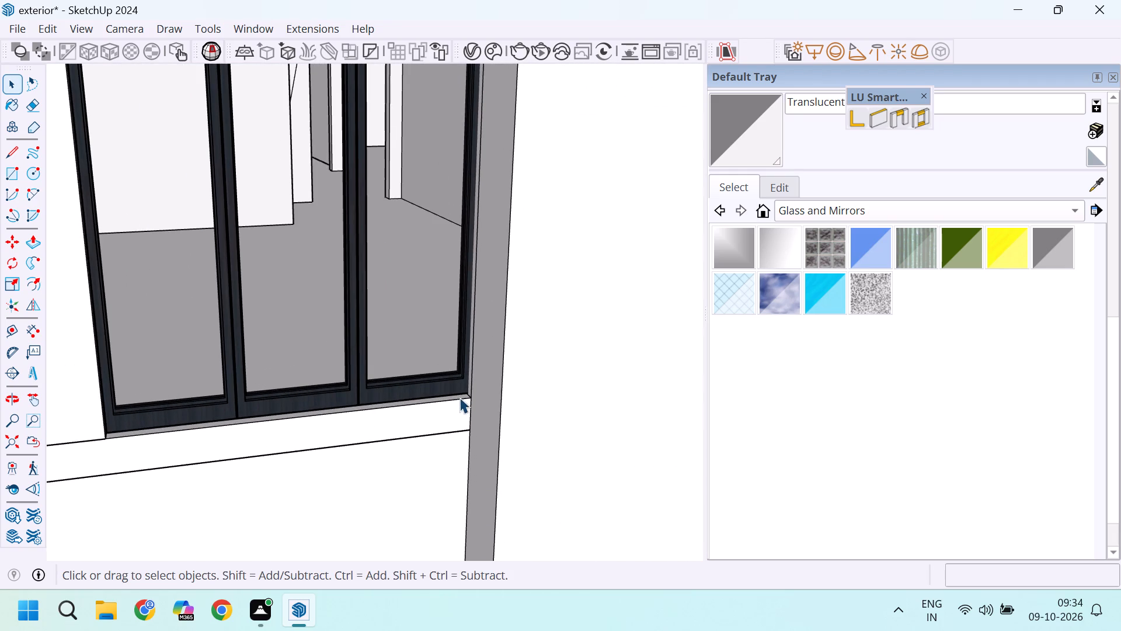
{"action": "key", "text": "l"}
{"action": "left_click", "coordinate": [469, 396]}
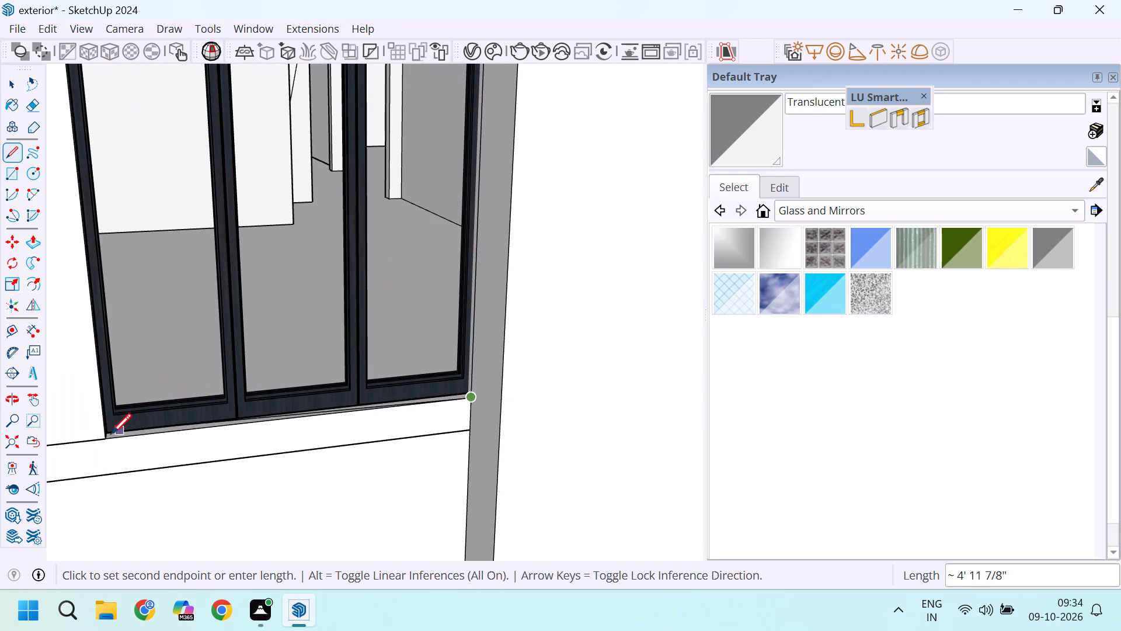
{"action": "scroll", "coordinate": [98, 447], "scroll_direction": "up", "scroll_amount": 5}
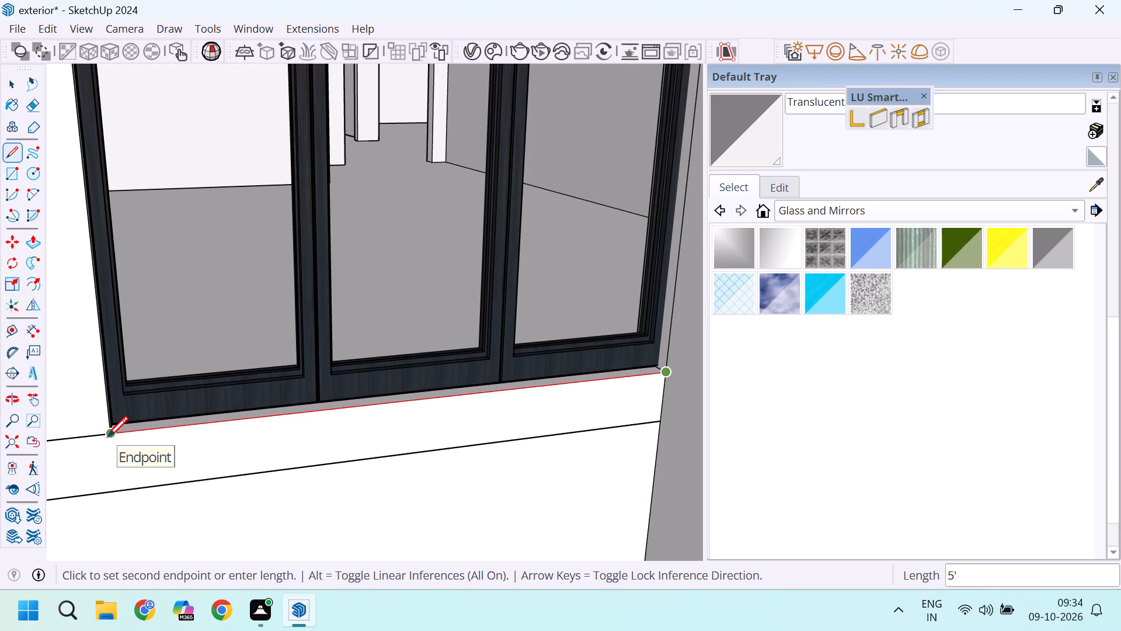
{"action": "key", "text": "Escape"}
{"action": "scroll", "coordinate": [165, 417], "scroll_direction": "down", "scroll_amount": 9}
{"action": "key", "text": "space"}
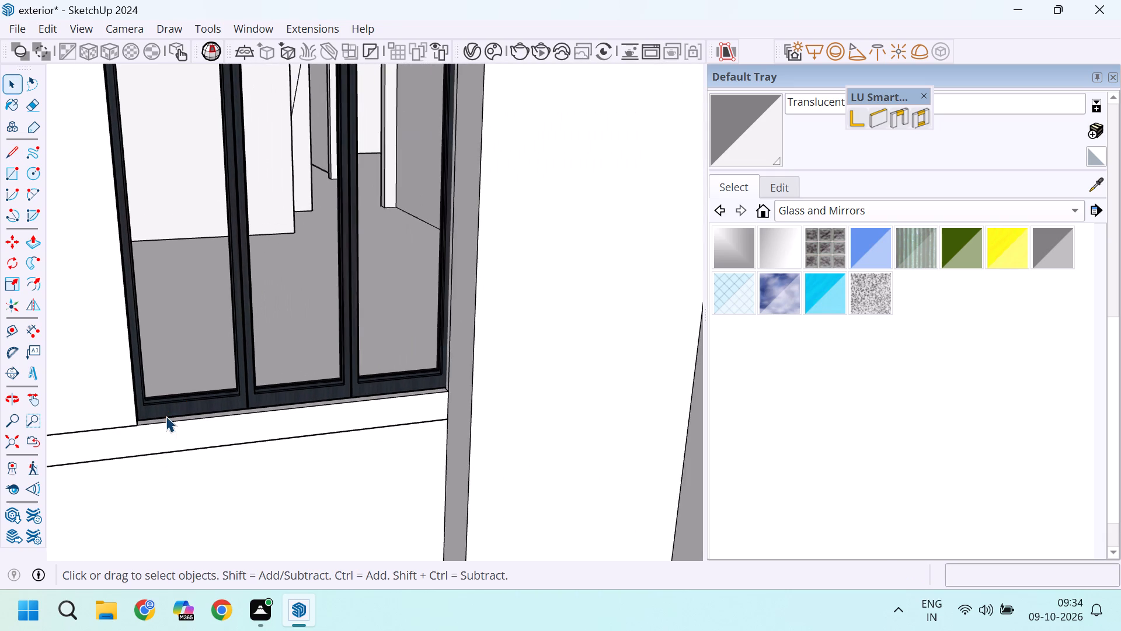
{"action": "scroll", "coordinate": [174, 416], "scroll_direction": "down", "scroll_amount": 4}
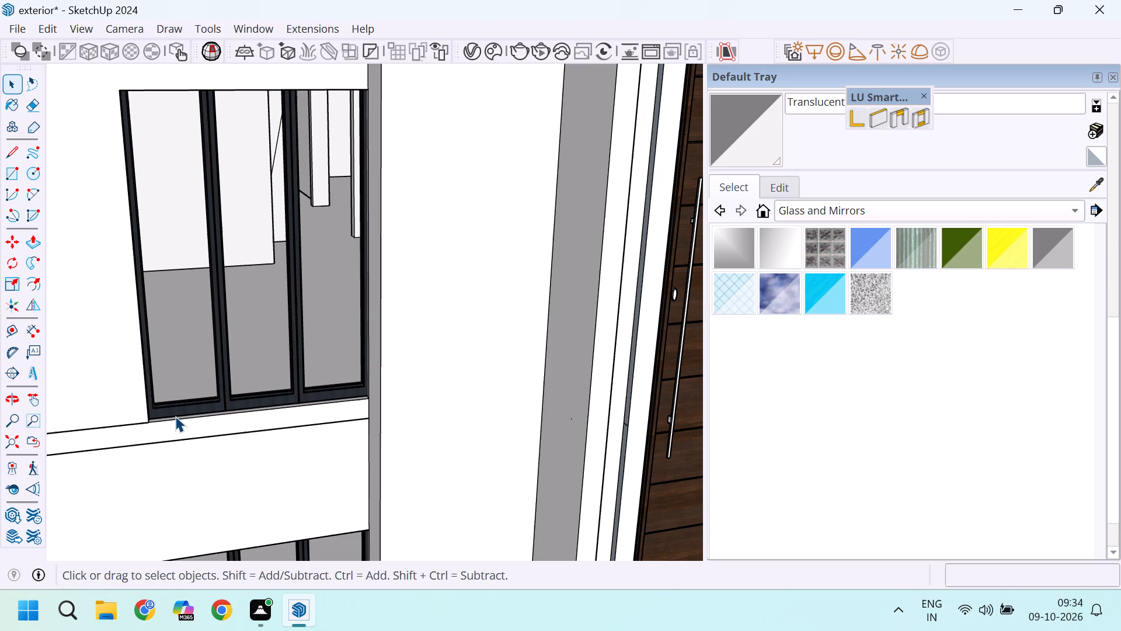
Search the 3D Warehouse for "4 doors window".
{"action": "left_click", "coordinate": [260, 22]}
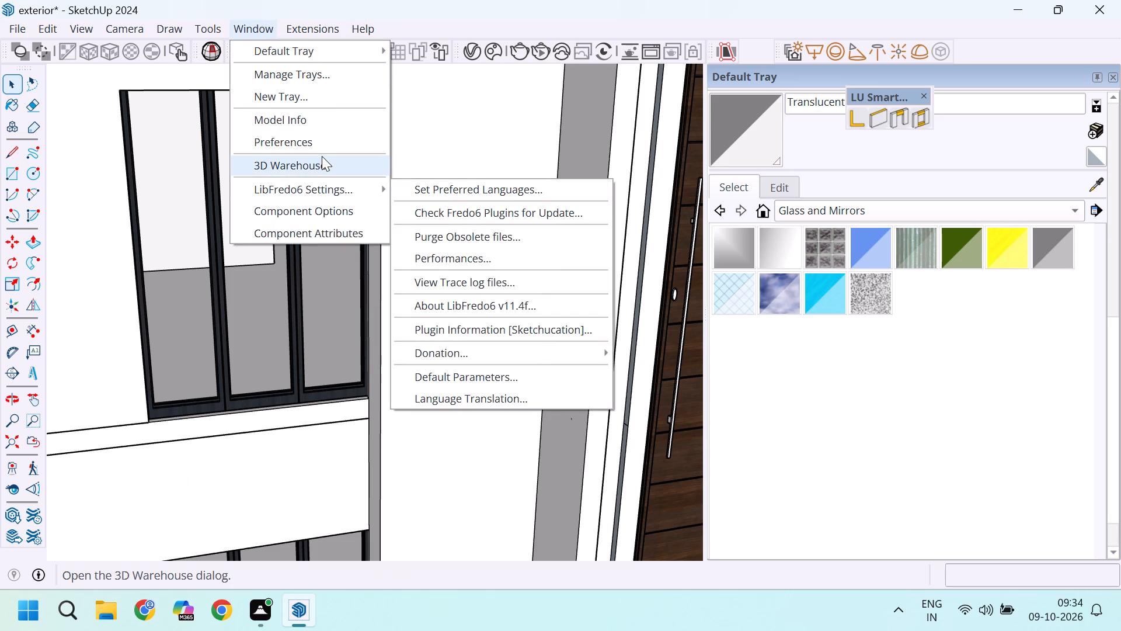
{"action": "left_click", "coordinate": [322, 155]}
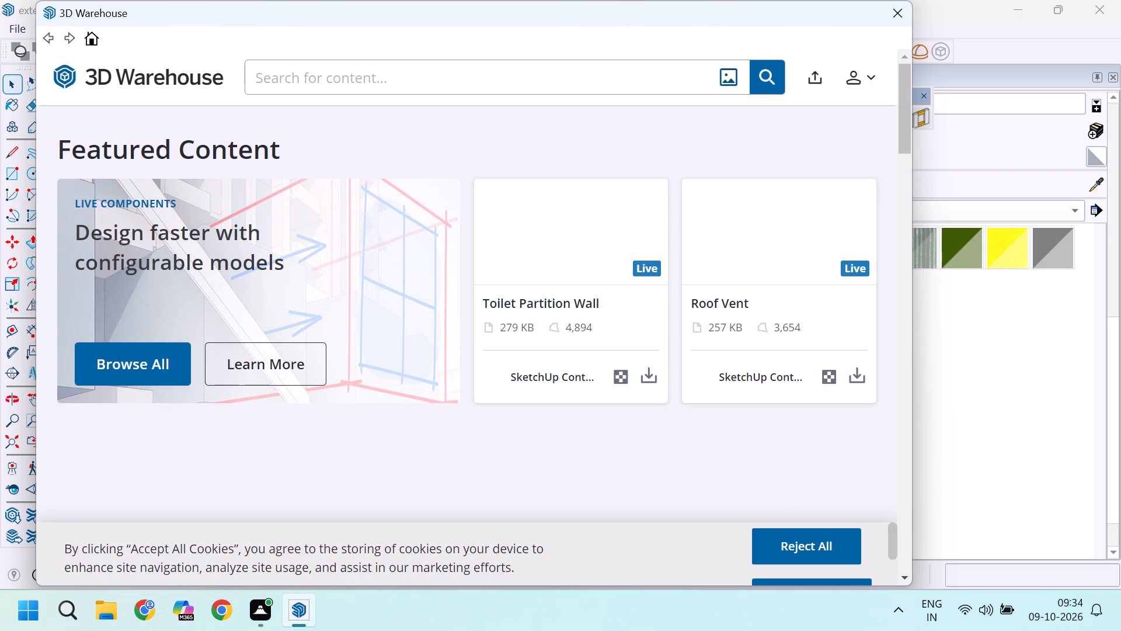
{"action": "left_click", "coordinate": [338, 77]}
{"action": "type", "text": "4 door"}
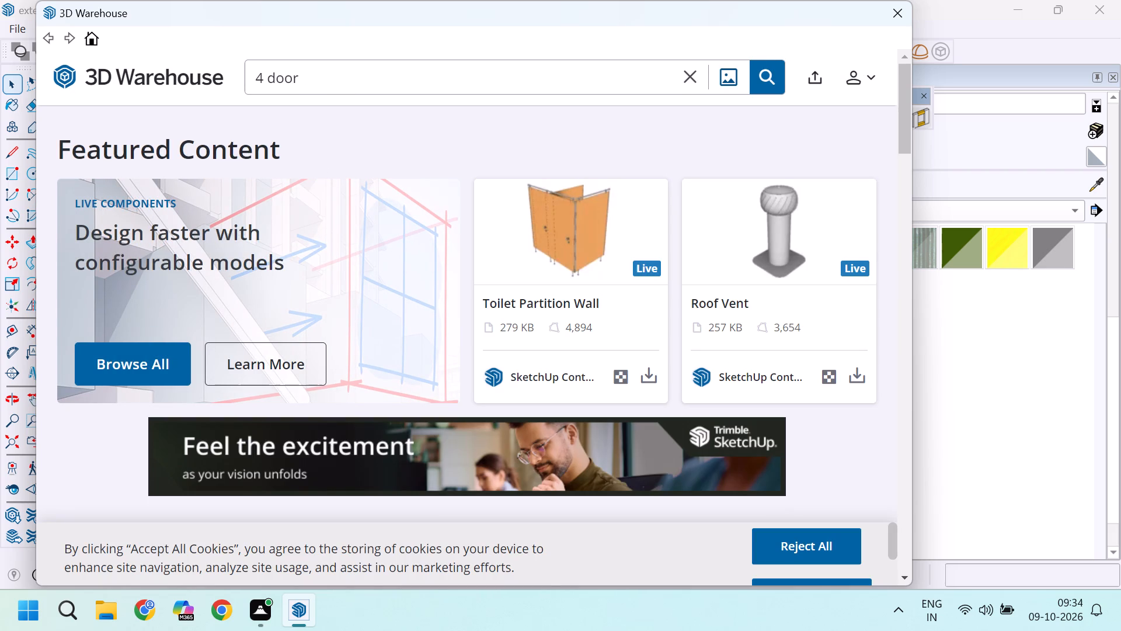
{"action": "type", "text": "s window"}
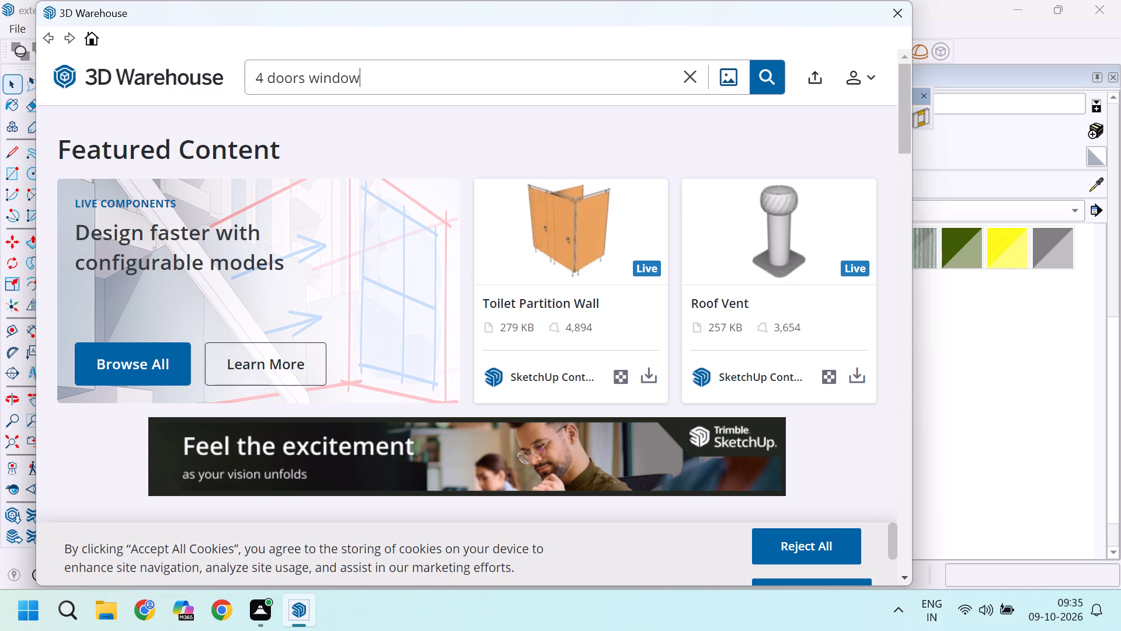
{"action": "key", "text": "Return"}
{"action": "key", "text": "Return"}
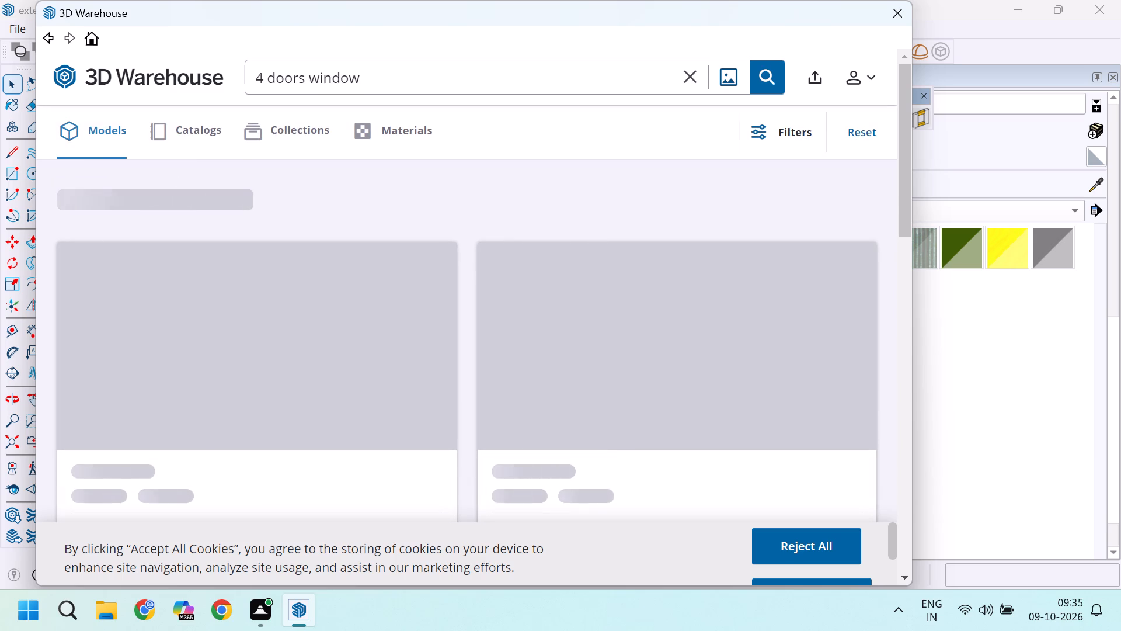
Browse the 3D Warehouse results for a four-panel window model suited to the bay openings.
{"action": "scroll", "coordinate": [490, 286], "scroll_direction": "down", "scroll_amount": 3}
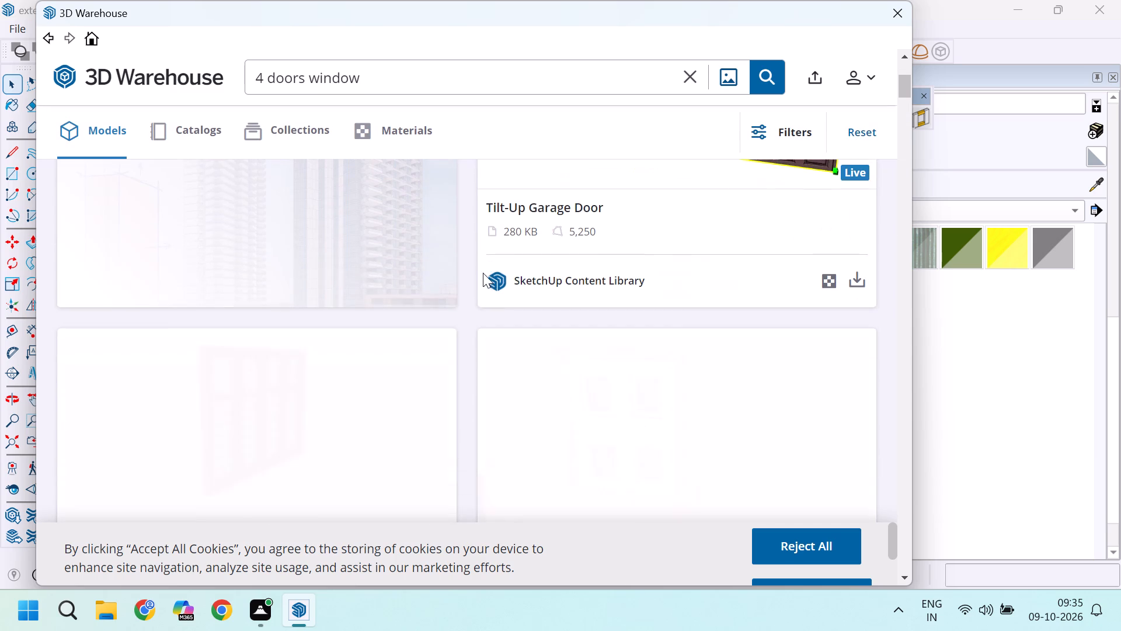
{"action": "scroll", "coordinate": [481, 268], "scroll_direction": "down", "scroll_amount": 4}
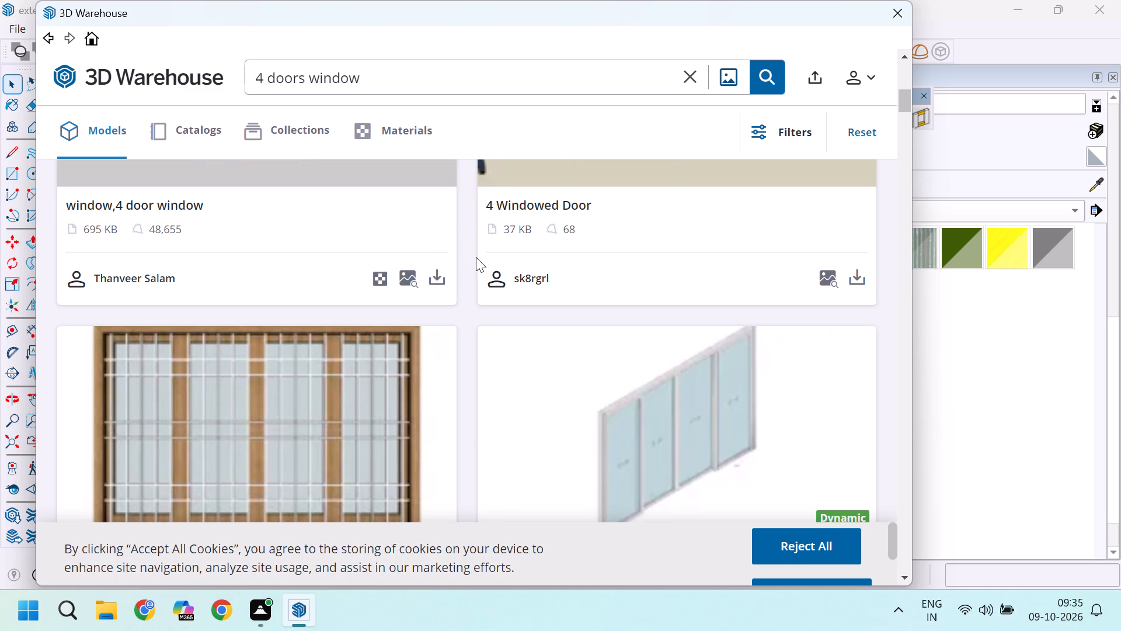
{"action": "scroll", "coordinate": [469, 253], "scroll_direction": "down", "scroll_amount": 2}
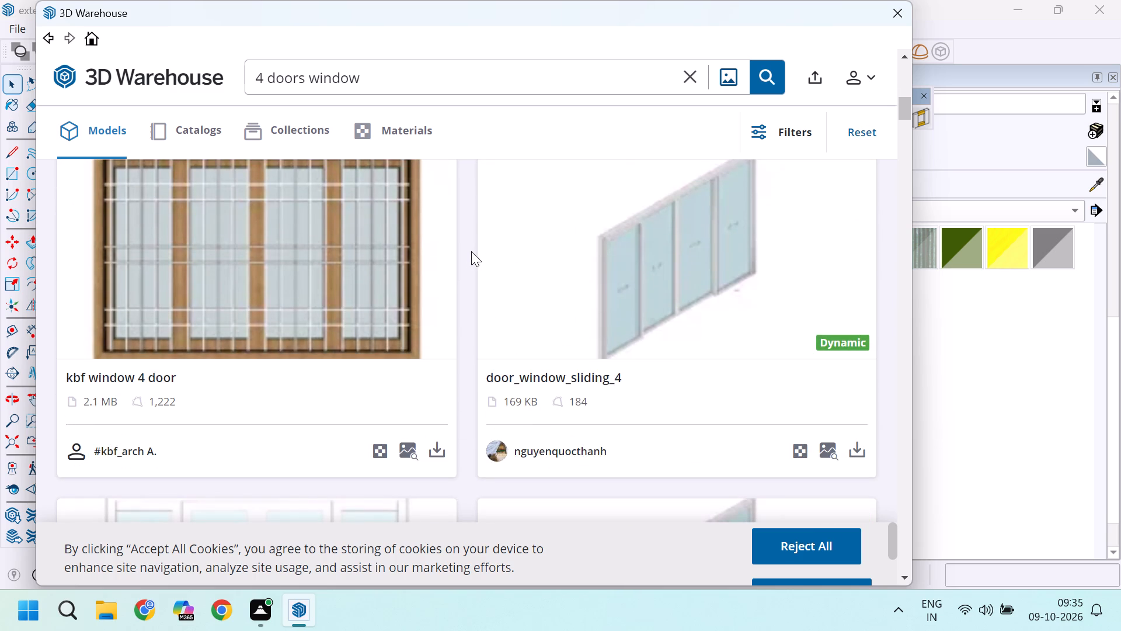
{"action": "scroll", "coordinate": [471, 251], "scroll_direction": "down", "scroll_amount": 2}
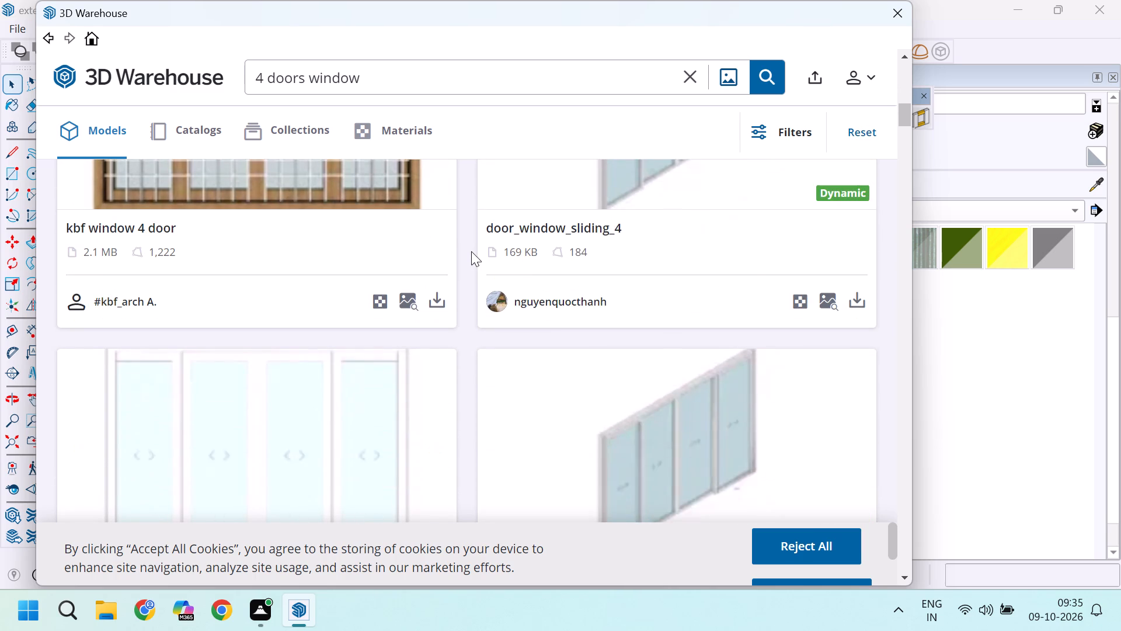
{"action": "scroll", "coordinate": [472, 251], "scroll_direction": "down", "scroll_amount": 2}
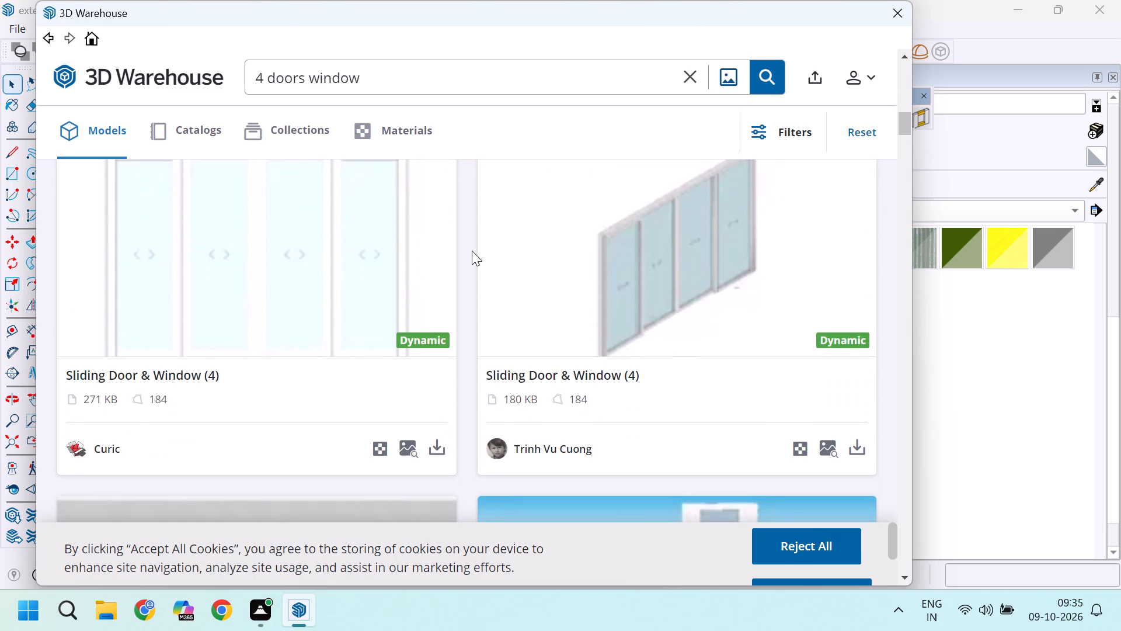
{"action": "scroll", "coordinate": [472, 251], "scroll_direction": "down", "scroll_amount": 9}
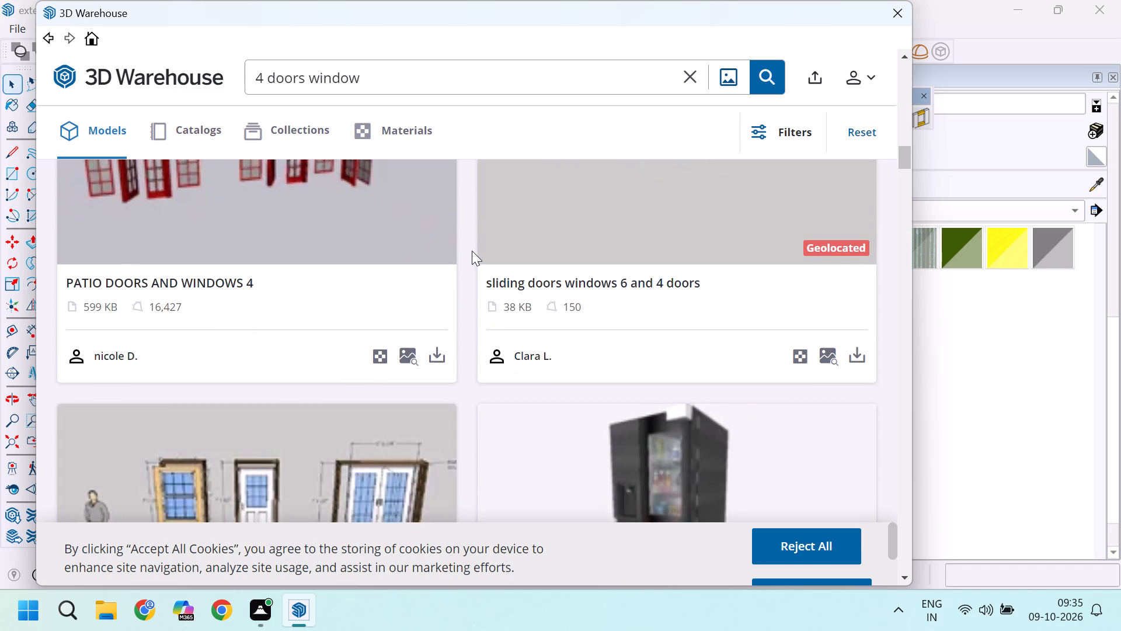
{"action": "scroll", "coordinate": [472, 251], "scroll_direction": "down", "scroll_amount": 18}
{"action": "scroll", "coordinate": [472, 251], "scroll_direction": "down", "scroll_amount": 7}
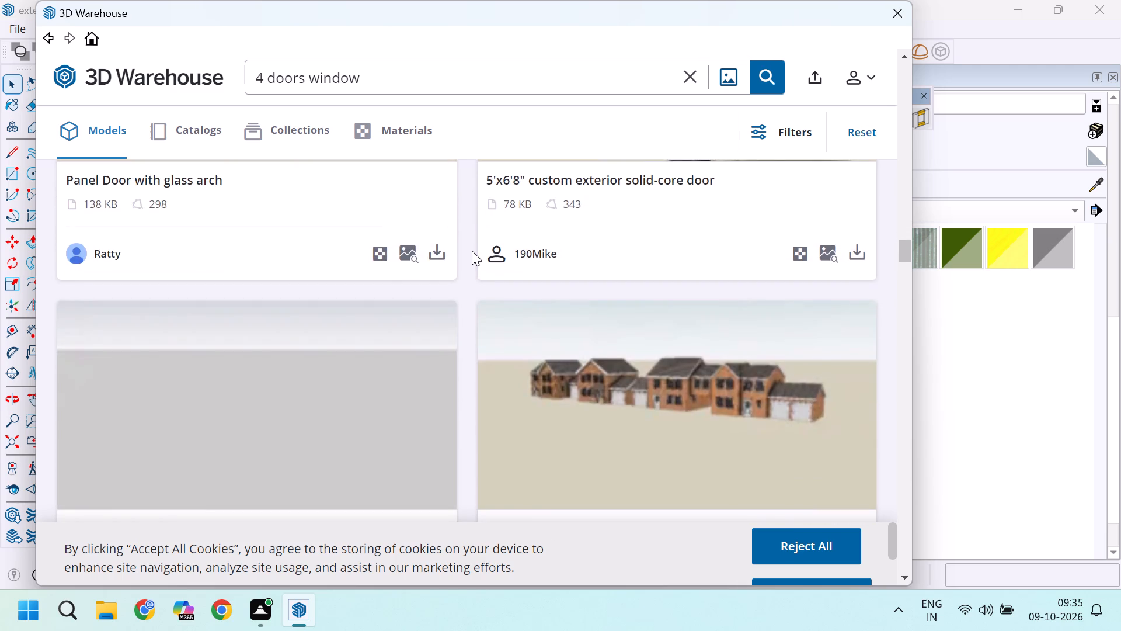
{"action": "scroll", "coordinate": [472, 251], "scroll_direction": "down", "scroll_amount": 14}
{"action": "scroll", "coordinate": [472, 251], "scroll_direction": "up", "scroll_amount": 1}
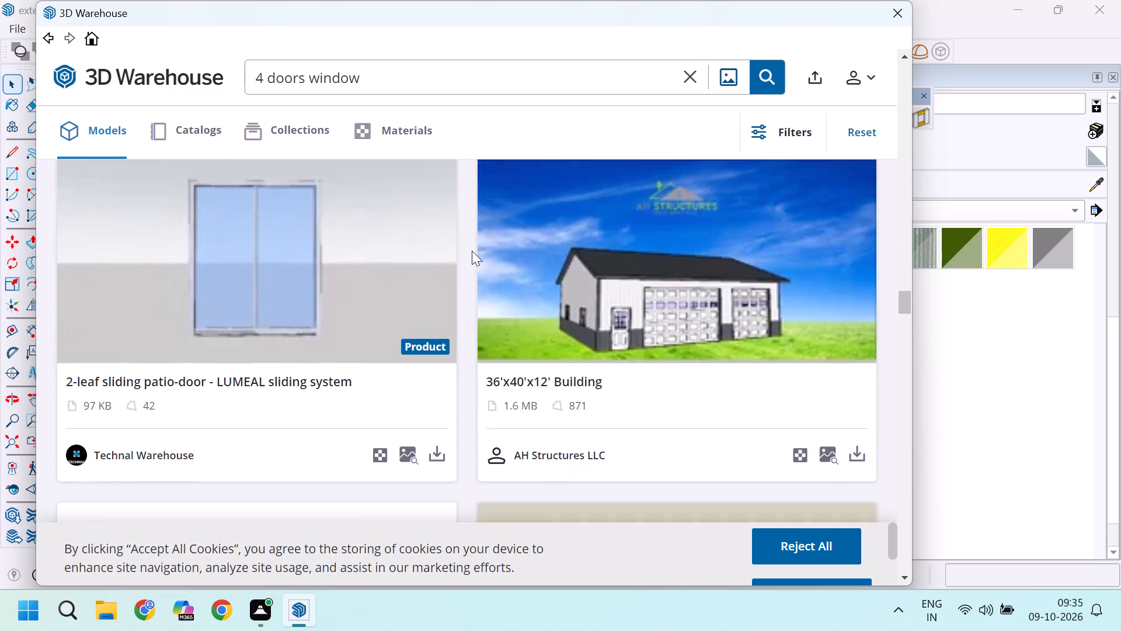
{"action": "scroll", "coordinate": [472, 251], "scroll_direction": "up", "scroll_amount": 3}
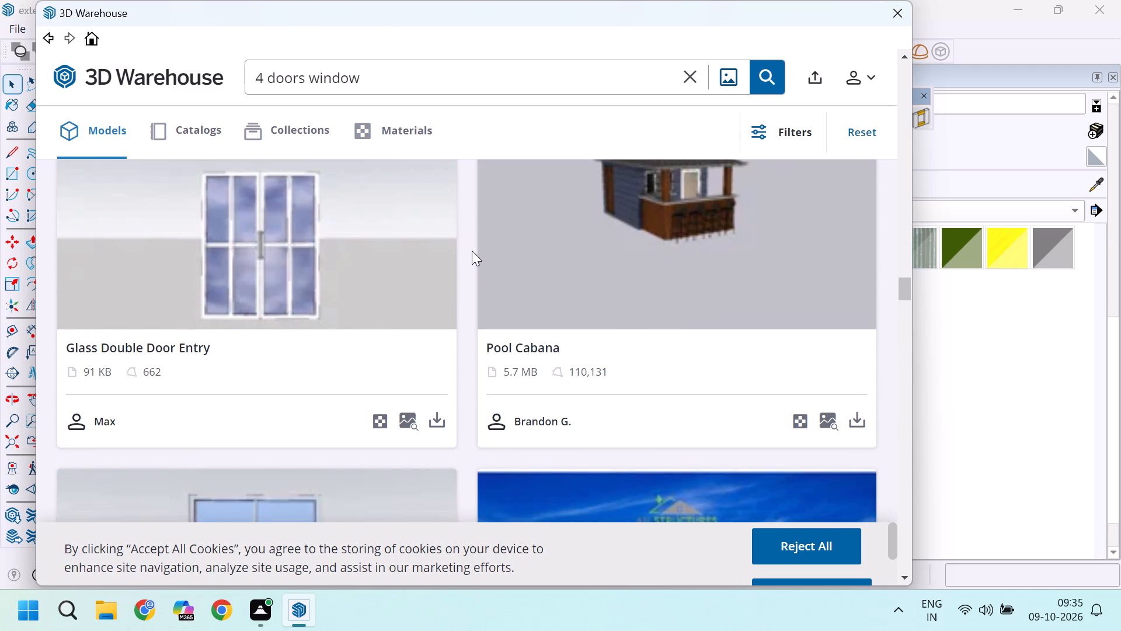
{"action": "scroll", "coordinate": [472, 251], "scroll_direction": "down", "scroll_amount": 6}
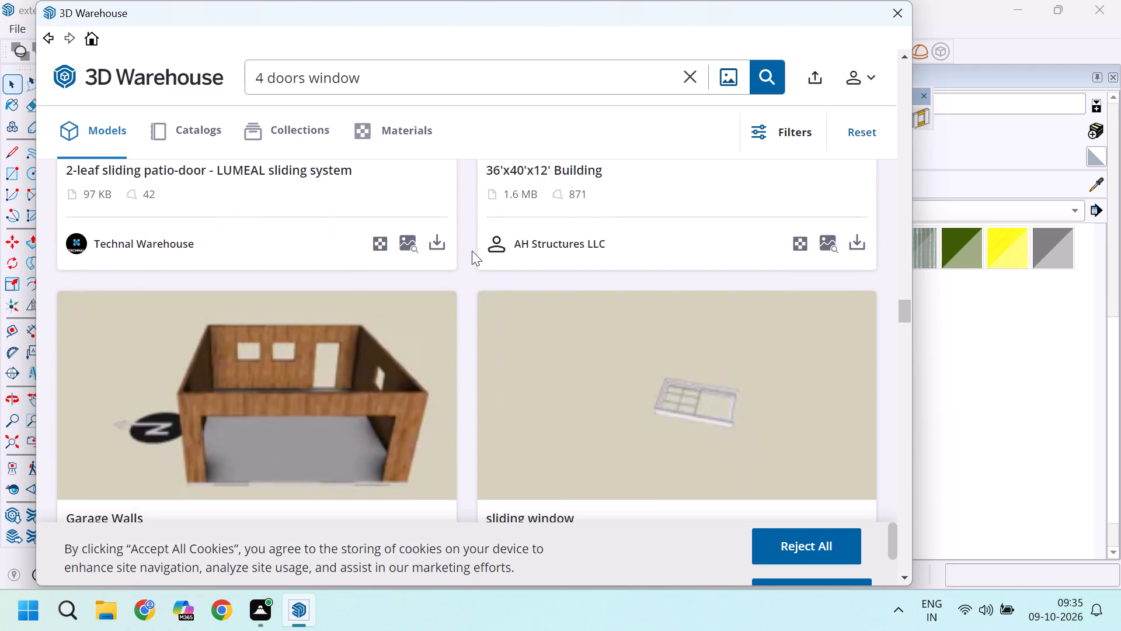
{"action": "scroll", "coordinate": [472, 251], "scroll_direction": "down", "scroll_amount": 15}
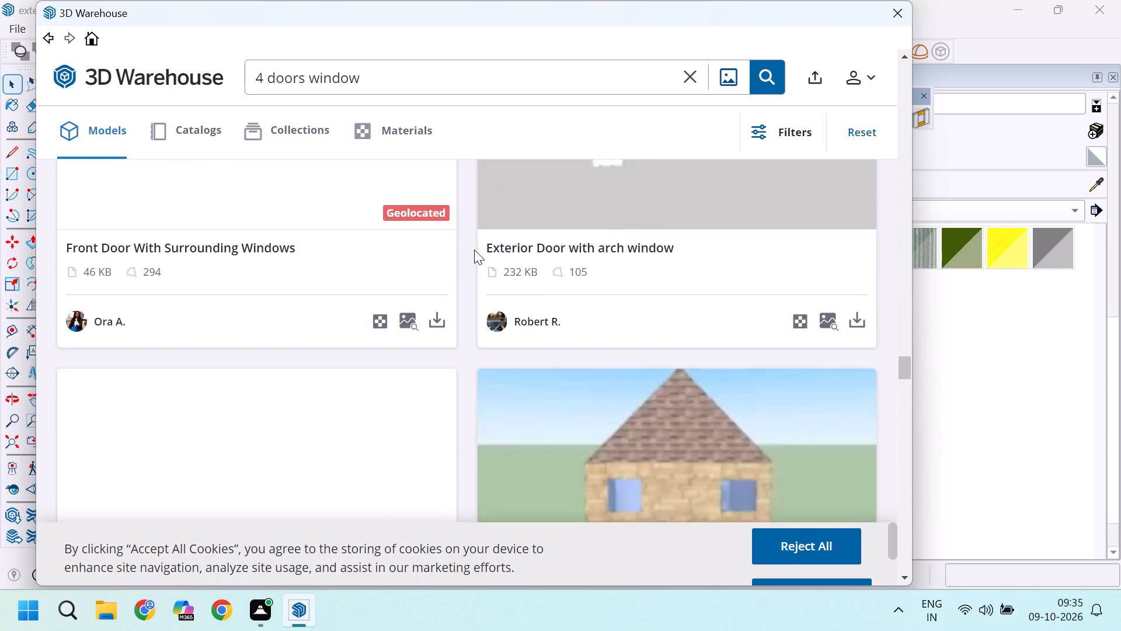
{"action": "scroll", "coordinate": [474, 249], "scroll_direction": "down", "scroll_amount": 12}
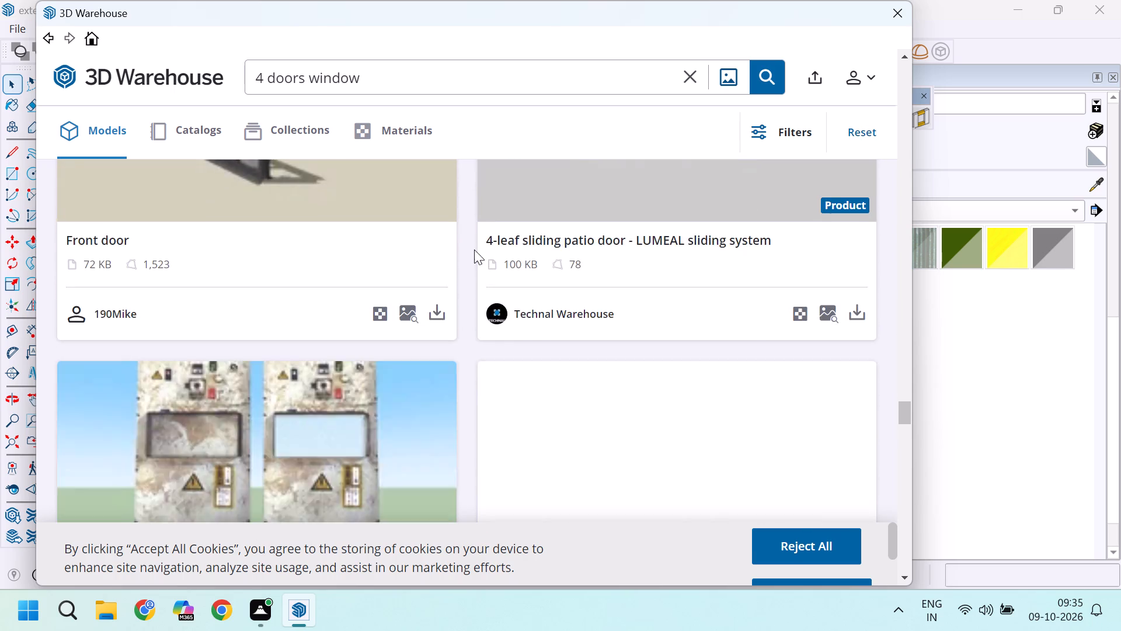
{"action": "scroll", "coordinate": [474, 249], "scroll_direction": "down", "scroll_amount": 1}
{"action": "scroll", "coordinate": [474, 249], "scroll_direction": "up", "scroll_amount": 13}
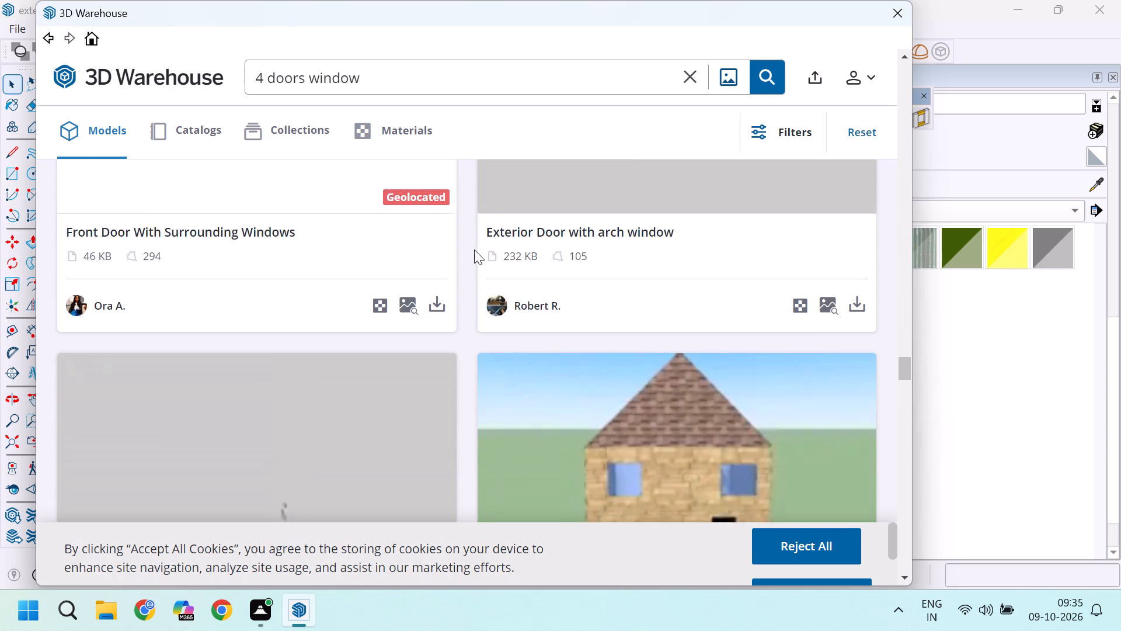
{"action": "scroll", "coordinate": [474, 249], "scroll_direction": "up", "scroll_amount": 1}
{"action": "scroll", "coordinate": [612, 207], "scroll_direction": "up", "scroll_amount": 3}
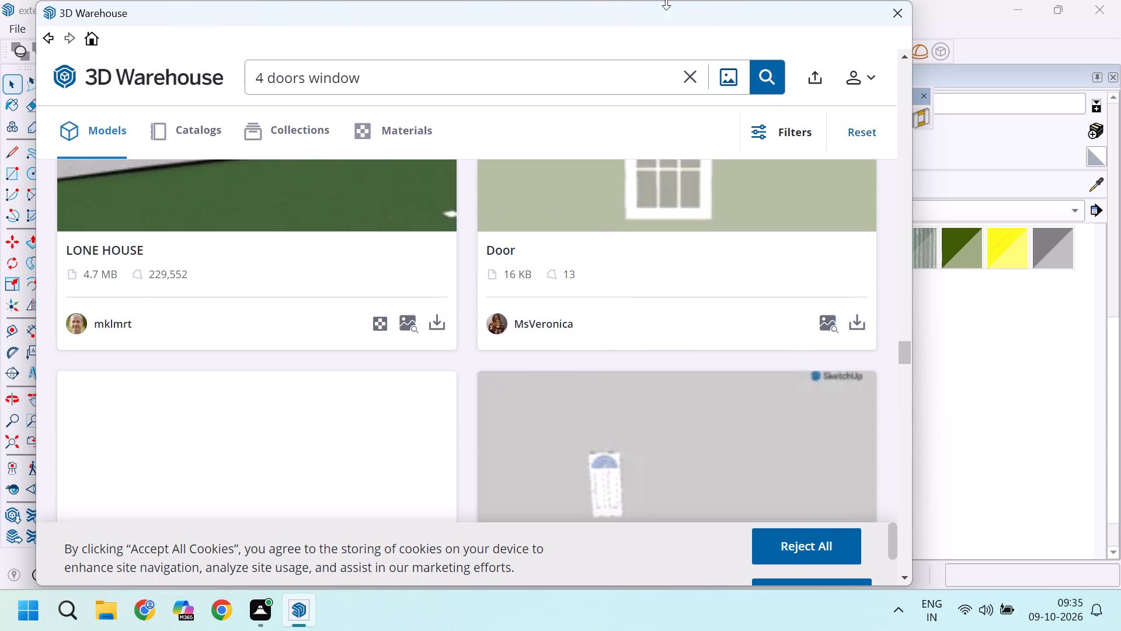
Uncover the model and move the upper-floor three-panel window frame along the red axis, out of its opening, to open space beside the house.
{"action": "left_click_drag", "start_coordinate": [630, 9], "coordinate": [754, 370]}
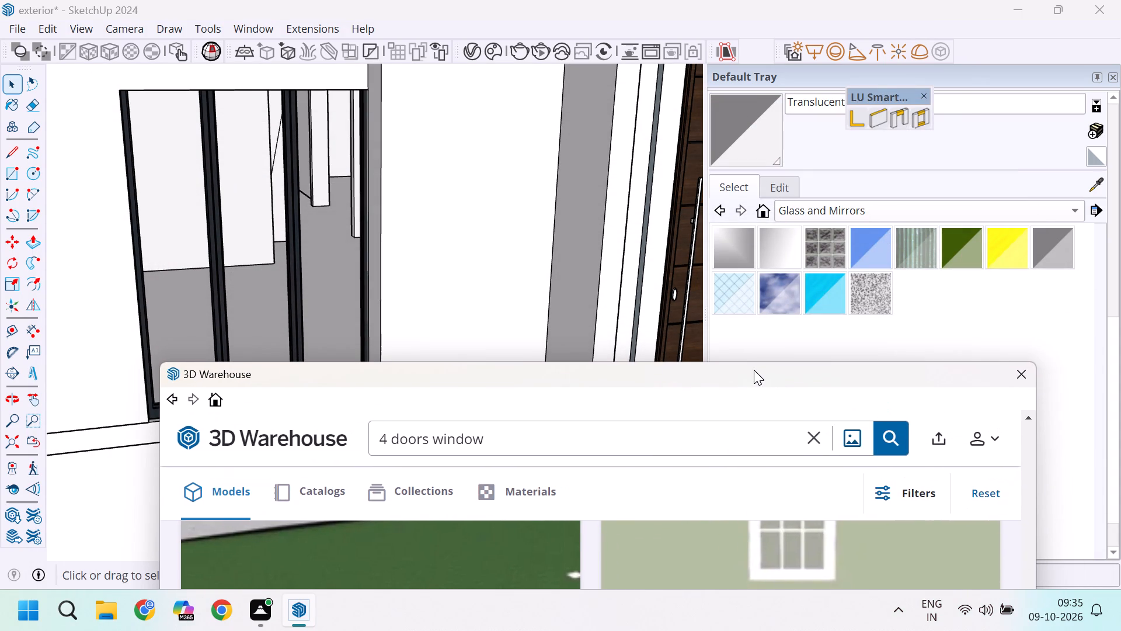
{"action": "left_click_drag", "start_coordinate": [754, 370], "coordinate": [754, 358]}
{"action": "scroll", "coordinate": [228, 170], "scroll_direction": "up", "scroll_amount": 5}
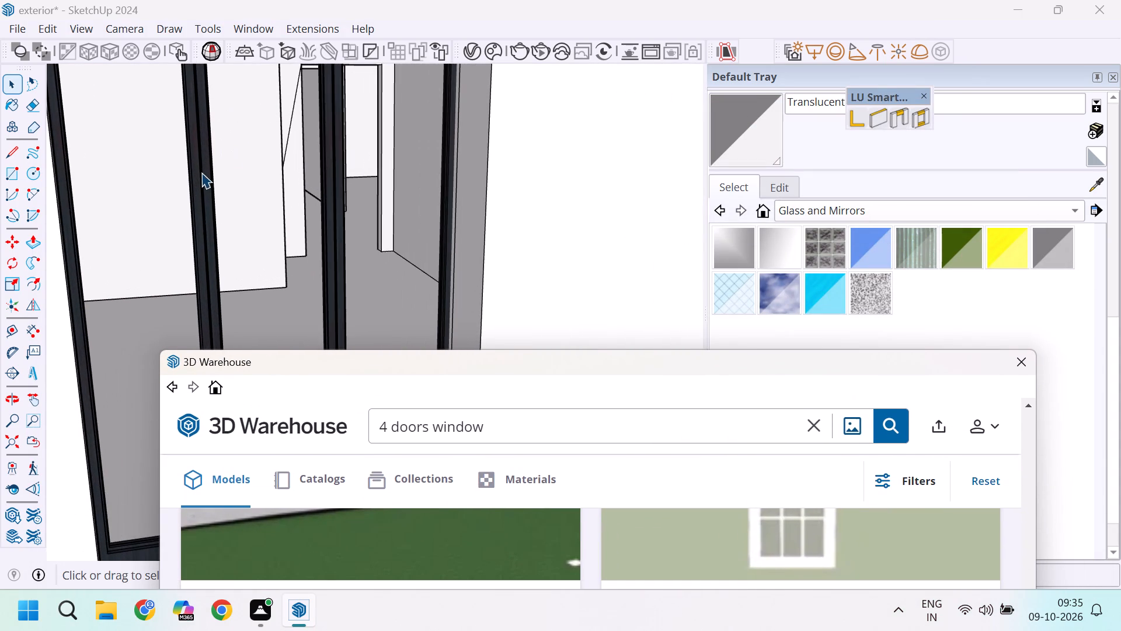
{"action": "left_click", "coordinate": [202, 172]}
{"action": "scroll", "coordinate": [220, 138], "scroll_direction": "down", "scroll_amount": 13}
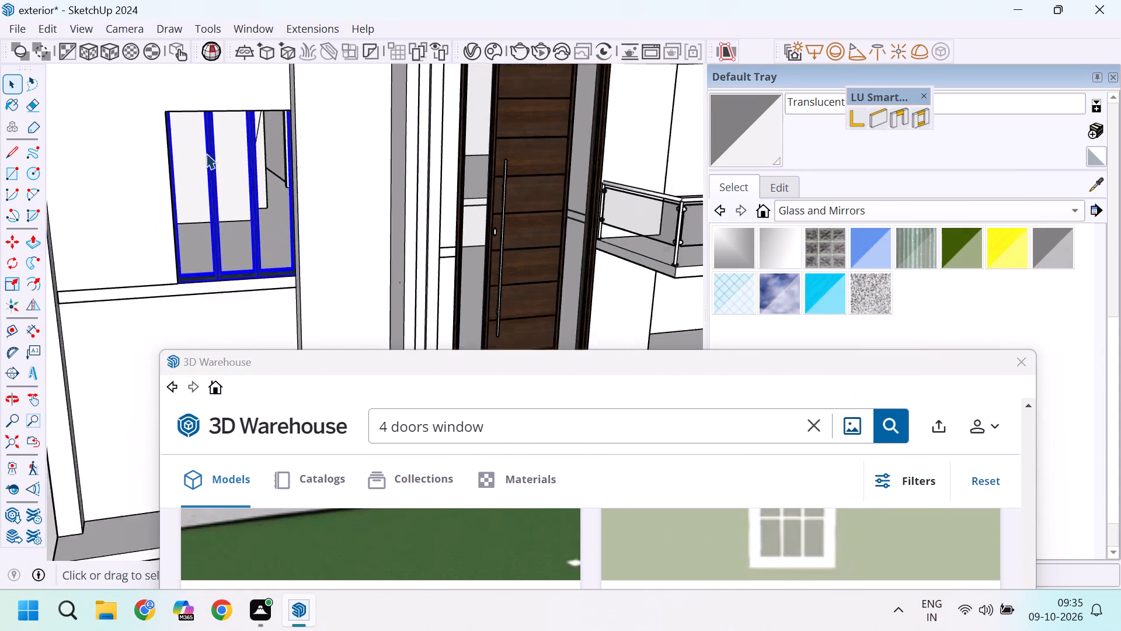
{"action": "scroll", "coordinate": [206, 153], "scroll_direction": "down", "scroll_amount": 8}
{"action": "scroll", "coordinate": [204, 238], "scroll_direction": "up", "scroll_amount": 4}
{"action": "scroll", "coordinate": [225, 184], "scroll_direction": "up", "scroll_amount": 8}
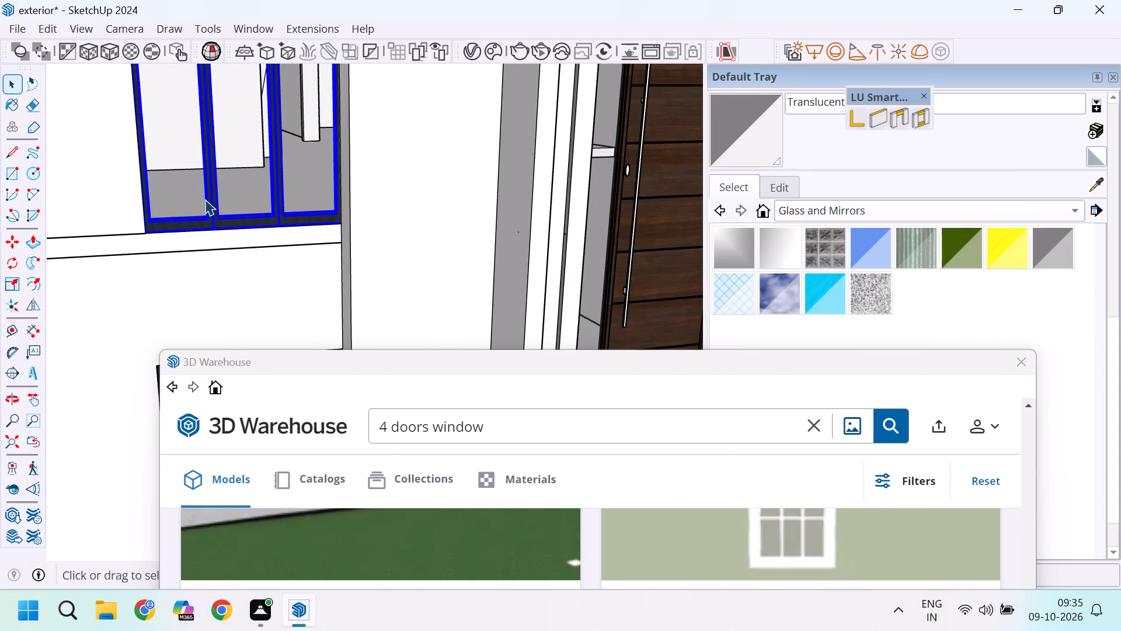
{"action": "scroll", "coordinate": [205, 199], "scroll_direction": "down", "scroll_amount": 4}
{"action": "key", "text": "m"}
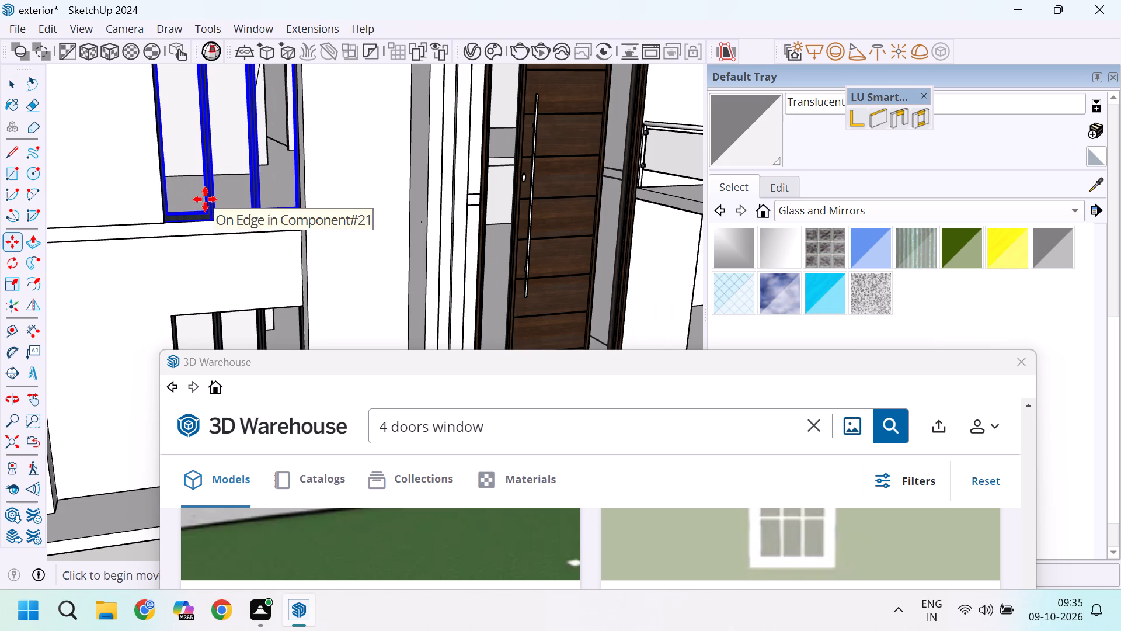
{"action": "left_click", "coordinate": [205, 199]}
{"action": "scroll", "coordinate": [189, 197], "scroll_direction": "down", "scroll_amount": 20}
{"action": "scroll", "coordinate": [189, 197], "scroll_direction": "down", "scroll_amount": 1}
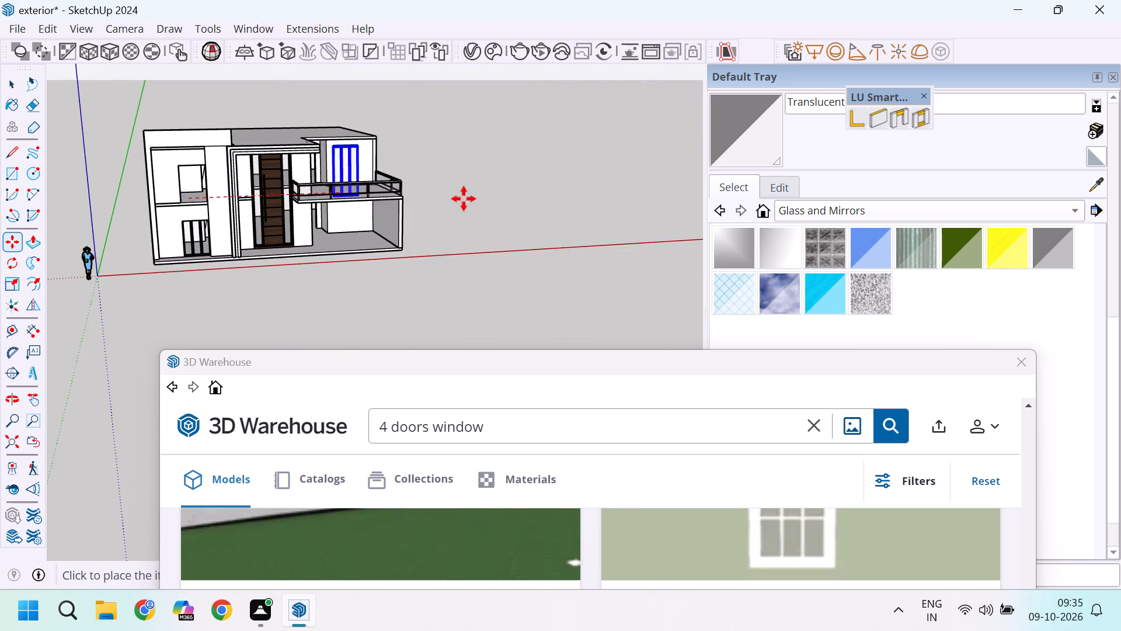
{"action": "scroll", "coordinate": [465, 198], "scroll_direction": "up", "scroll_amount": 11}
{"action": "left_click", "coordinate": [482, 198]}
{"action": "scroll", "coordinate": [552, 224], "scroll_direction": "up", "scroll_amount": 1}
{"action": "middle_click_drag", "start_coordinate": [545, 224], "coordinate": [506, 235]}
{"action": "scroll", "coordinate": [478, 245], "scroll_direction": "down", "scroll_amount": 3}
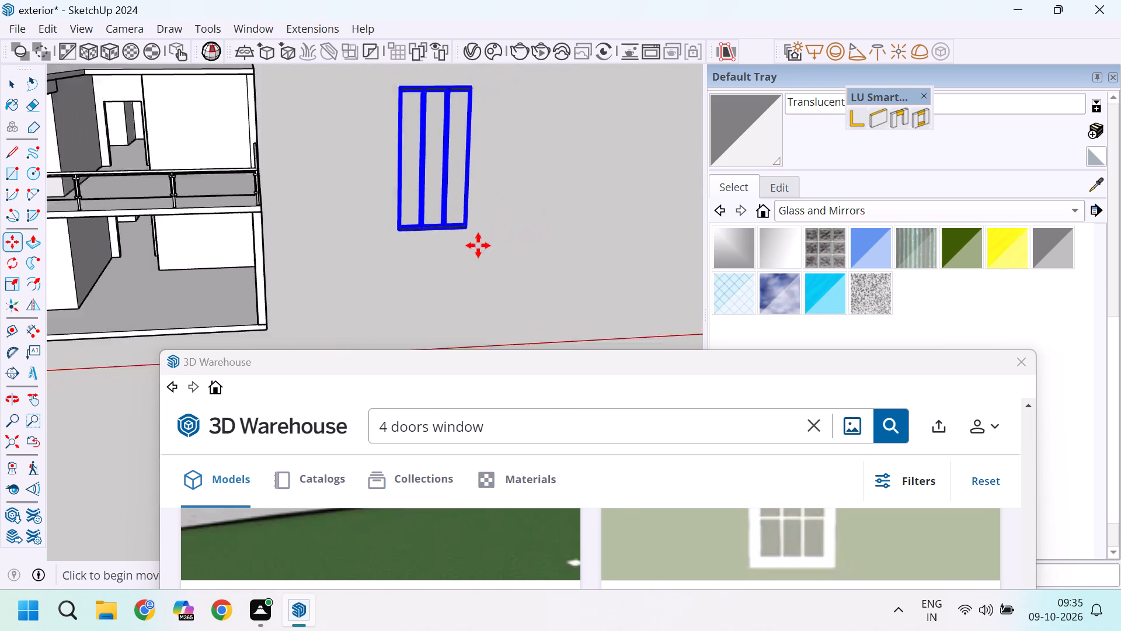
Inside the three-panel window frame beside the house, copy the end panel with its glass corner to corner as an adjoining fourth panel.
{"action": "scroll", "coordinate": [478, 245], "scroll_direction": "down", "scroll_amount": 6}
{"action": "key", "text": "space"}
{"action": "double_click", "coordinate": [472, 204]}
{"action": "scroll", "coordinate": [465, 202], "scroll_direction": "up", "scroll_amount": 5}
{"action": "triple_click", "coordinate": [449, 184]}
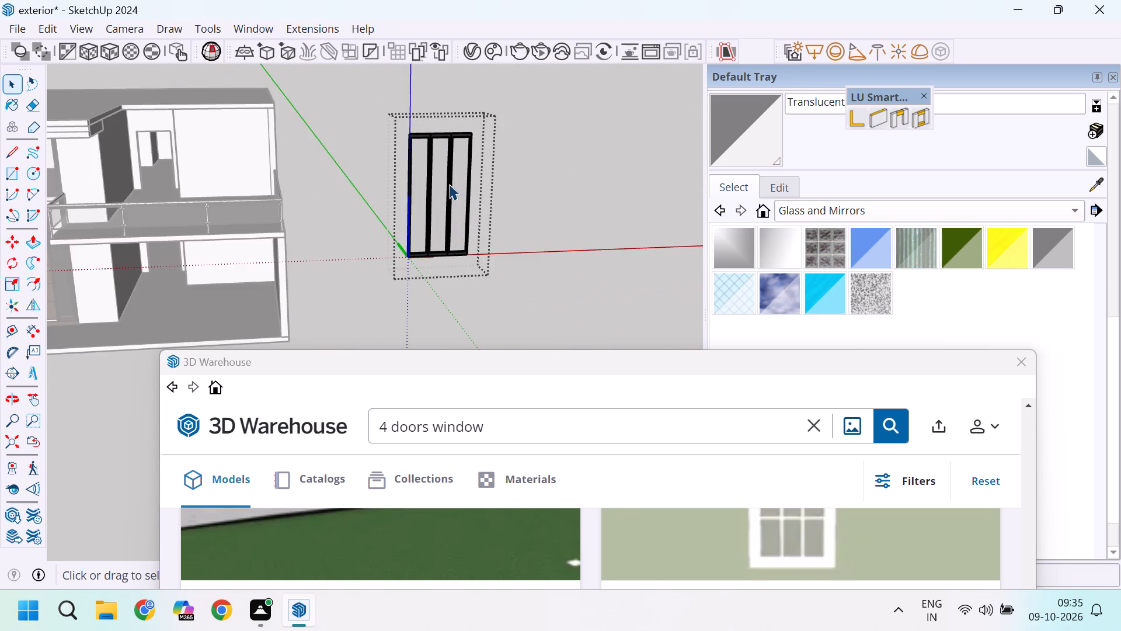
{"action": "scroll", "coordinate": [449, 184], "scroll_direction": "up", "scroll_amount": 4}
{"action": "left_click", "coordinate": [482, 106]}
{"action": "scroll", "coordinate": [482, 106], "scroll_direction": "up", "scroll_amount": 5}
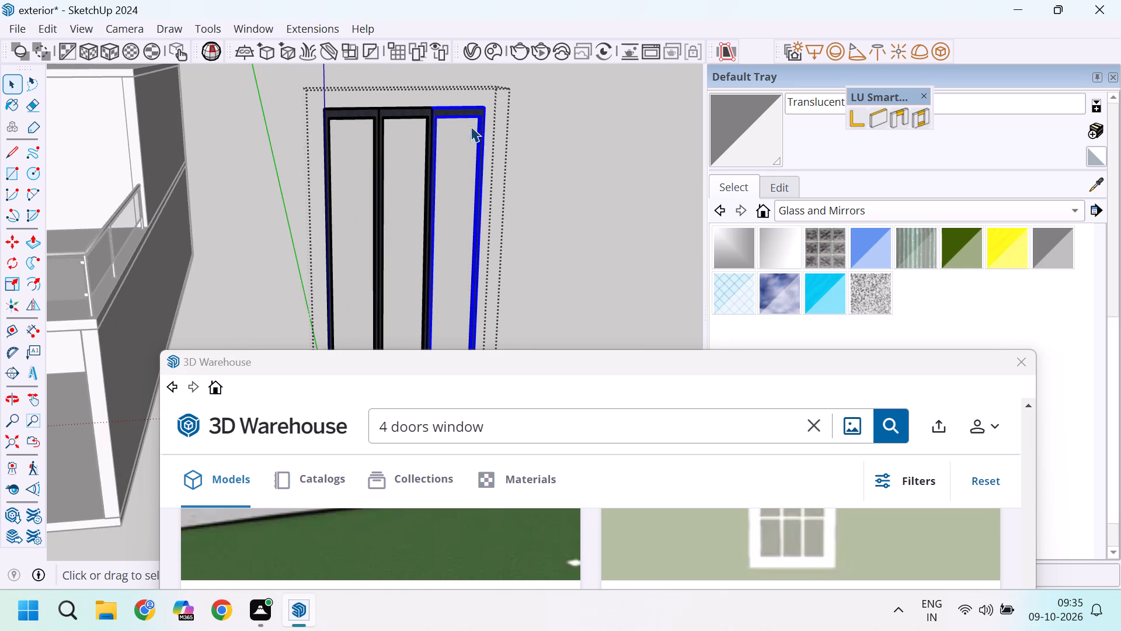
{"action": "scroll", "coordinate": [452, 167], "scroll_direction": "up", "scroll_amount": 7}
{"action": "left_click", "coordinate": [459, 168], "text": "ctrl"}
{"action": "scroll", "coordinate": [420, 144], "scroll_direction": "down", "scroll_amount": 2}
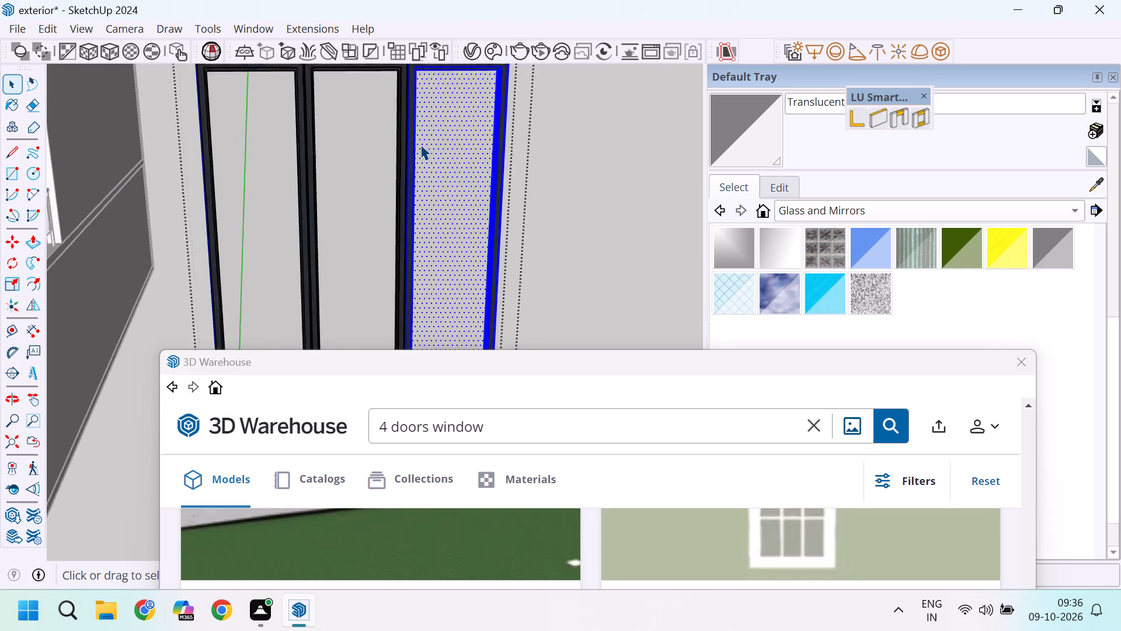
{"action": "scroll", "coordinate": [420, 144], "scroll_direction": "down", "scroll_amount": 7}
{"action": "scroll", "coordinate": [416, 89], "scroll_direction": "up", "scroll_amount": 19}
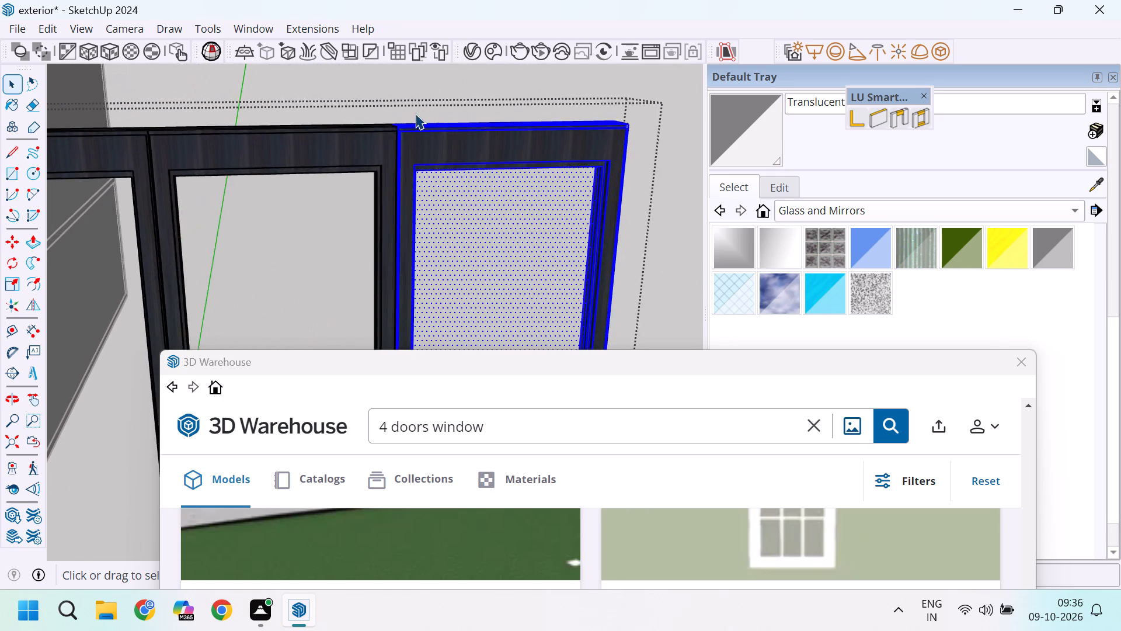
{"action": "scroll", "coordinate": [415, 113], "scroll_direction": "up", "scroll_amount": 16}
{"action": "scroll", "coordinate": [374, 144], "scroll_direction": "up", "scroll_amount": 5}
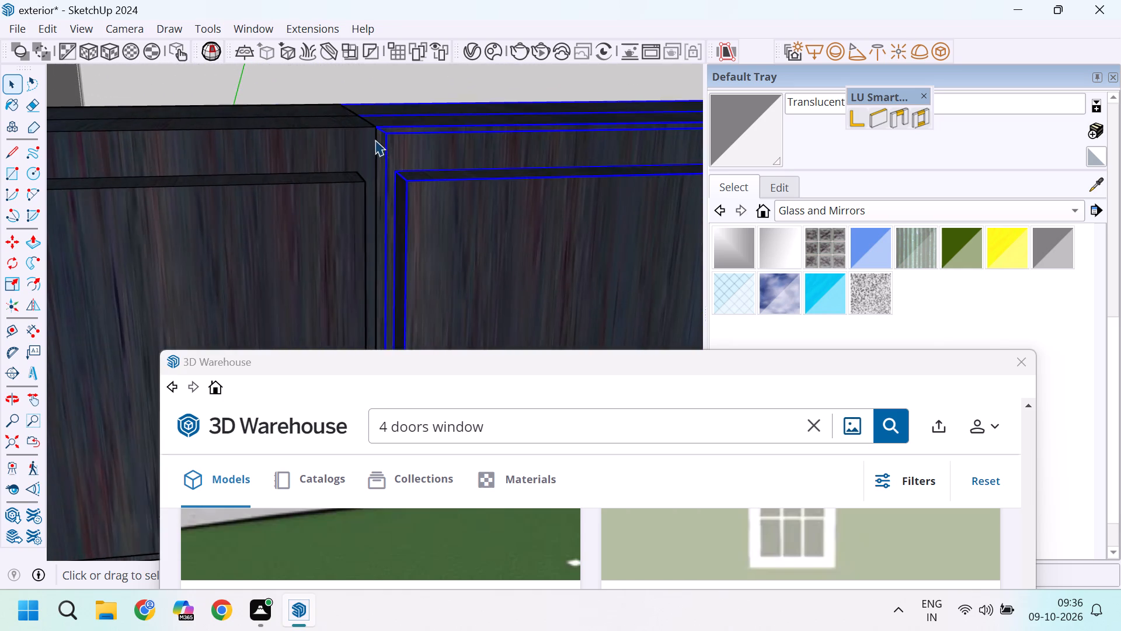
{"action": "scroll", "coordinate": [375, 140], "scroll_direction": "up", "scroll_amount": 10}
{"action": "scroll", "coordinate": [412, 143], "scroll_direction": "down", "scroll_amount": 4}
{"action": "scroll", "coordinate": [415, 126], "scroll_direction": "up", "scroll_amount": 1}
{"action": "middle_click_drag", "start_coordinate": [415, 126], "coordinate": [388, 200]}
{"action": "scroll", "coordinate": [401, 216], "scroll_direction": "down", "scroll_amount": 11}
{"action": "scroll", "coordinate": [392, 182], "scroll_direction": "up", "scroll_amount": 2}
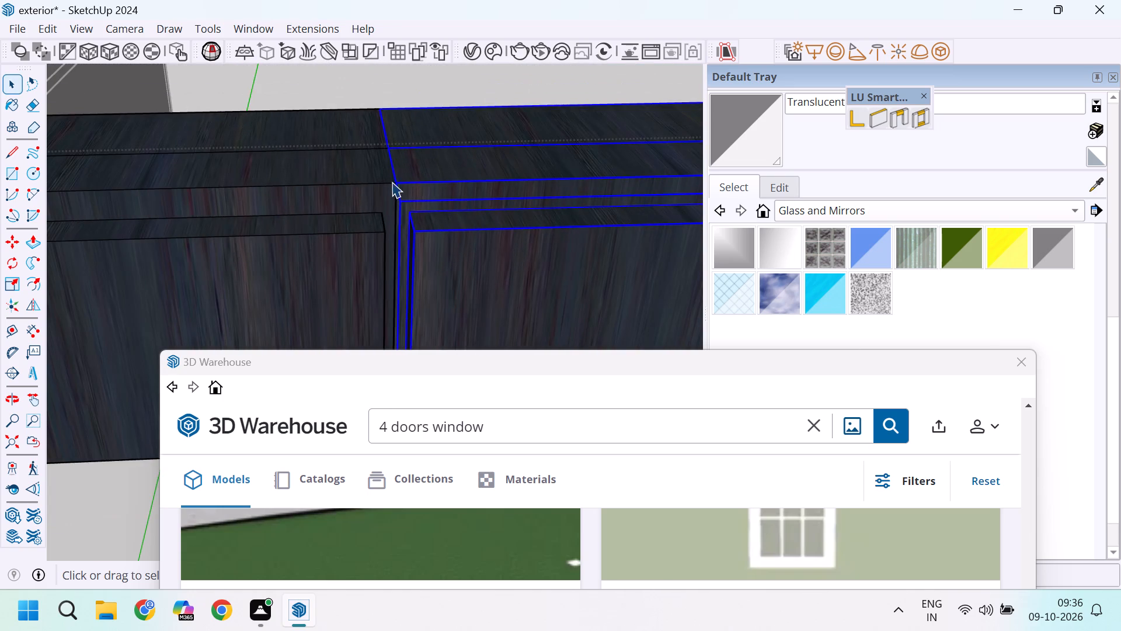
{"action": "scroll", "coordinate": [392, 182], "scroll_direction": "up", "scroll_amount": 13}
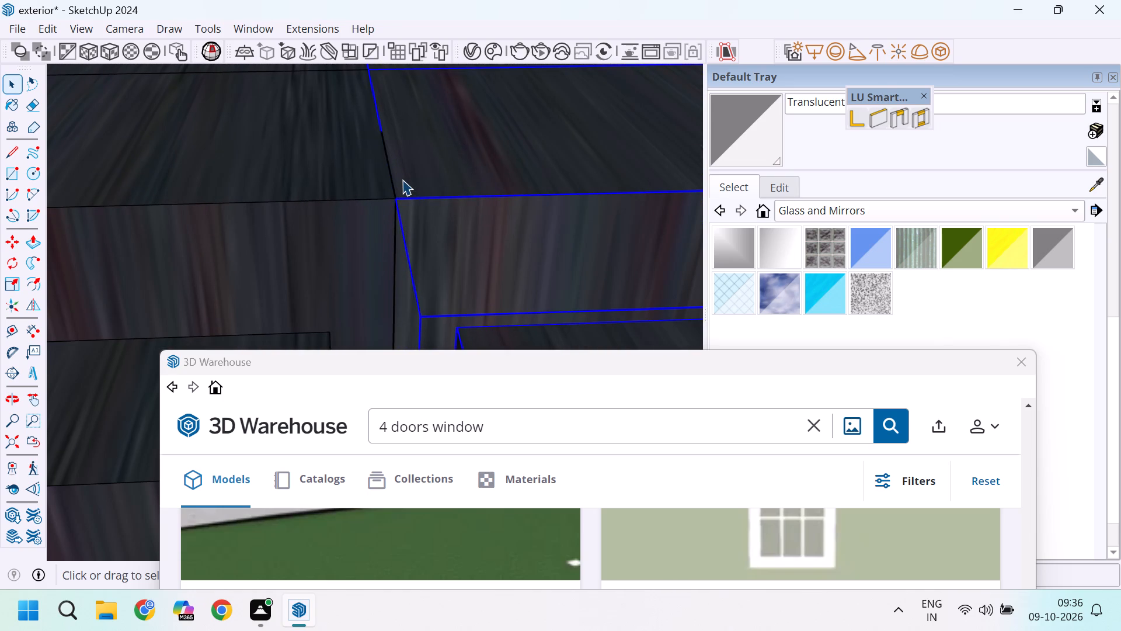
{"action": "key", "text": "m"}
{"action": "left_click", "coordinate": [398, 195]}
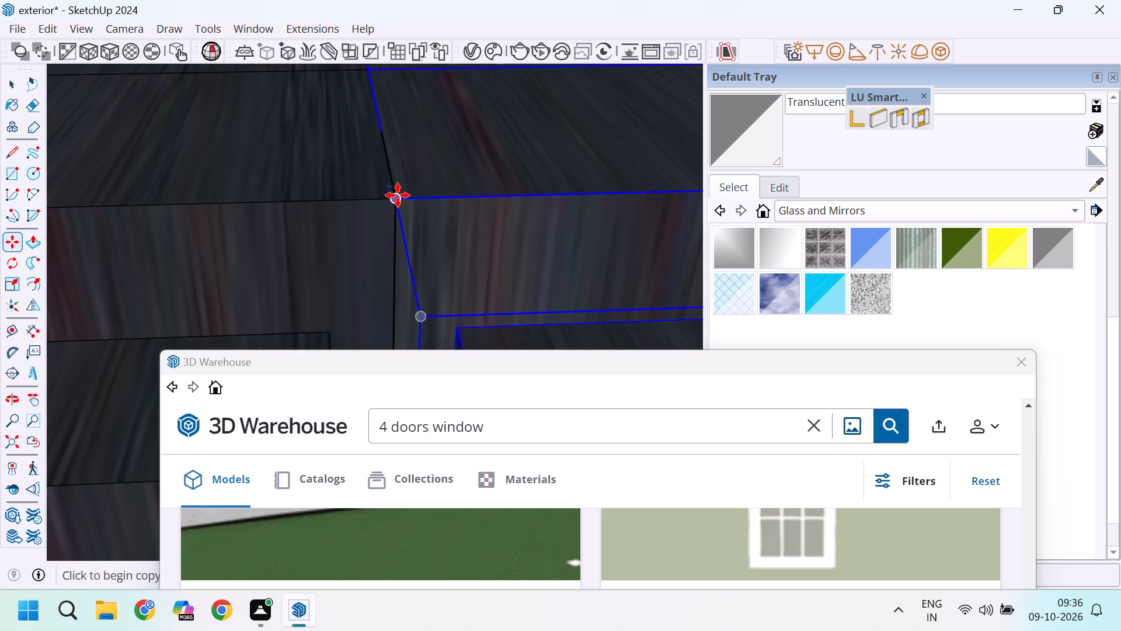
{"action": "scroll", "coordinate": [398, 195], "scroll_direction": "down", "scroll_amount": 19}
{"action": "scroll", "coordinate": [325, 116], "scroll_direction": "down", "scroll_amount": 5}
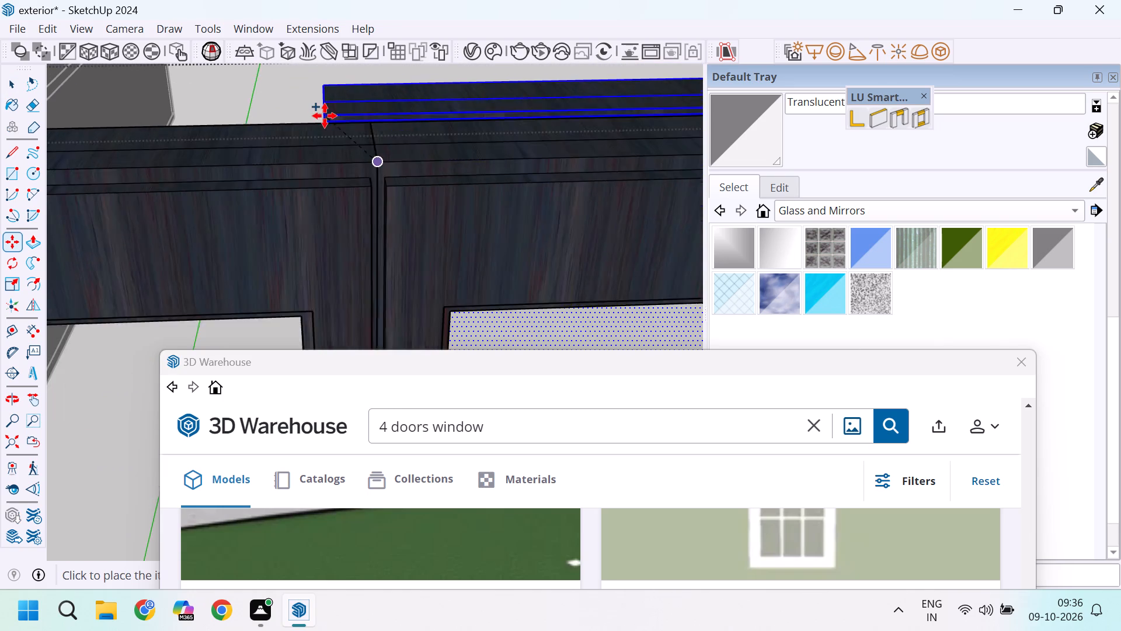
{"action": "scroll", "coordinate": [325, 116], "scroll_direction": "down", "scroll_amount": 13}
{"action": "scroll", "coordinate": [452, 107], "scroll_direction": "up", "scroll_amount": 6}
{"action": "scroll", "coordinate": [534, 111], "scroll_direction": "up", "scroll_amount": 6}
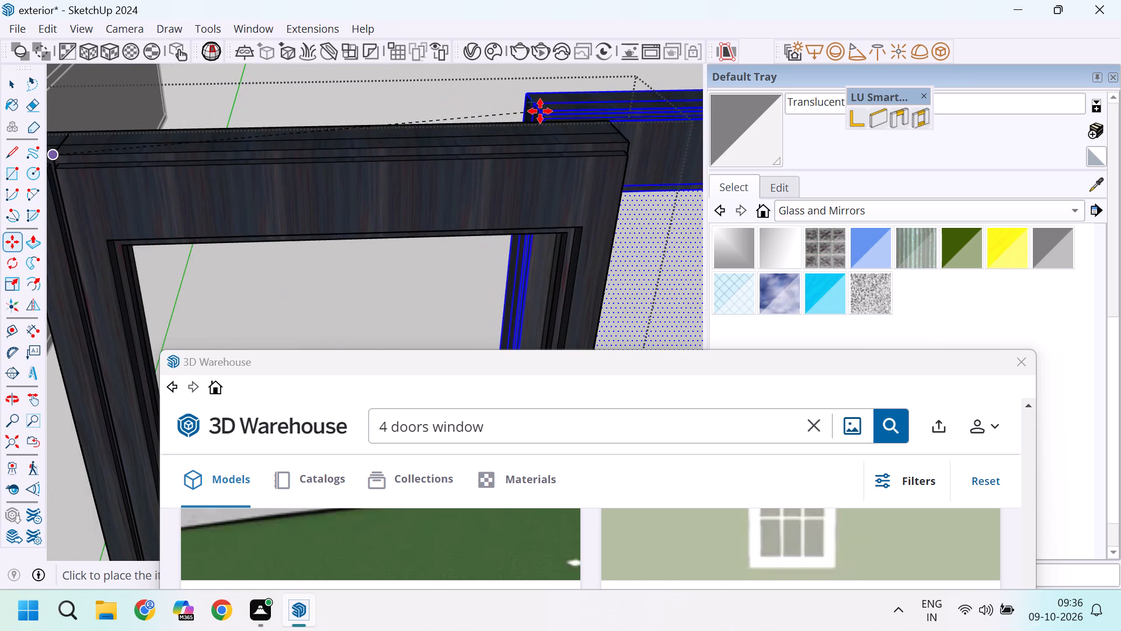
{"action": "scroll", "coordinate": [609, 122], "scroll_direction": "up", "scroll_amount": 10}
{"action": "left_click", "coordinate": [646, 161]}
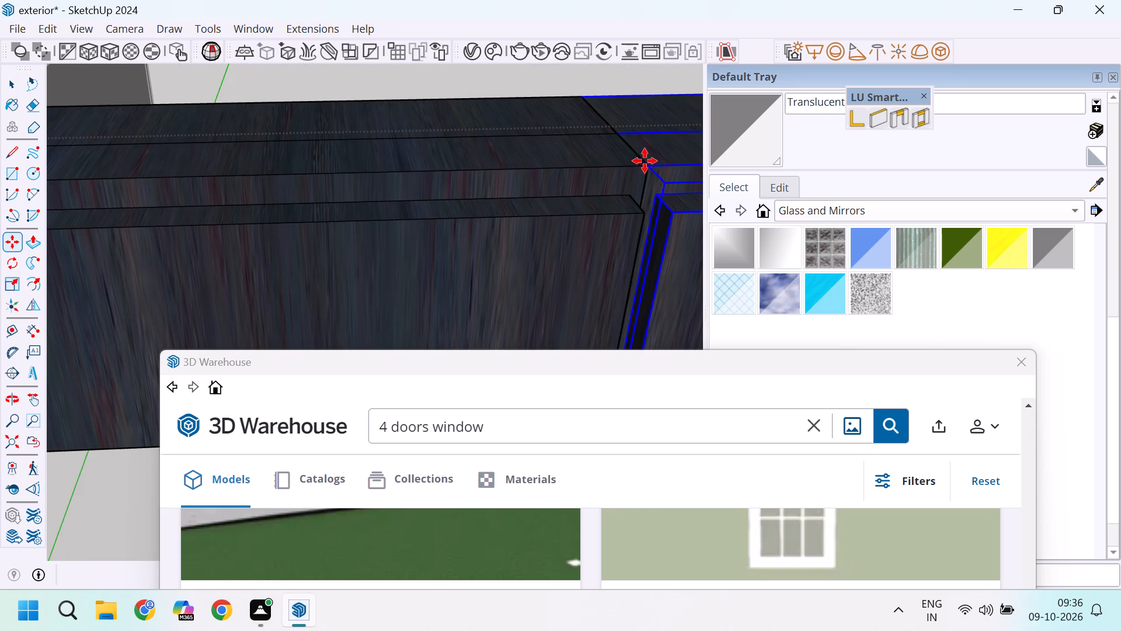
{"action": "scroll", "coordinate": [274, 89], "scroll_direction": "down", "scroll_amount": 20}
{"action": "scroll", "coordinate": [274, 89], "scroll_direction": "down", "scroll_amount": 20}
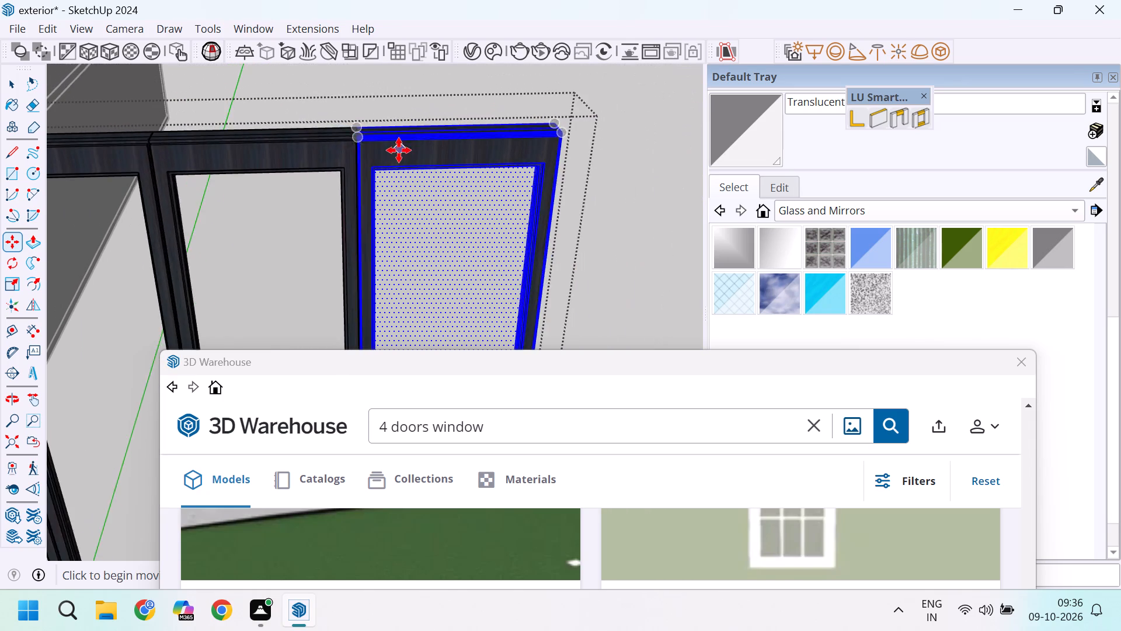
{"action": "scroll", "coordinate": [399, 150], "scroll_direction": "down", "scroll_amount": 1}
{"action": "key", "text": "space"}
{"action": "left_click", "coordinate": [600, 180]}
Compare the four-panel window frame beside the house with the ground-floor window and the entrance on the front façade.
{"action": "middle_click_drag", "start_coordinate": [541, 245], "coordinate": [471, 147]}
{"action": "scroll", "coordinate": [481, 128], "scroll_direction": "down", "scroll_amount": 13}
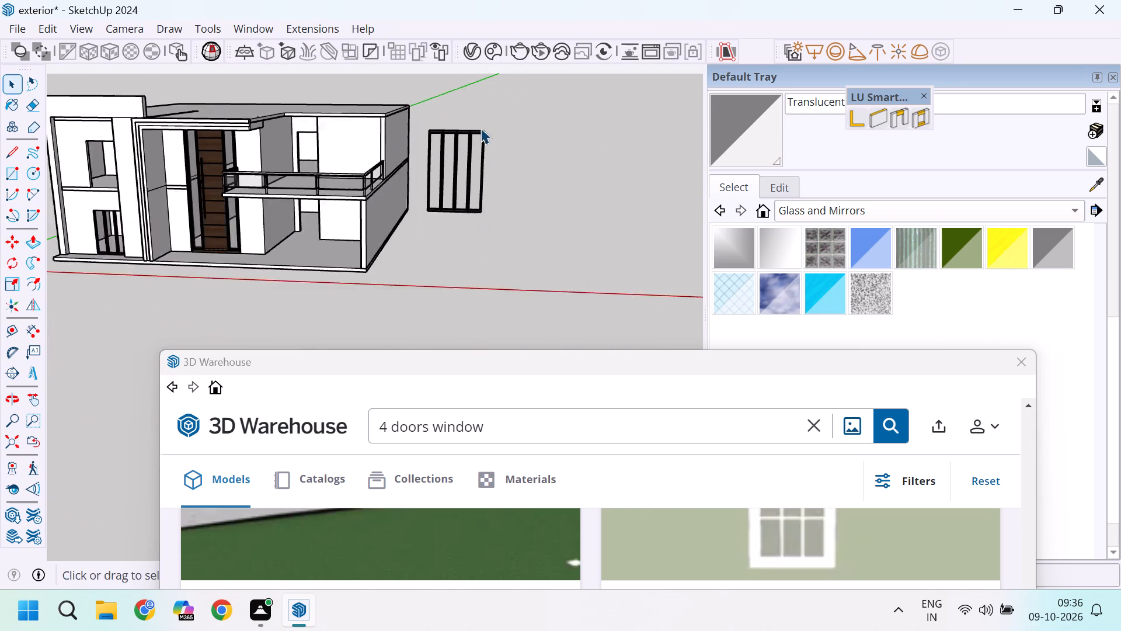
{"action": "scroll", "coordinate": [476, 202], "scroll_direction": "up", "scroll_amount": 3}
{"action": "scroll", "coordinate": [488, 212], "scroll_direction": "down", "scroll_amount": 4}
{"action": "scroll", "coordinate": [461, 178], "scroll_direction": "up", "scroll_amount": 19}
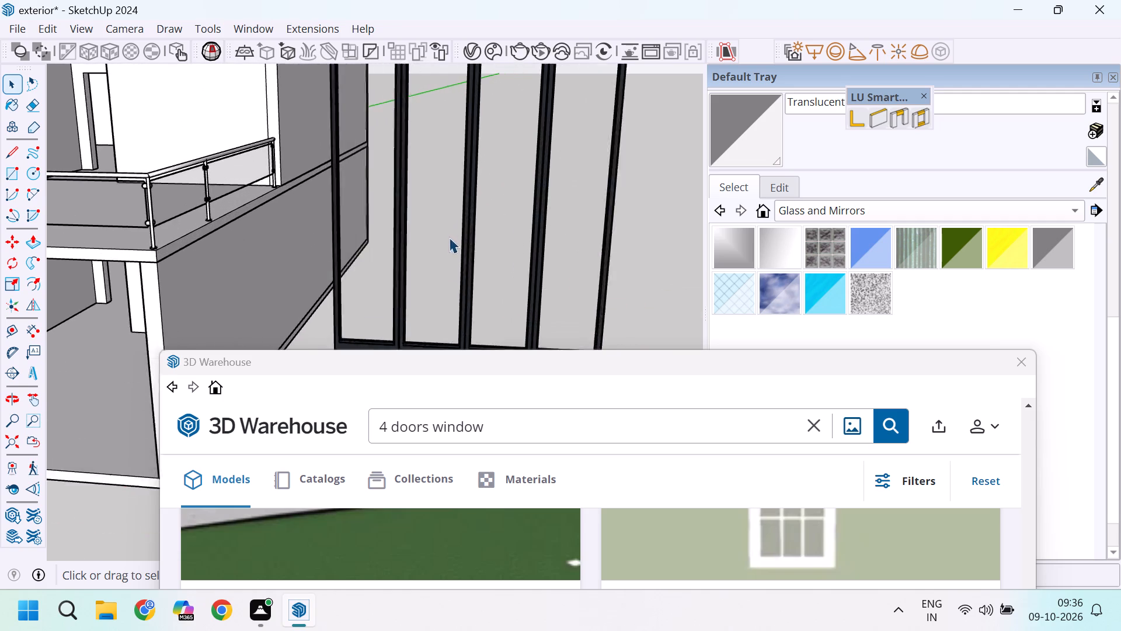
{"action": "middle_click_drag", "start_coordinate": [454, 258], "coordinate": [318, 257]}
{"action": "scroll", "coordinate": [367, 216], "scroll_direction": "down", "scroll_amount": 12}
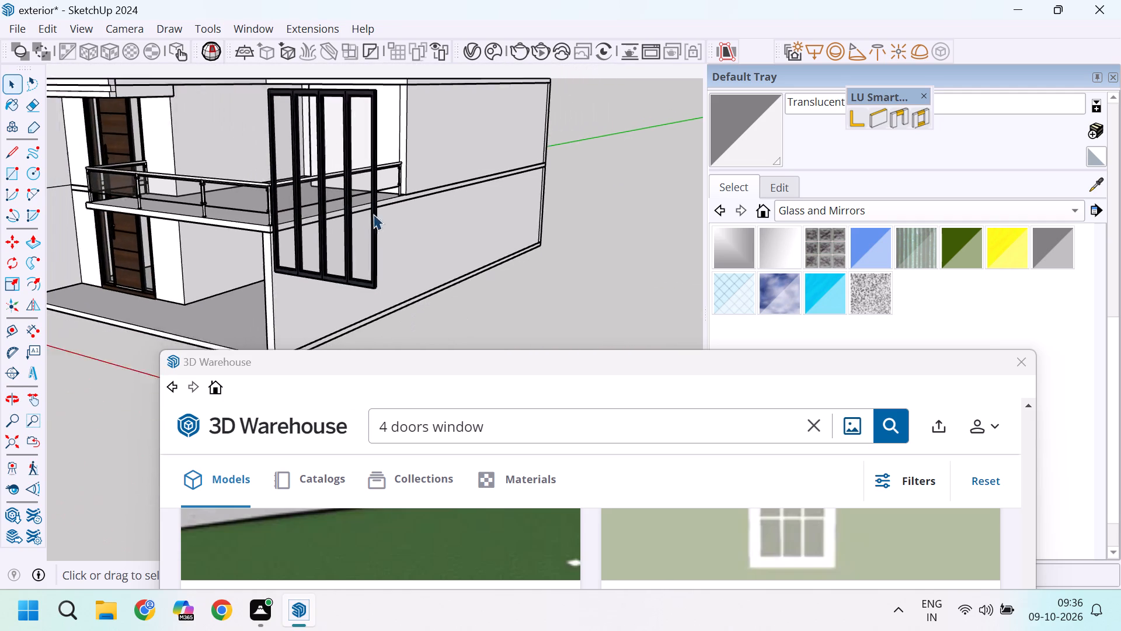
{"action": "middle_click_drag", "start_coordinate": [117, 189], "coordinate": [289, 193]}
{"action": "scroll", "coordinate": [398, 180], "scroll_direction": "down", "scroll_amount": 6}
{"action": "scroll", "coordinate": [207, 227], "scroll_direction": "up", "scroll_amount": 16}
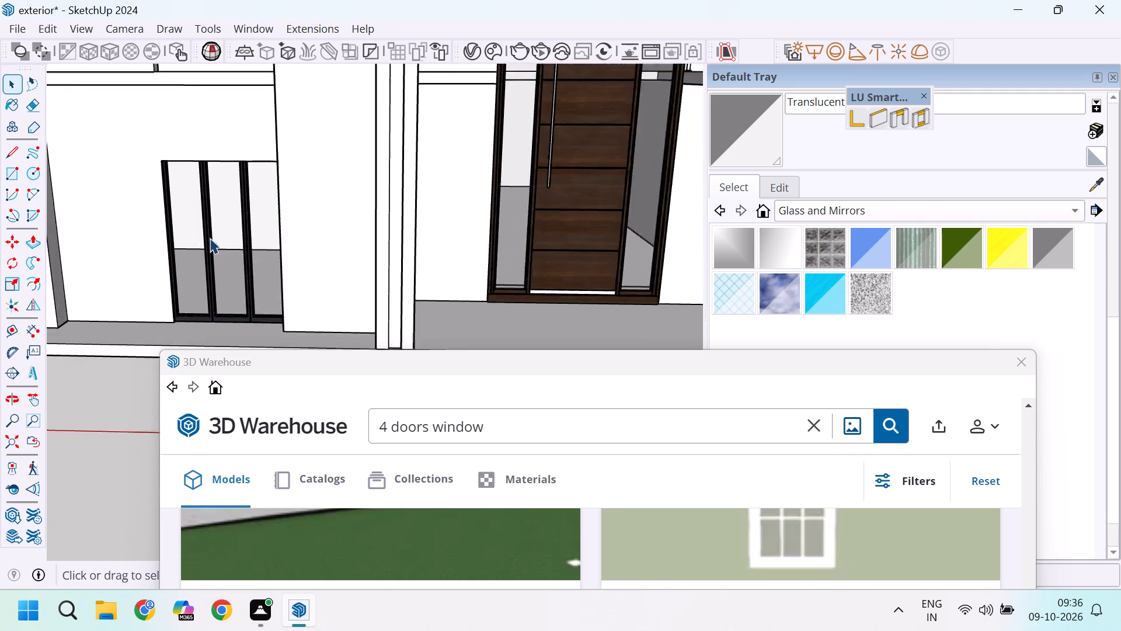
{"action": "scroll", "coordinate": [213, 228], "scroll_direction": "down", "scroll_amount": 13}
{"action": "scroll", "coordinate": [169, 195], "scroll_direction": "down", "scroll_amount": 6}
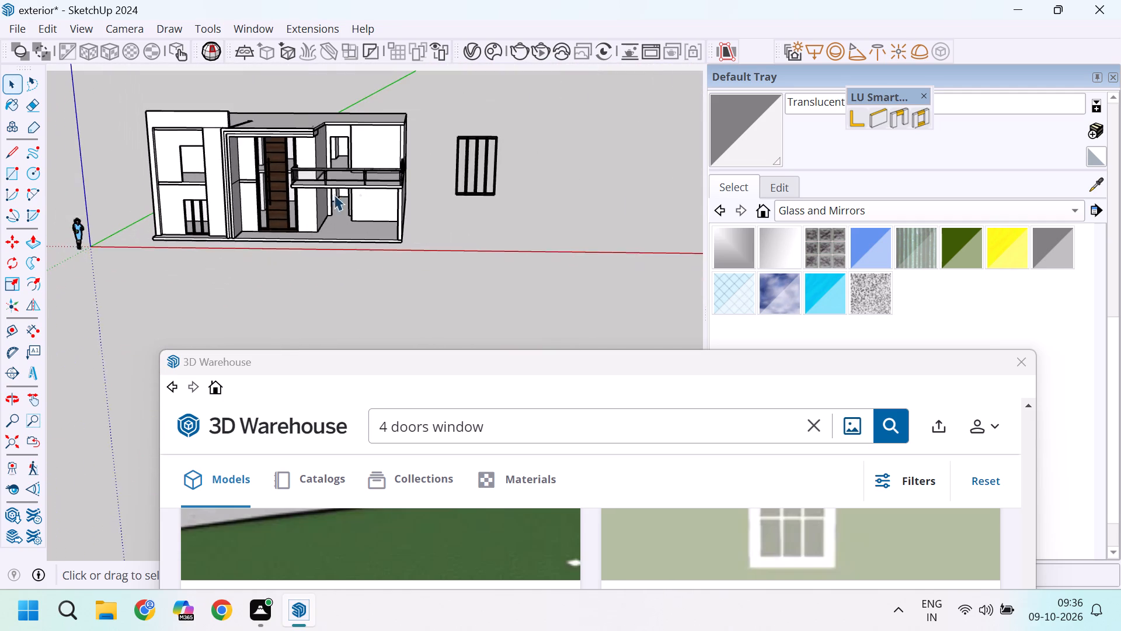
Paint all four glass panes of the detached window frame with the grey translucent material from Glass and Mirrors.
{"action": "scroll", "coordinate": [402, 176], "scroll_direction": "up", "scroll_amount": 9}
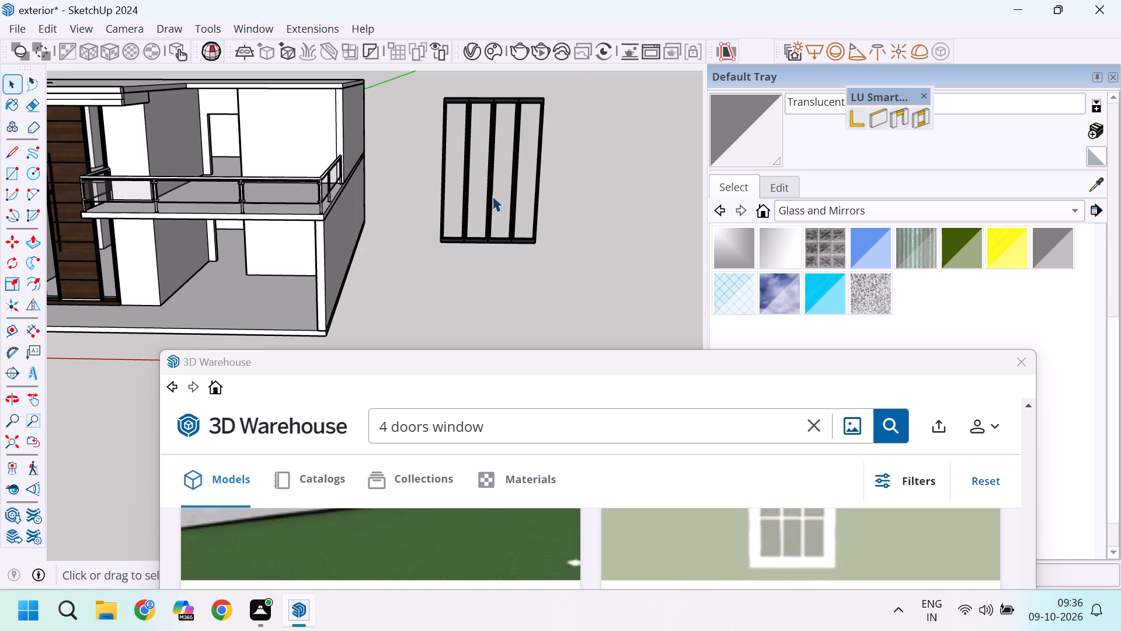
{"action": "scroll", "coordinate": [492, 196], "scroll_direction": "up", "scroll_amount": 10}
{"action": "left_click", "coordinate": [479, 177]}
{"action": "double_click", "coordinate": [478, 178]}
{"action": "left_click", "coordinate": [466, 181]}
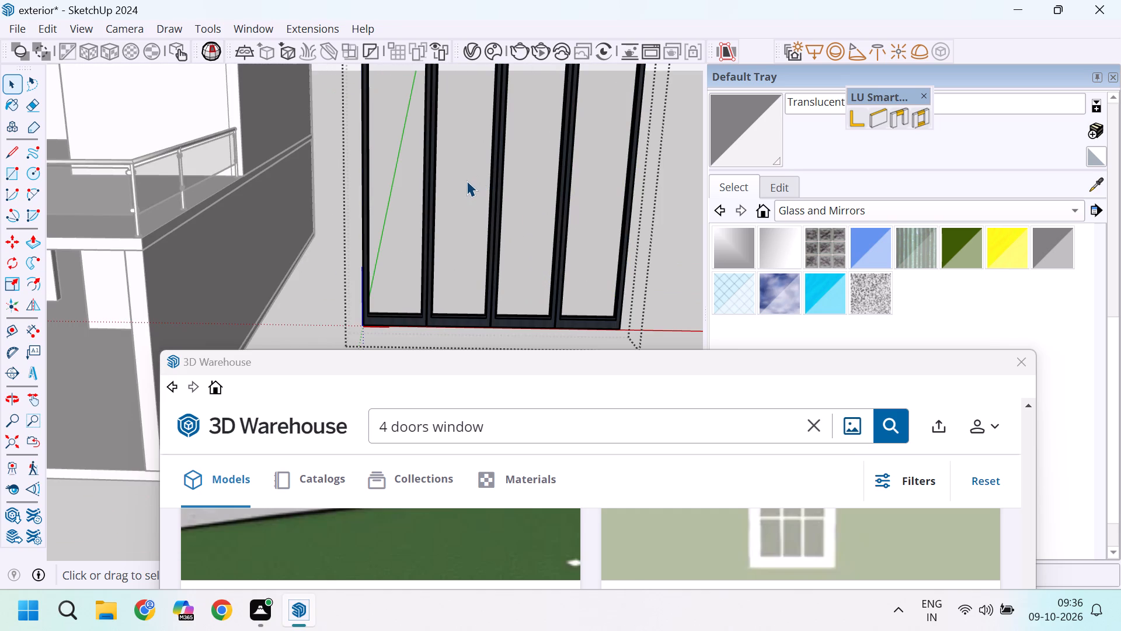
{"action": "scroll", "coordinate": [455, 193], "scroll_direction": "down", "scroll_amount": 4}
{"action": "left_click", "coordinate": [426, 193]}
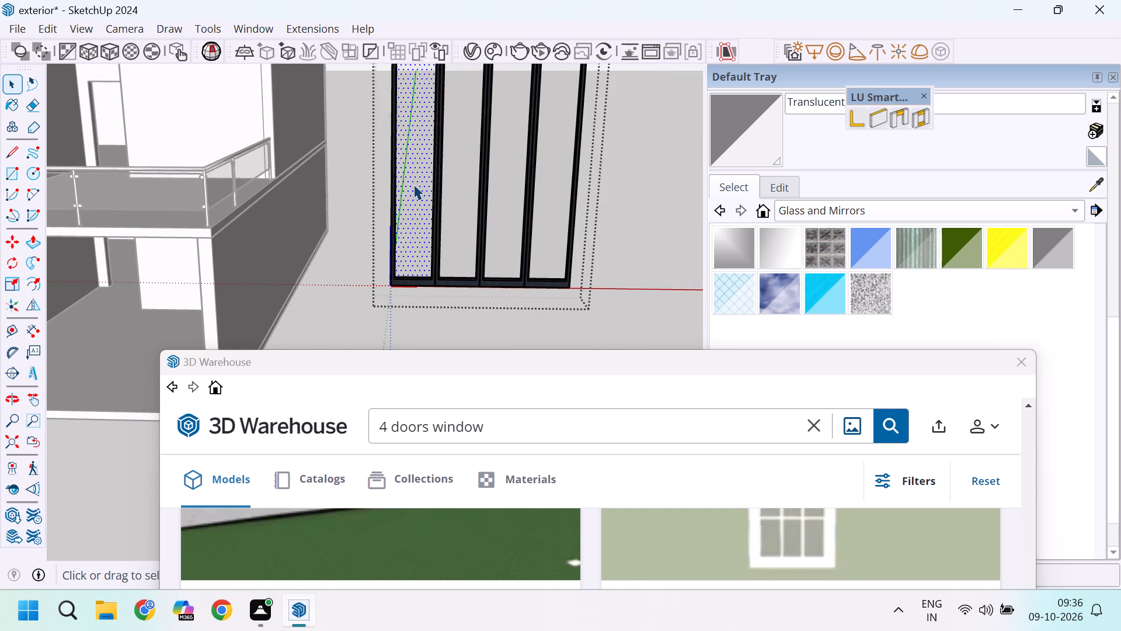
{"action": "left_click", "coordinate": [878, 254]}
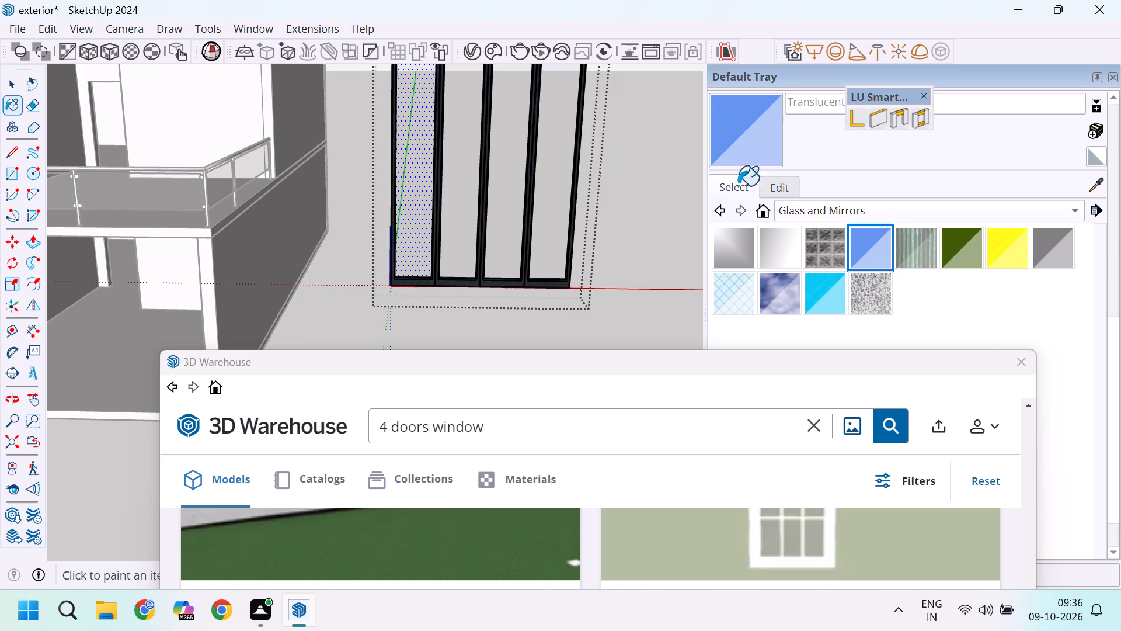
{"action": "left_click", "coordinate": [1055, 249]}
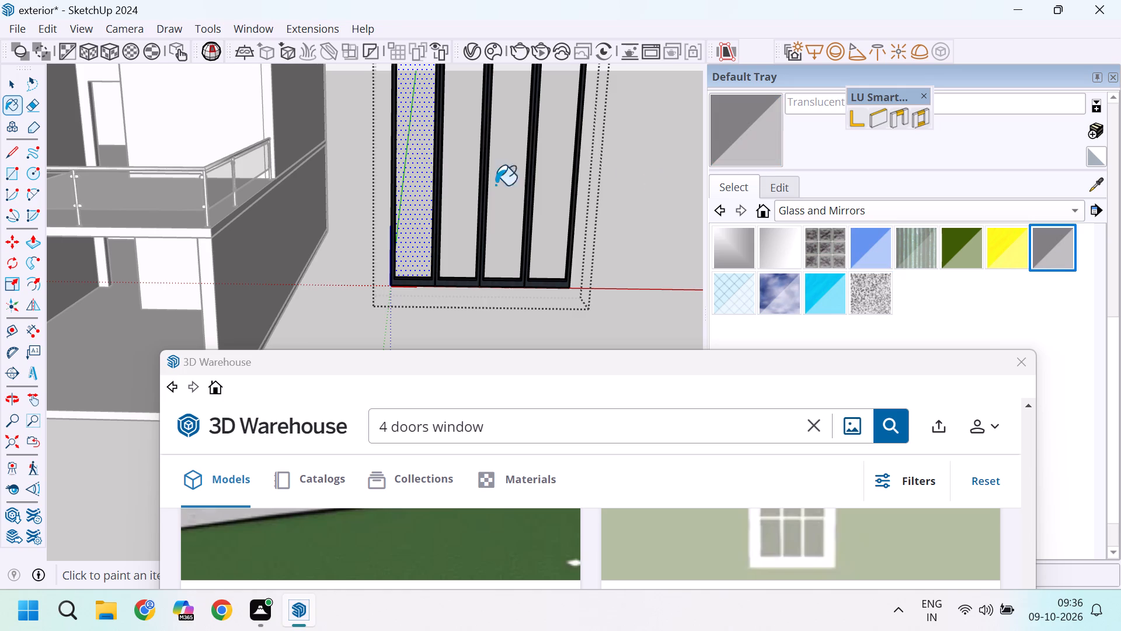
{"action": "left_click", "coordinate": [410, 181]}
{"action": "scroll", "coordinate": [444, 180], "scroll_direction": "up", "scroll_amount": 3}
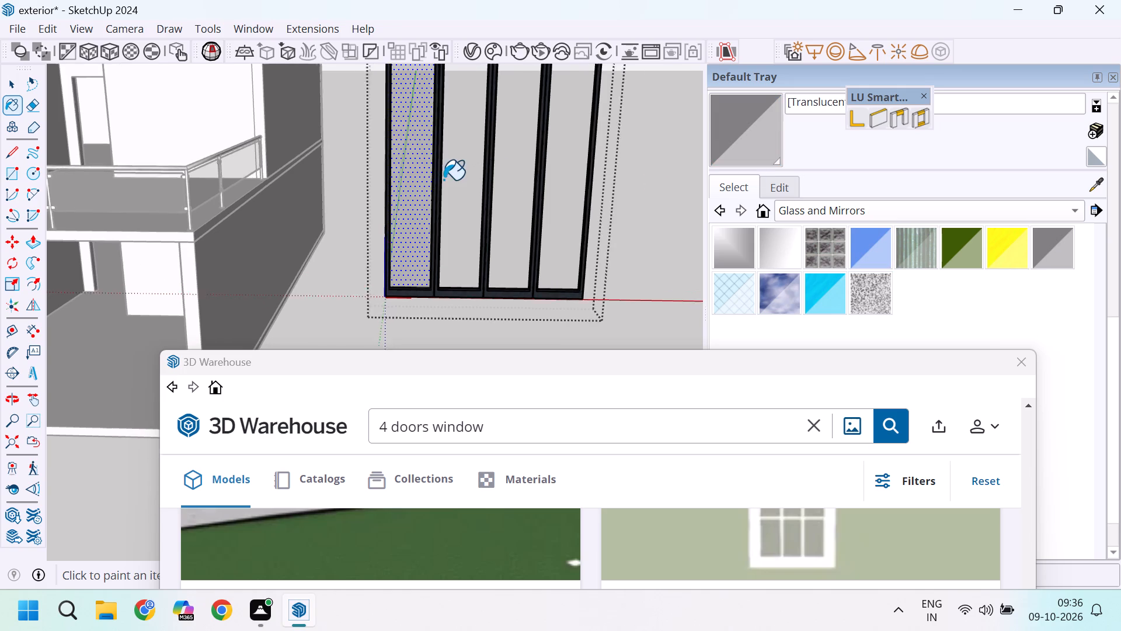
{"action": "scroll", "coordinate": [444, 180], "scroll_direction": "up", "scroll_amount": 2}
{"action": "left_click", "coordinate": [459, 175]}
{"action": "left_click", "coordinate": [549, 189]}
{"action": "left_click", "coordinate": [618, 176]}
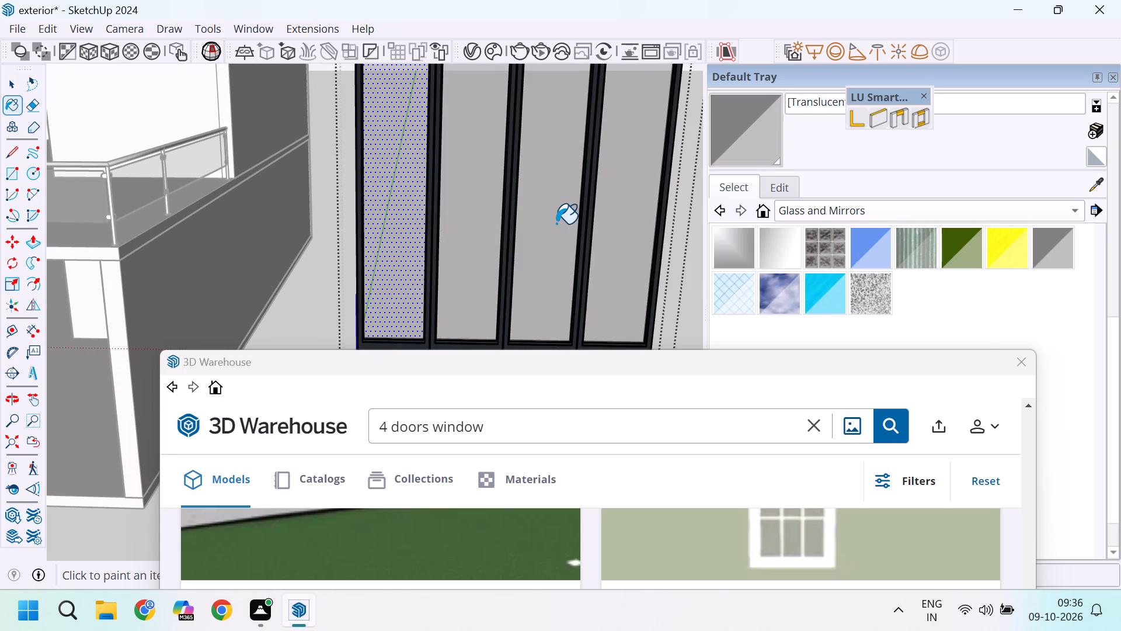
{"action": "scroll", "coordinate": [556, 224], "scroll_direction": "down", "scroll_amount": 17}
{"action": "key", "text": "space"}
{"action": "left_click", "coordinate": [629, 193]}
Examine the front façade, especially the window bay's openings on both floors and the ground-floor window's glass.
{"action": "scroll", "coordinate": [587, 212], "scroll_direction": "down", "scroll_amount": 6}
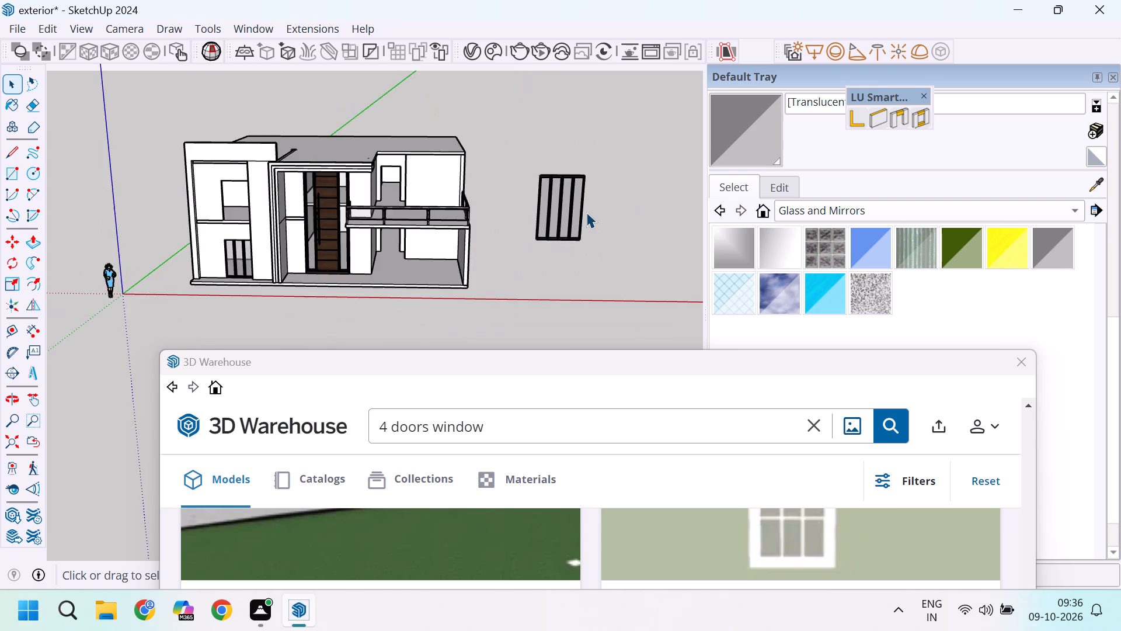
{"action": "scroll", "coordinate": [586, 212], "scroll_direction": "down", "scroll_amount": 2}
{"action": "scroll", "coordinate": [352, 231], "scroll_direction": "up", "scroll_amount": 9}
{"action": "scroll", "coordinate": [296, 258], "scroll_direction": "up", "scroll_amount": 1}
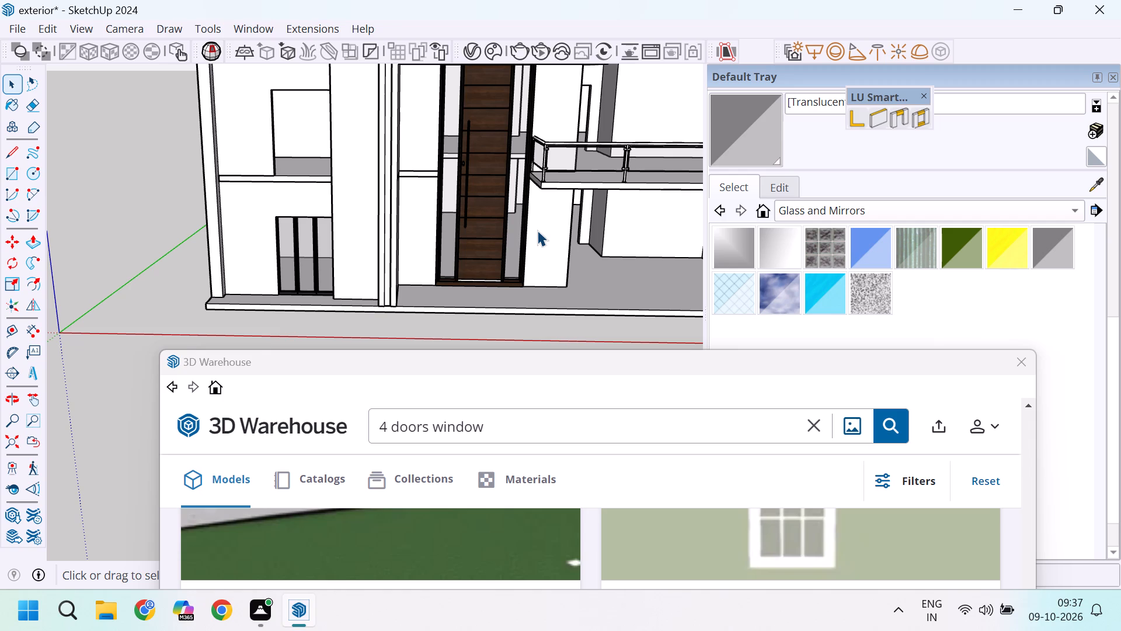
{"action": "scroll", "coordinate": [506, 172], "scroll_direction": "down", "scroll_amount": 8}
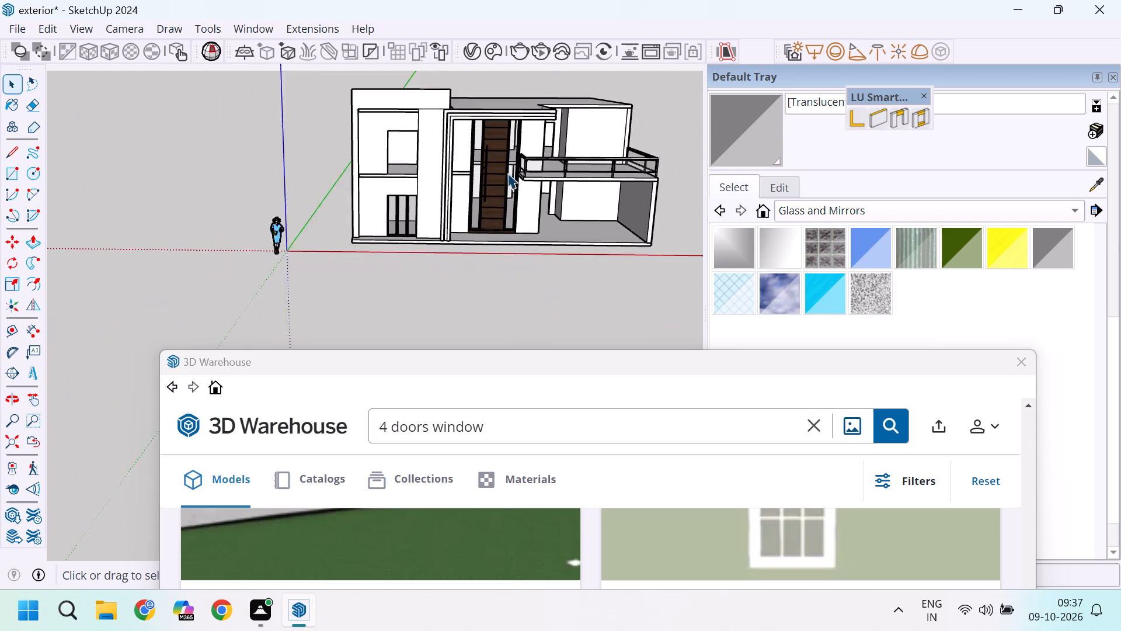
{"action": "scroll", "coordinate": [509, 174], "scroll_direction": "up", "scroll_amount": 6}
{"action": "scroll", "coordinate": [432, 204], "scroll_direction": "down", "scroll_amount": 9}
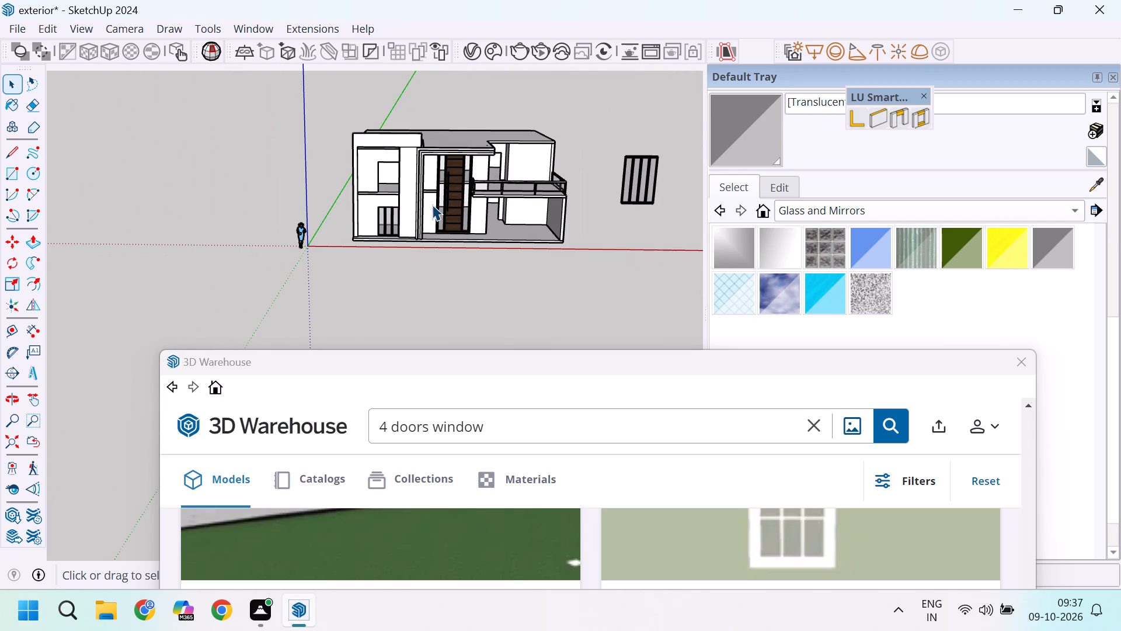
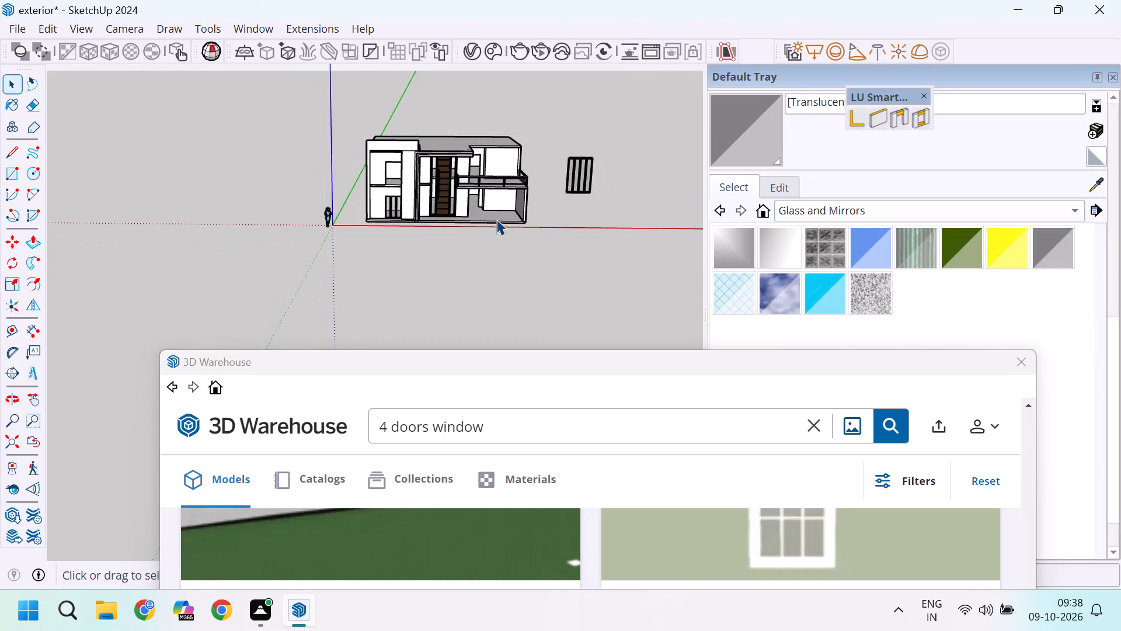
With back edges shown, scale the wooden entrance door's height down from its top, to the lower edge of the beam above it.
{"action": "scroll", "coordinate": [510, 237], "scroll_direction": "up", "scroll_amount": 3}
{"action": "scroll", "coordinate": [444, 201], "scroll_direction": "down", "scroll_amount": 3}
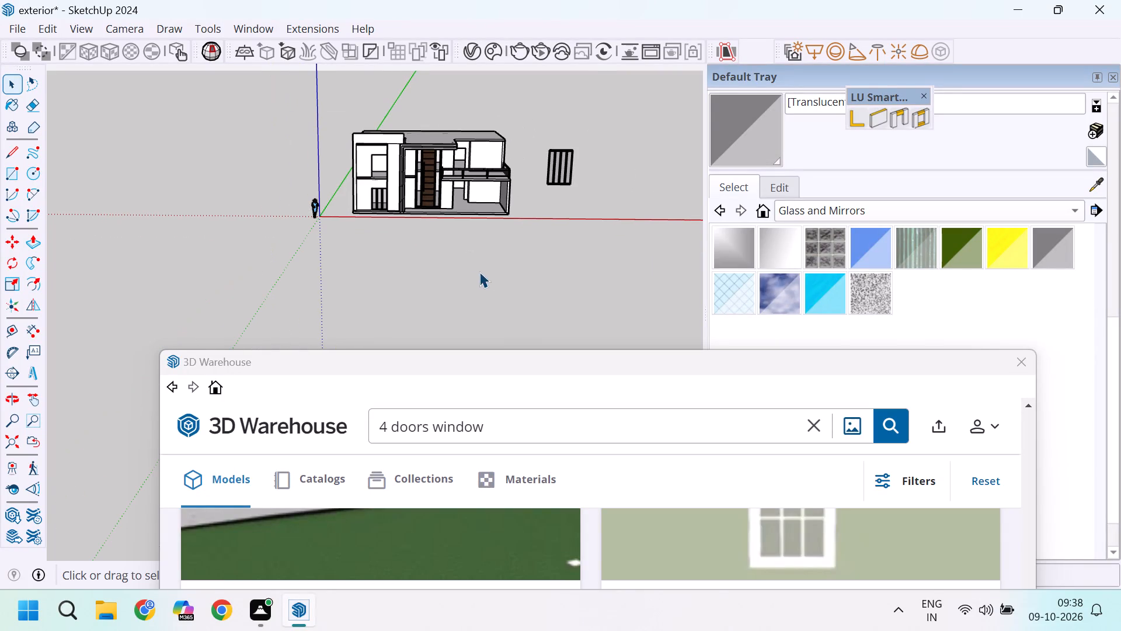
{"action": "middle_click_drag", "start_coordinate": [491, 241], "coordinate": [444, 224]}
{"action": "middle_click", "coordinate": [444, 224]}
{"action": "scroll", "coordinate": [469, 161], "scroll_direction": "up", "scroll_amount": 9}
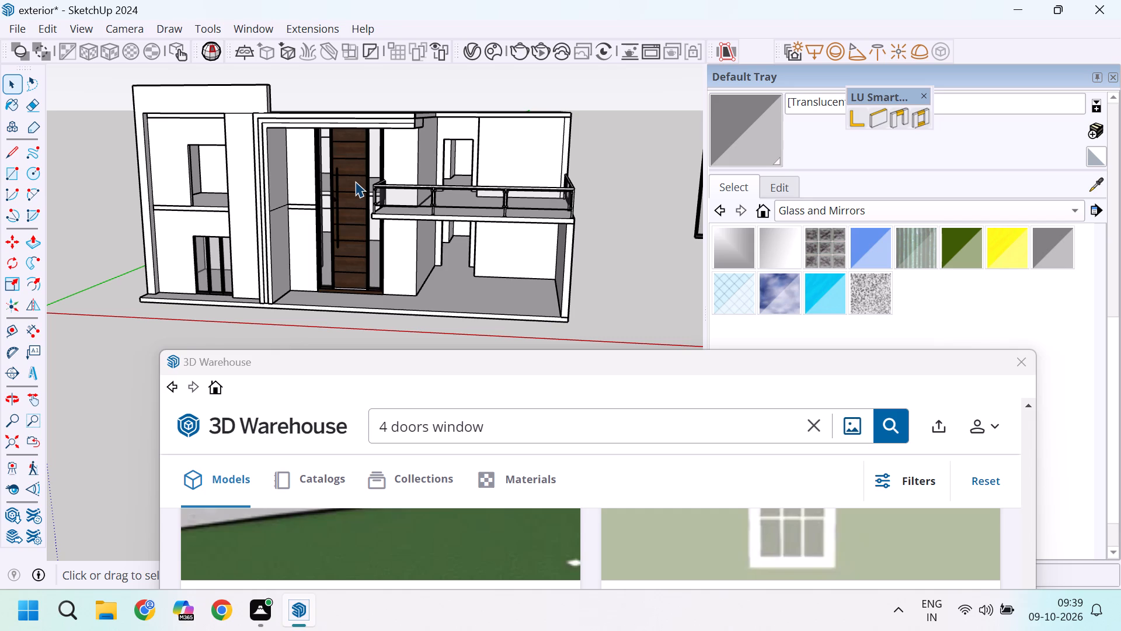
{"action": "middle_click_drag", "start_coordinate": [325, 175], "coordinate": [350, 159]}
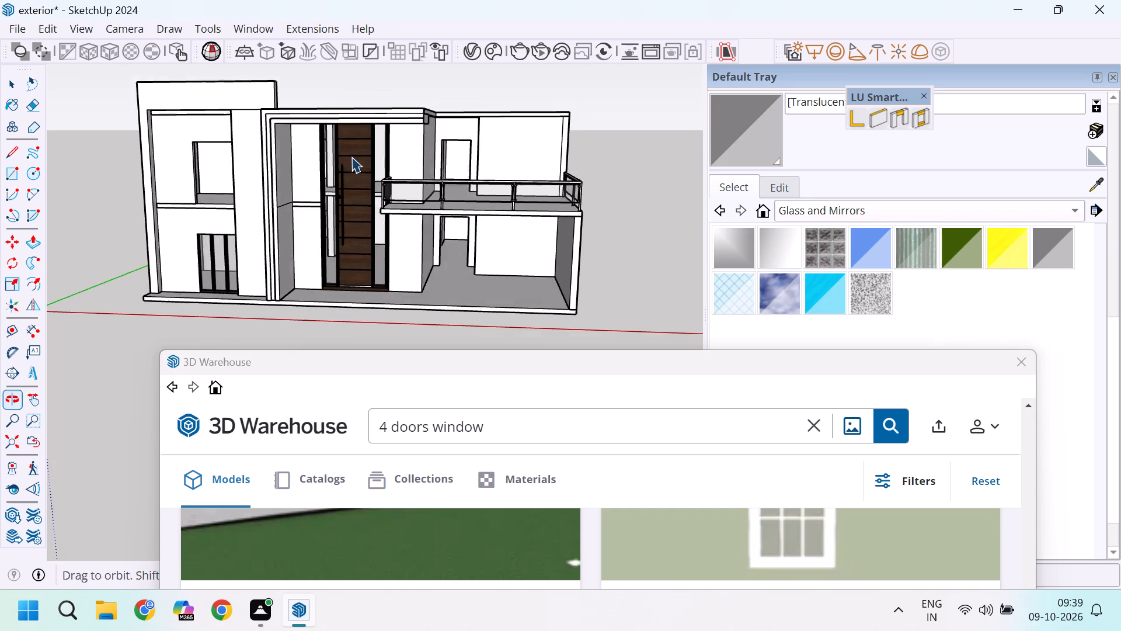
{"action": "scroll", "coordinate": [359, 126], "scroll_direction": "up", "scroll_amount": 16}
{"action": "scroll", "coordinate": [402, 151], "scroll_direction": "down", "scroll_amount": 4}
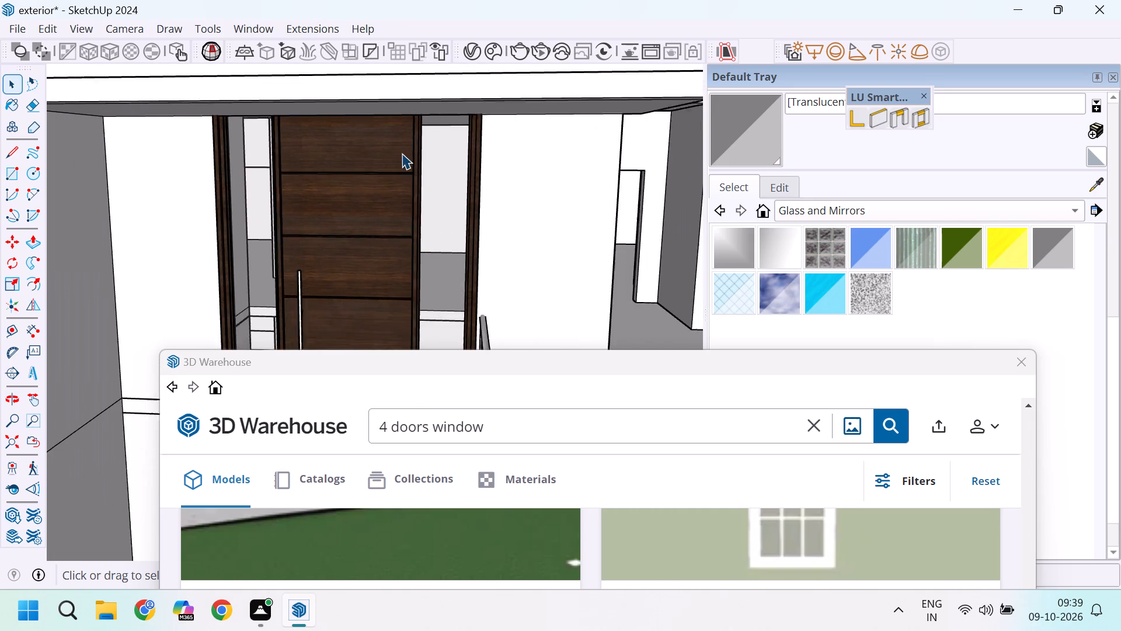
{"action": "left_click", "coordinate": [407, 152]}
{"action": "scroll", "coordinate": [405, 134], "scroll_direction": "up", "scroll_amount": 4}
{"action": "scroll", "coordinate": [412, 135], "scroll_direction": "down", "scroll_amount": 3}
{"action": "key", "text": "s"}
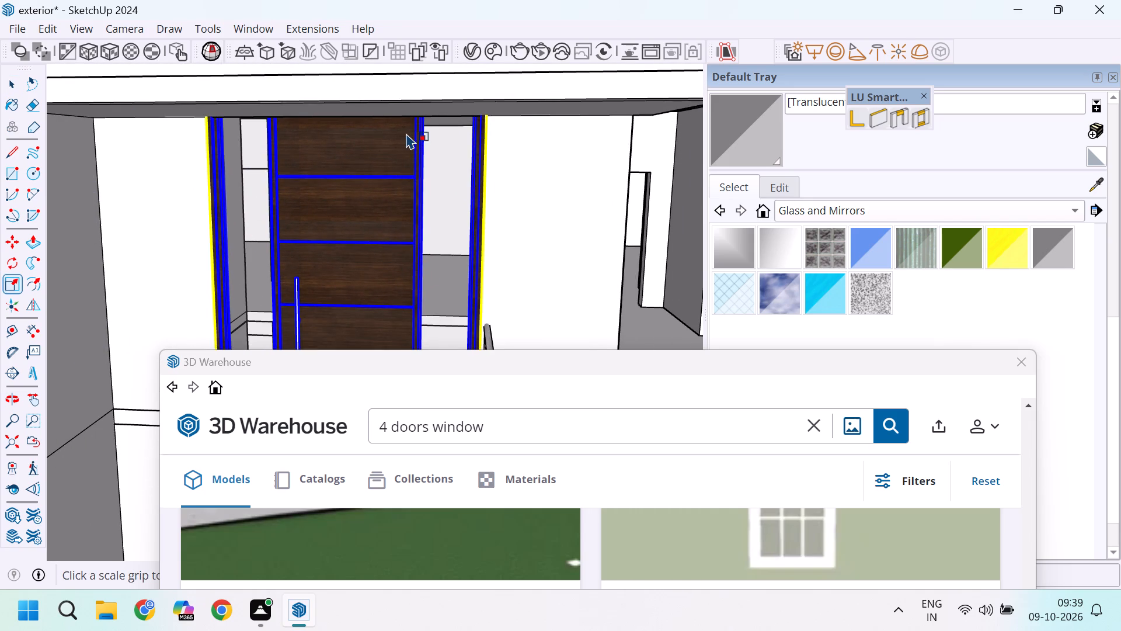
{"action": "scroll", "coordinate": [402, 134], "scroll_direction": "down", "scroll_amount": 1}
{"action": "key", "text": "k"}
{"action": "scroll", "coordinate": [363, 103], "scroll_direction": "up", "scroll_amount": 4}
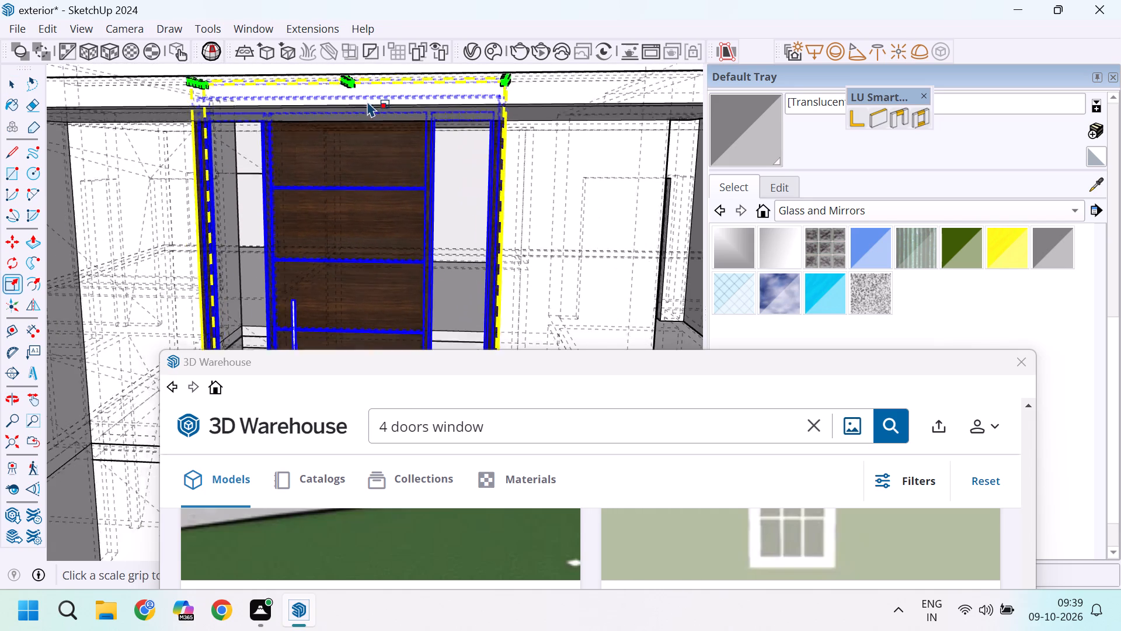
{"action": "scroll", "coordinate": [351, 93], "scroll_direction": "up", "scroll_amount": 6}
{"action": "scroll", "coordinate": [353, 92], "scroll_direction": "up", "scroll_amount": 16}
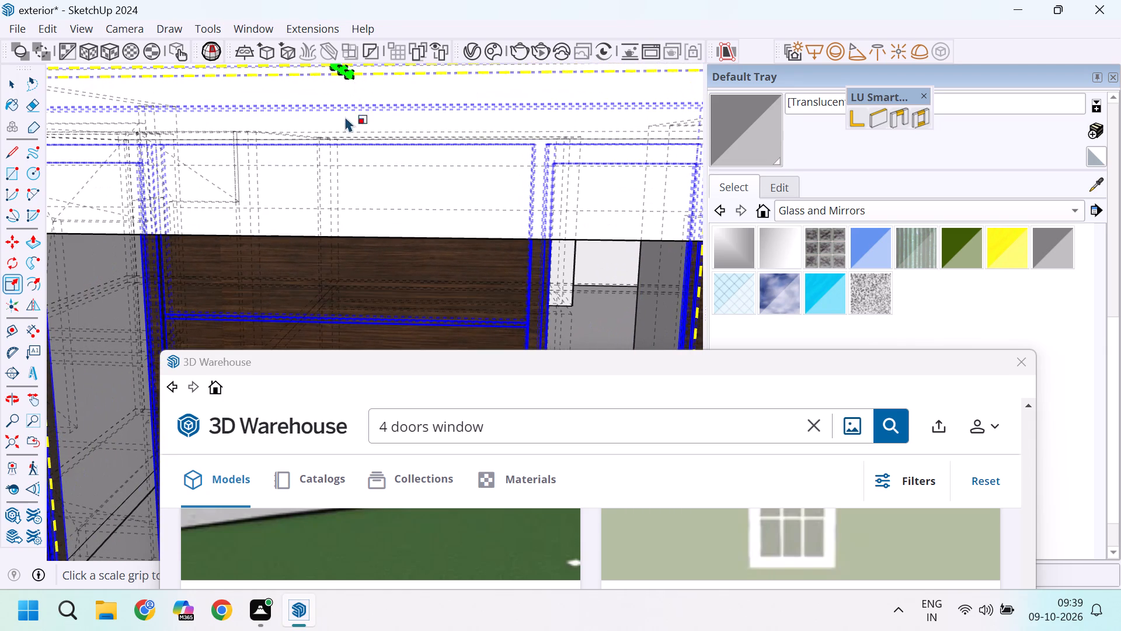
{"action": "scroll", "coordinate": [341, 75], "scroll_direction": "up", "scroll_amount": 6}
{"action": "left_click", "coordinate": [340, 75]}
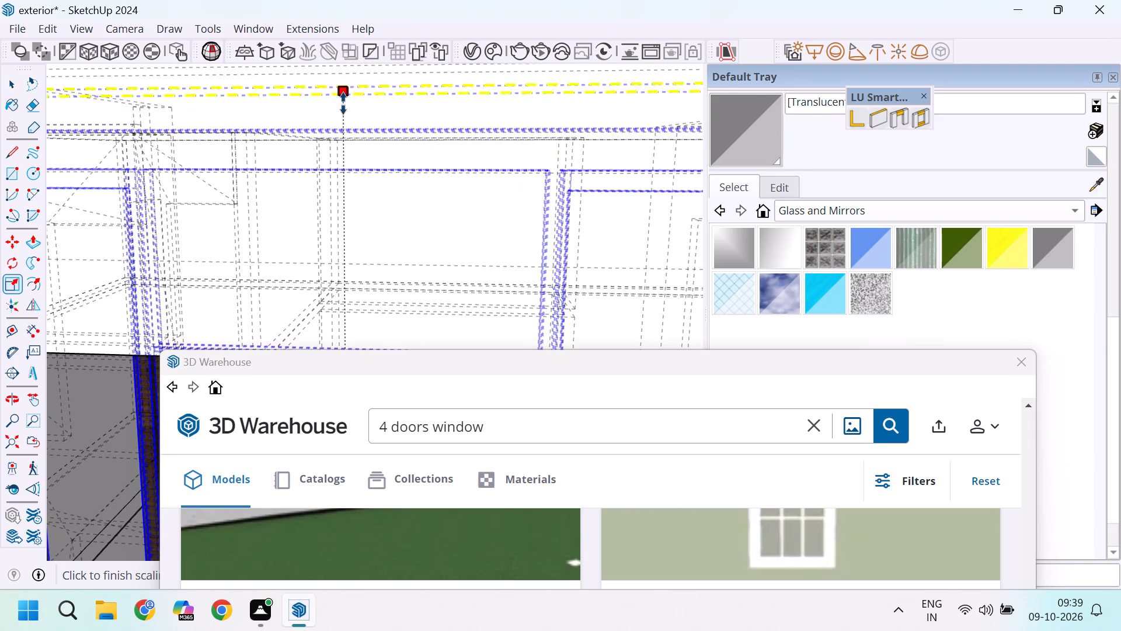
{"action": "scroll", "coordinate": [343, 105], "scroll_direction": "down", "scroll_amount": 16}
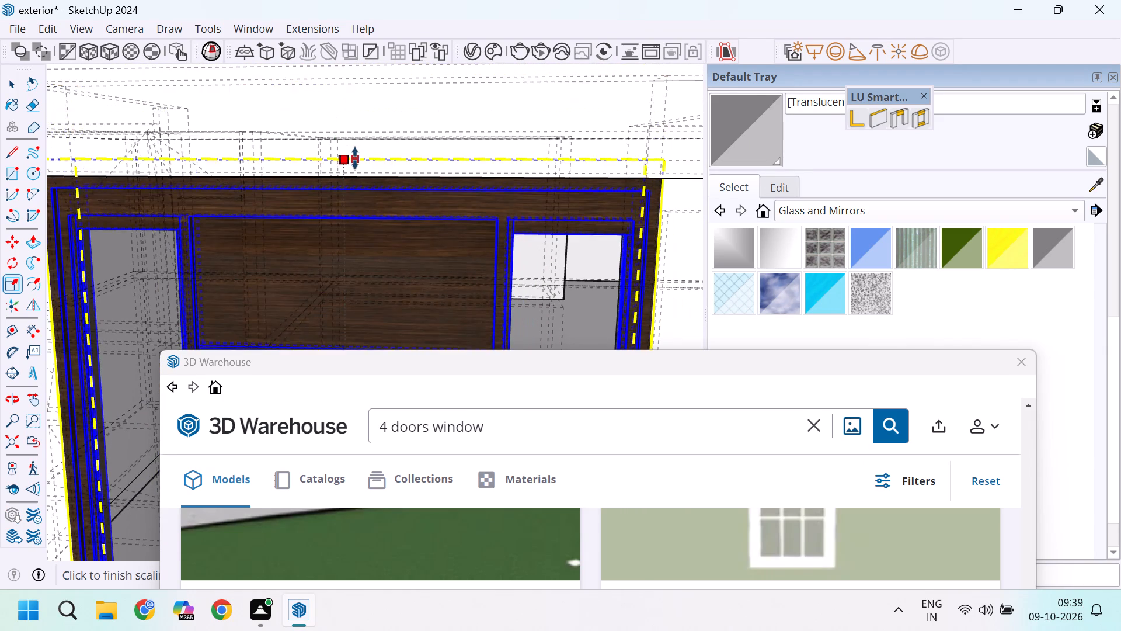
{"action": "scroll", "coordinate": [355, 159], "scroll_direction": "down", "scroll_amount": 5}
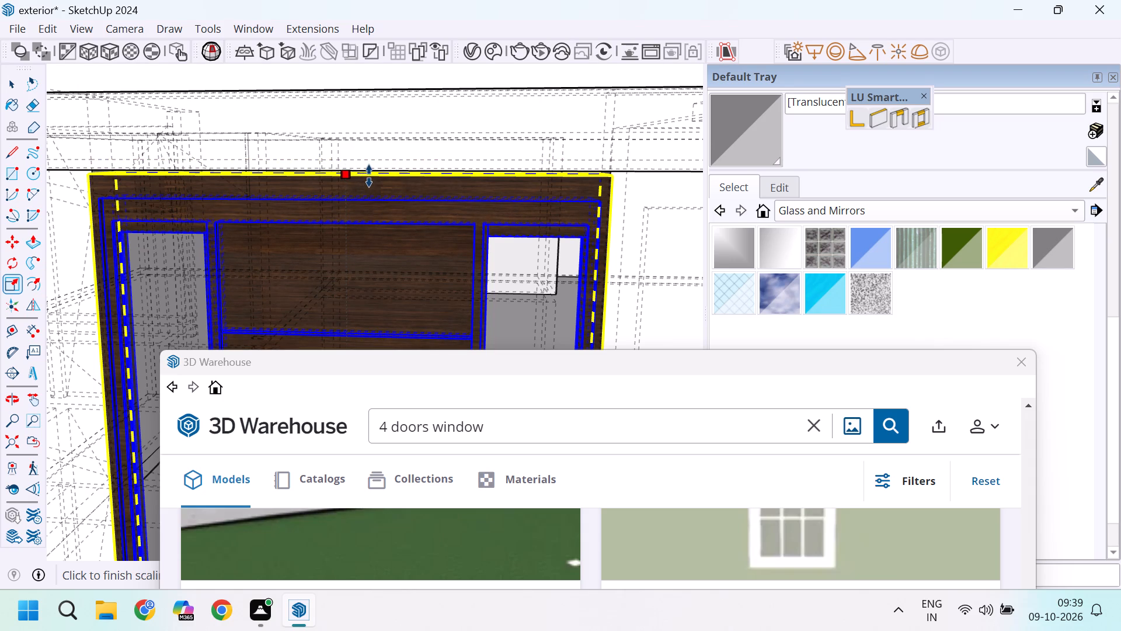
{"action": "left_click", "coordinate": [369, 176]}
{"action": "scroll", "coordinate": [384, 162], "scroll_direction": "down", "scroll_amount": 19}
{"action": "key", "text": "space"}
{"action": "scroll", "coordinate": [384, 161], "scroll_direction": "down", "scroll_amount": 5}
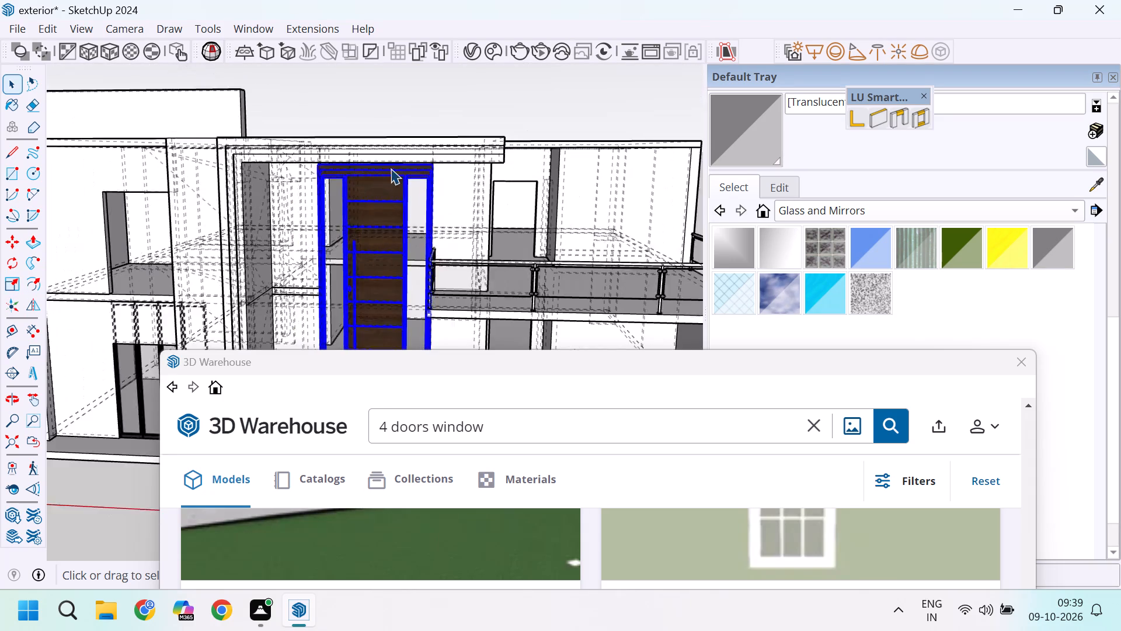
{"action": "scroll", "coordinate": [391, 168], "scroll_direction": "down", "scroll_amount": 5}
{"action": "left_click", "coordinate": [466, 96]}
Examine the top of the entrance door frame against the soffit above it from several angles.
{"action": "middle_click_drag", "start_coordinate": [363, 188], "coordinate": [409, 153]}
{"action": "scroll", "coordinate": [420, 150], "scroll_direction": "up", "scroll_amount": 5}
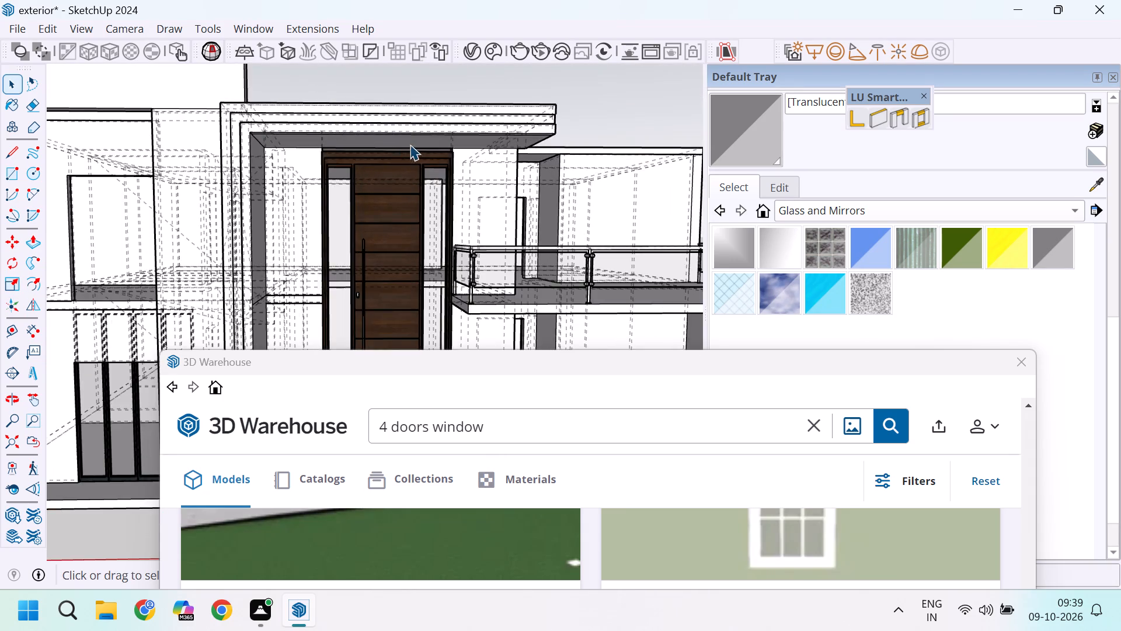
{"action": "scroll", "coordinate": [375, 167], "scroll_direction": "up", "scroll_amount": 12}
{"action": "scroll", "coordinate": [451, 150], "scroll_direction": "up", "scroll_amount": 1}
{"action": "middle_click_drag", "start_coordinate": [441, 150], "coordinate": [419, 156]}
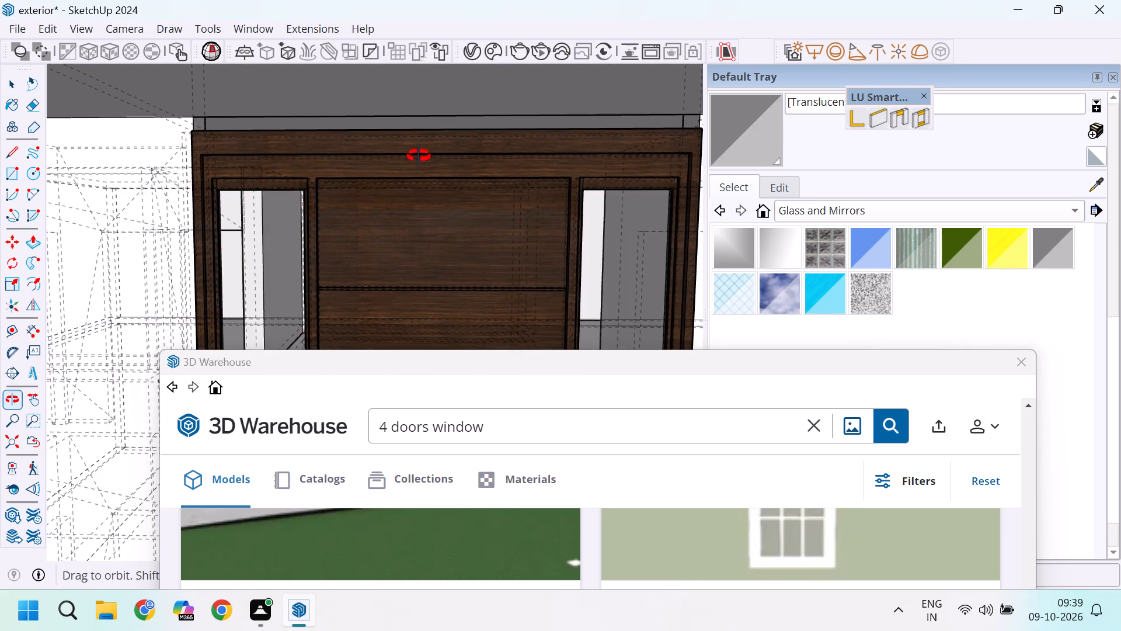
{"action": "middle_click_drag", "start_coordinate": [419, 156], "coordinate": [398, 143]}
{"action": "scroll", "coordinate": [286, 138], "scroll_direction": "down", "scroll_amount": 3}
{"action": "scroll", "coordinate": [312, 136], "scroll_direction": "up", "scroll_amount": 3}
{"action": "scroll", "coordinate": [423, 167], "scroll_direction": "up", "scroll_amount": 1}
{"action": "middle_click_drag", "start_coordinate": [405, 170], "coordinate": [398, 170]}
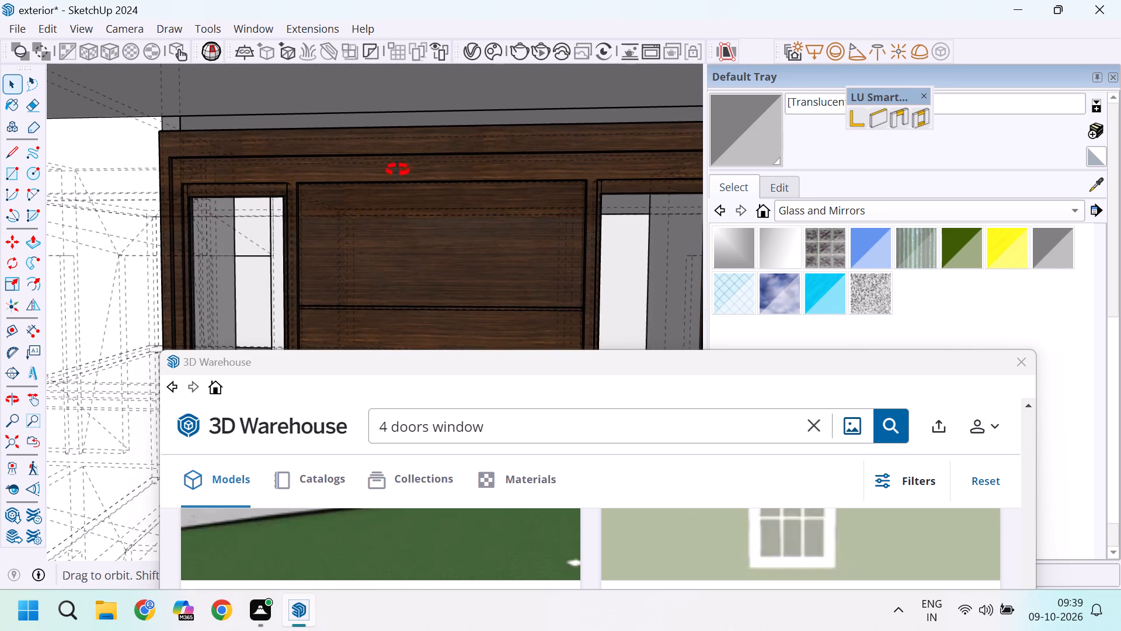
{"action": "middle_click_drag", "start_coordinate": [398, 170], "coordinate": [363, 170]}
{"action": "middle_click_drag", "start_coordinate": [350, 147], "coordinate": [361, 175]}
{"action": "left_click", "coordinate": [371, 189]}
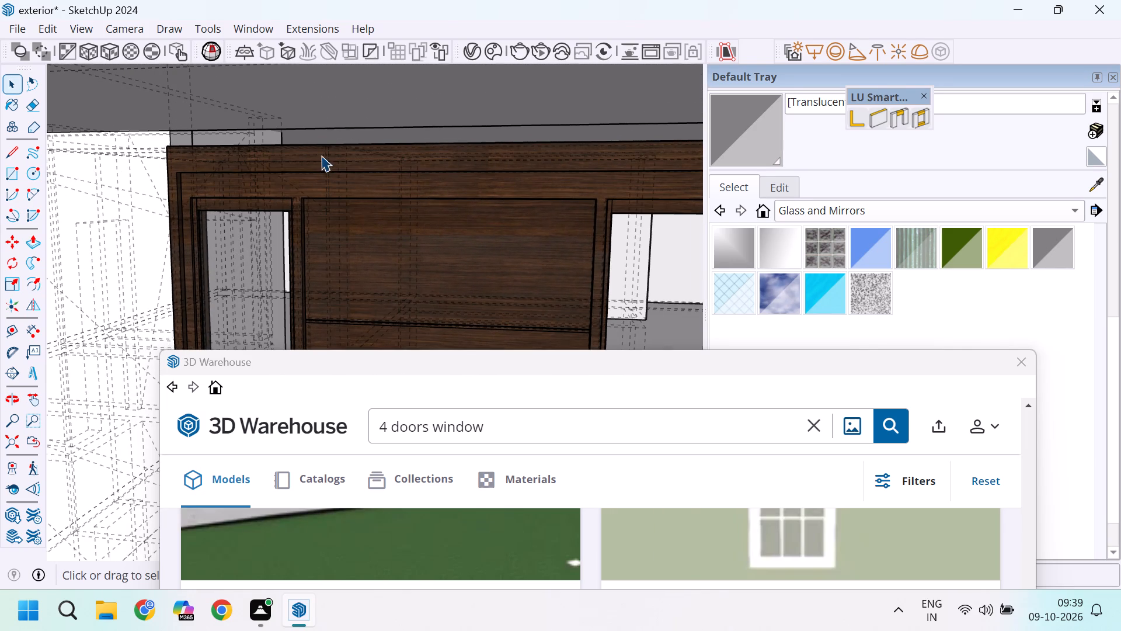
{"action": "middle_click_drag", "start_coordinate": [321, 154], "coordinate": [308, 183]}
{"action": "scroll", "coordinate": [313, 191], "scroll_direction": "down", "scroll_amount": 2}
Hide the back edges and, inside the entrance door group, scale the door assembly's top up to meet the soffit.
{"action": "key", "text": "k"}
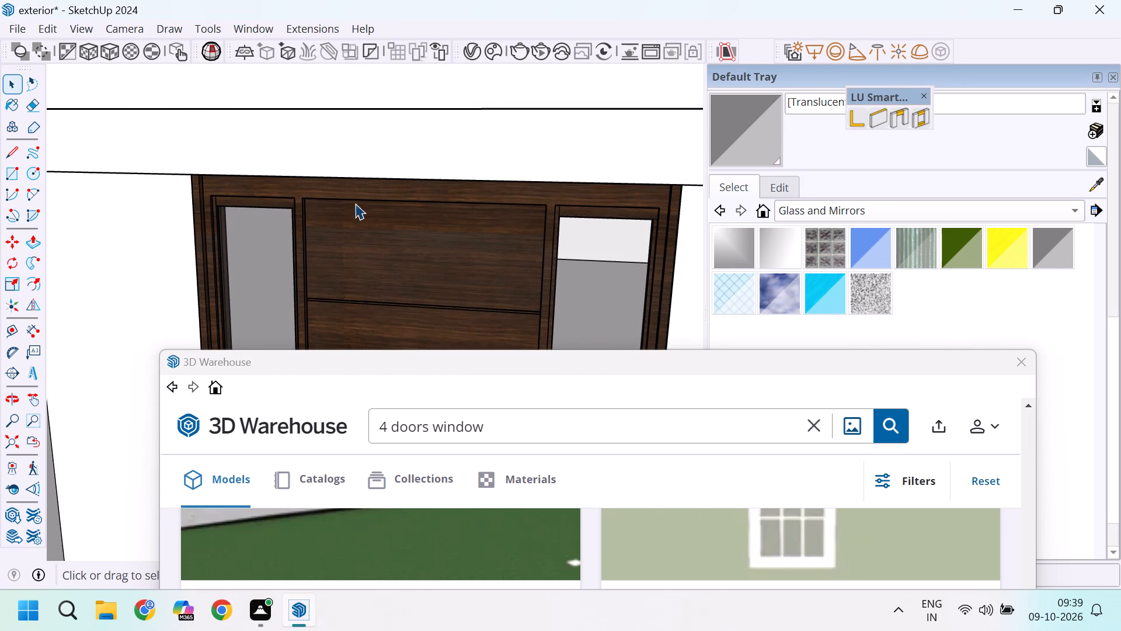
{"action": "left_click", "coordinate": [420, 217]}
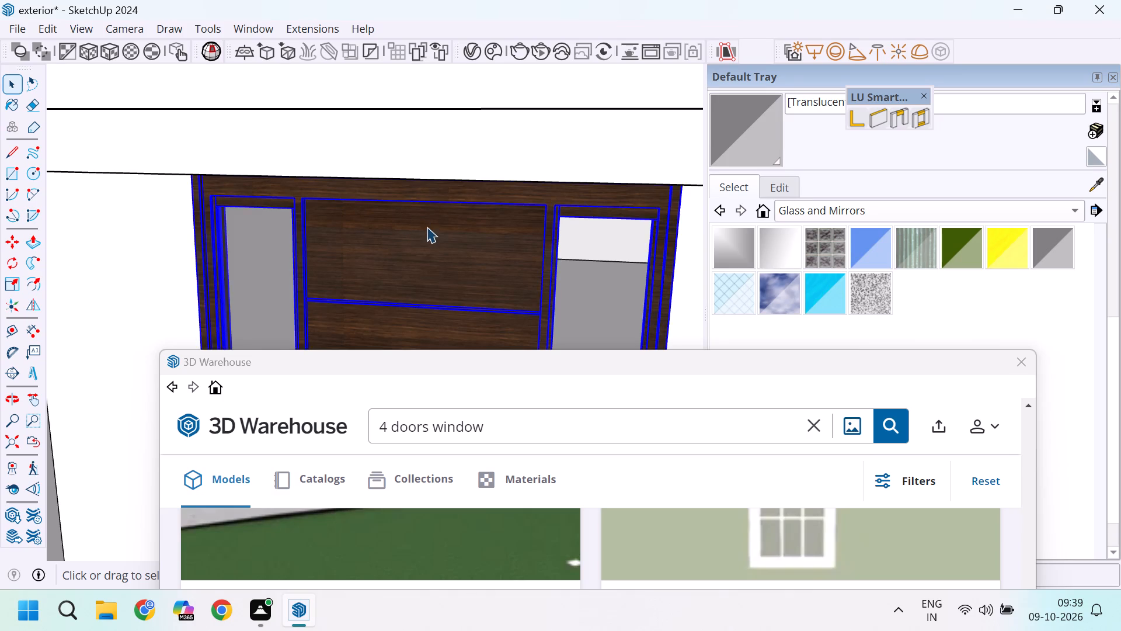
{"action": "scroll", "coordinate": [427, 228], "scroll_direction": "down", "scroll_amount": 6}
{"action": "double_click", "coordinate": [451, 241]}
{"action": "scroll", "coordinate": [448, 230], "scroll_direction": "up", "scroll_amount": 5}
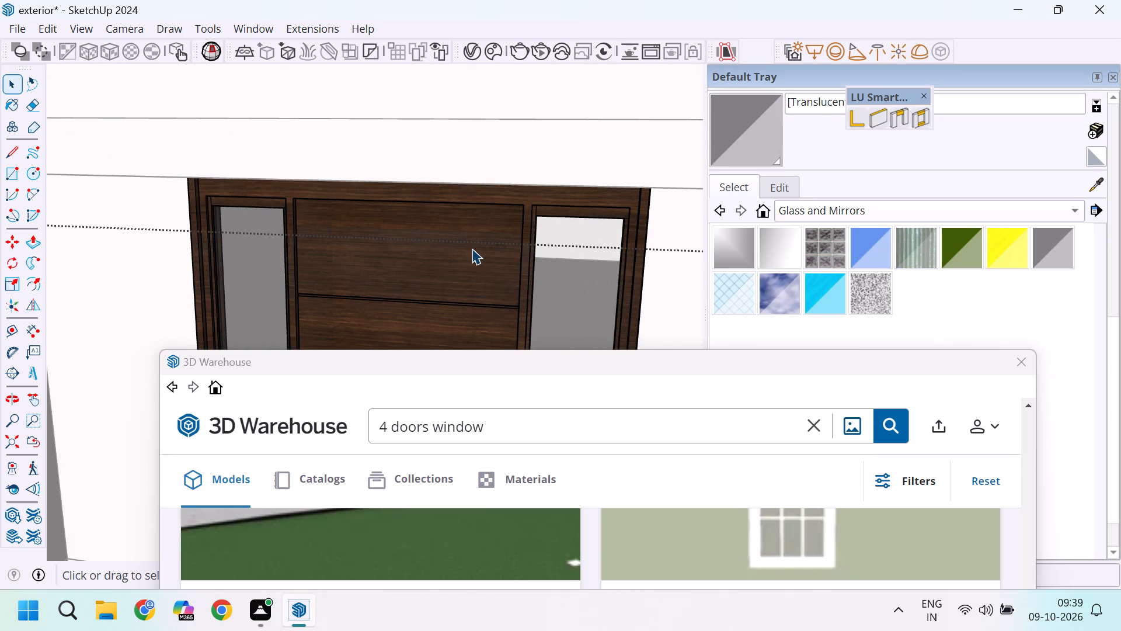
{"action": "scroll", "coordinate": [367, 247], "scroll_direction": "down", "scroll_amount": 5}
{"action": "middle_click_drag", "start_coordinate": [371, 262], "coordinate": [378, 242]}
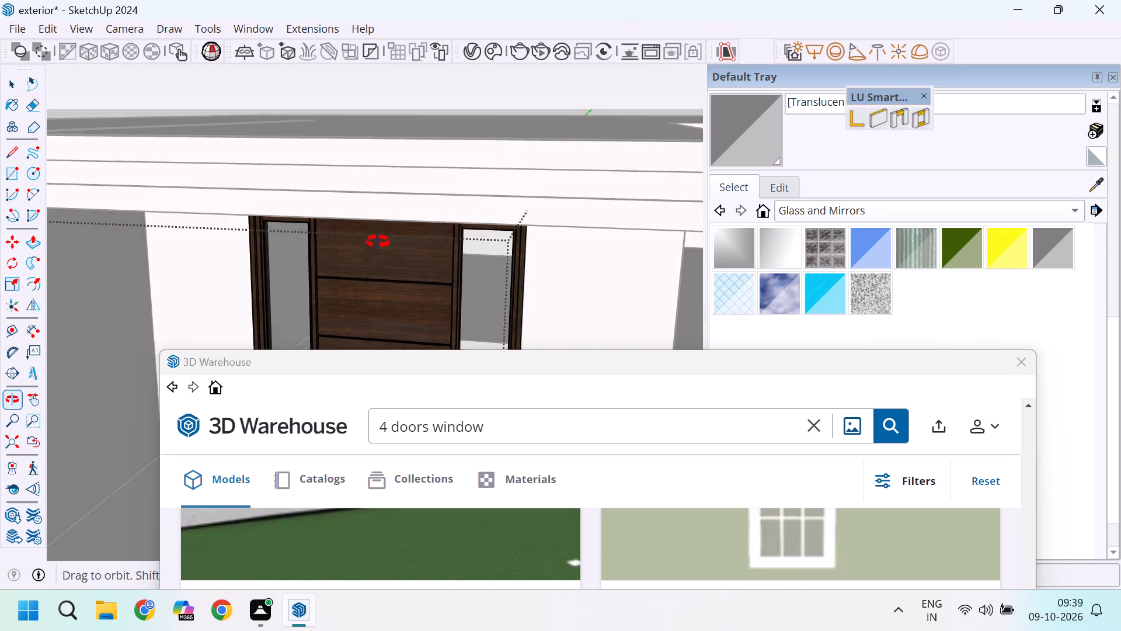
{"action": "middle_click_drag", "start_coordinate": [378, 242], "coordinate": [388, 226]}
{"action": "scroll", "coordinate": [392, 181], "scroll_direction": "up", "scroll_amount": 6}
{"action": "scroll", "coordinate": [392, 152], "scroll_direction": "down", "scroll_amount": 3}
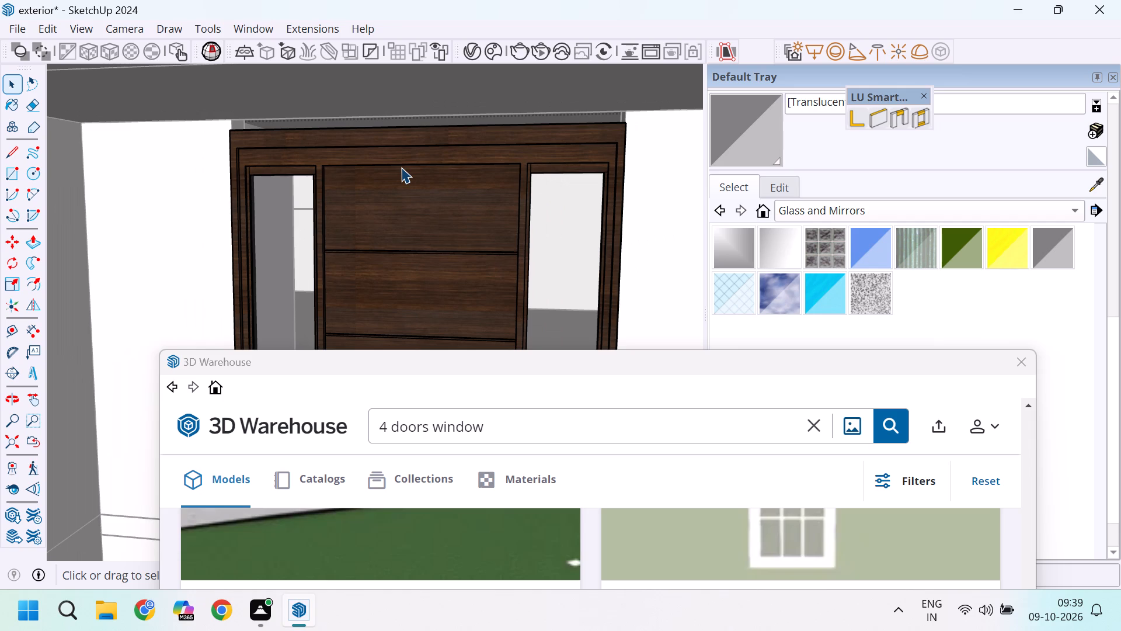
{"action": "left_click", "coordinate": [429, 195]}
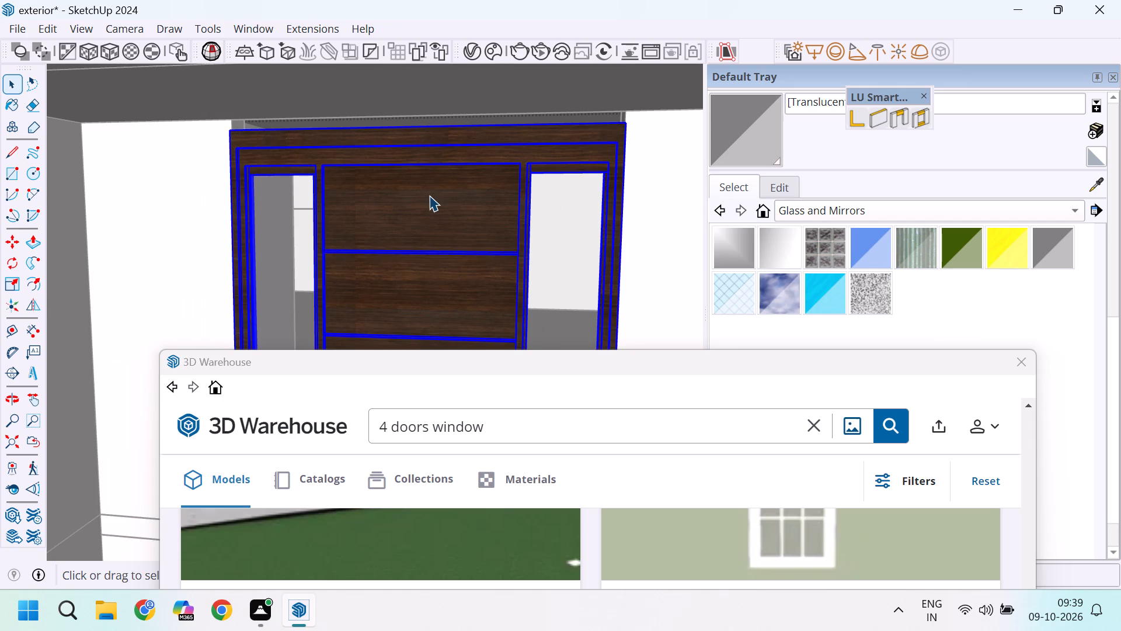
{"action": "key", "text": "s"}
{"action": "middle_click_drag", "start_coordinate": [400, 170], "coordinate": [404, 216]}
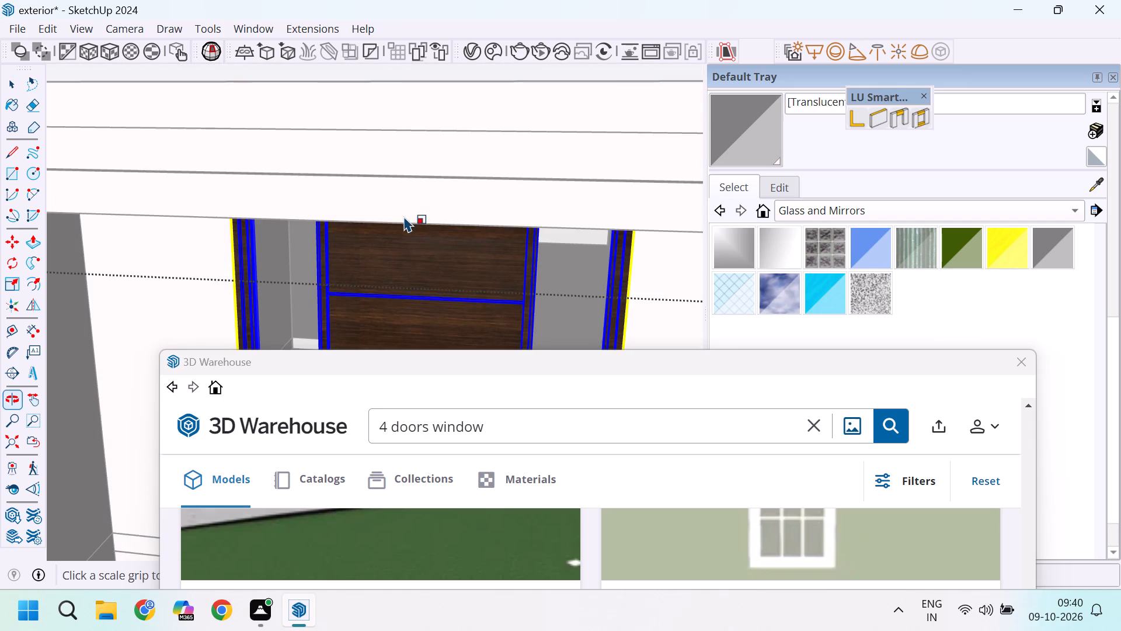
{"action": "scroll", "coordinate": [419, 238], "scroll_direction": "up", "scroll_amount": 10}
{"action": "scroll", "coordinate": [440, 86], "scroll_direction": "up", "scroll_amount": 1}
{"action": "scroll", "coordinate": [412, 212], "scroll_direction": "down", "scroll_amount": 5}
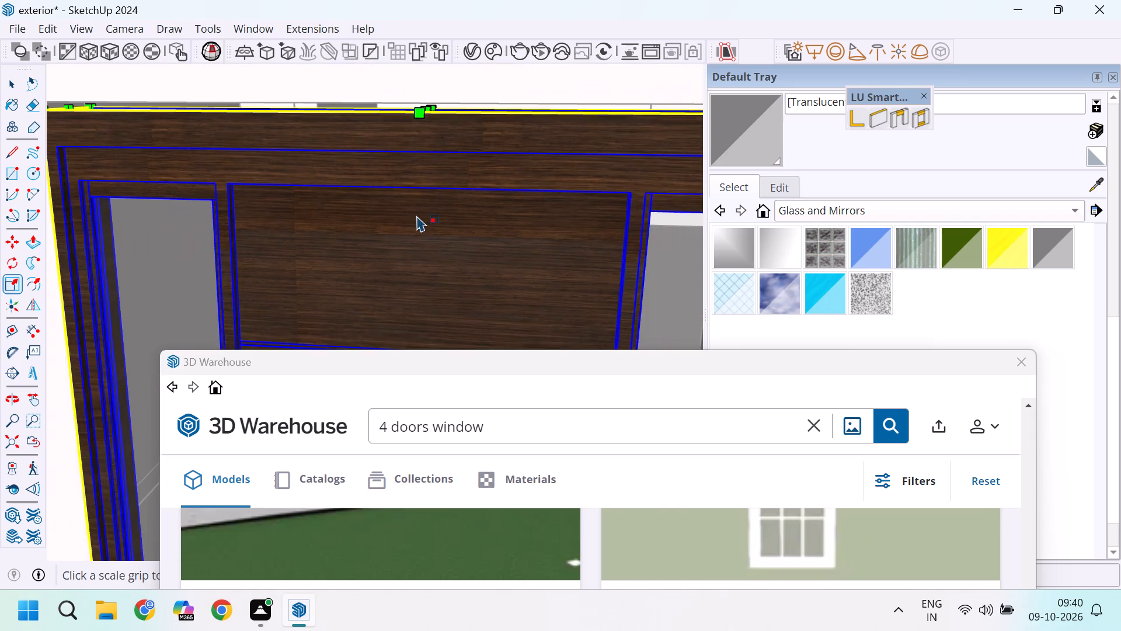
{"action": "scroll", "coordinate": [415, 113], "scroll_direction": "up", "scroll_amount": 8}
{"action": "scroll", "coordinate": [436, 113], "scroll_direction": "down", "scroll_amount": 10}
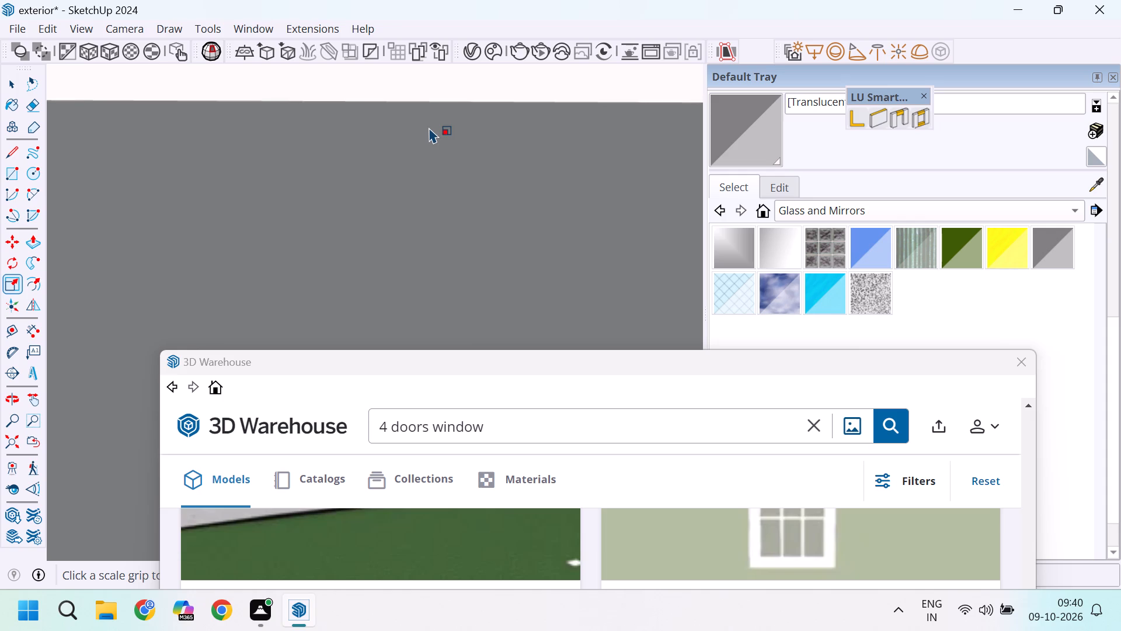
{"action": "scroll", "coordinate": [429, 127], "scroll_direction": "down", "scroll_amount": 20}
{"action": "scroll", "coordinate": [429, 127], "scroll_direction": "down", "scroll_amount": 20}
{"action": "scroll", "coordinate": [429, 127], "scroll_direction": "down", "scroll_amount": 4}
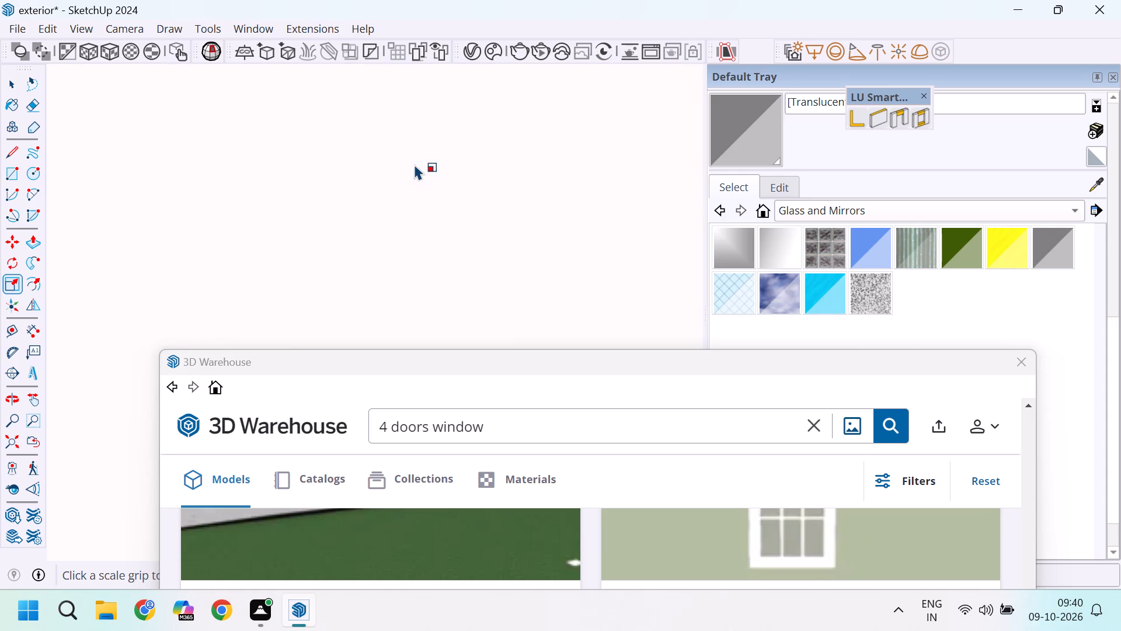
{"action": "scroll", "coordinate": [415, 164], "scroll_direction": "down", "scroll_amount": 20}
{"action": "scroll", "coordinate": [415, 164], "scroll_direction": "down", "scroll_amount": 17}
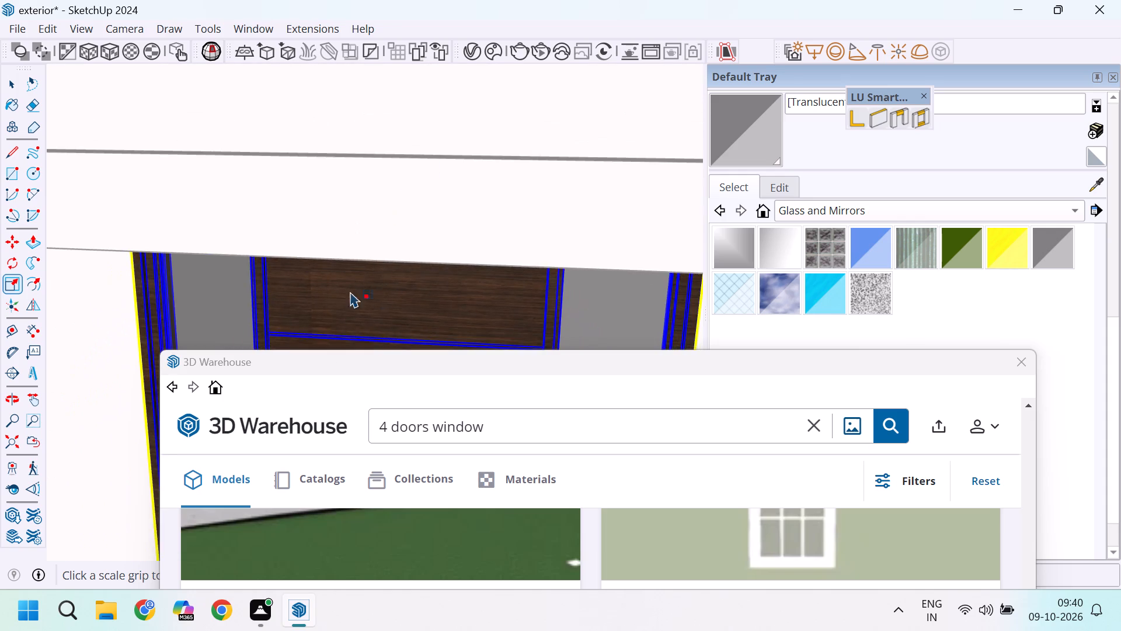
{"action": "scroll", "coordinate": [333, 292], "scroll_direction": "down", "scroll_amount": 13}
{"action": "scroll", "coordinate": [406, 331], "scroll_direction": "up", "scroll_amount": 4}
{"action": "middle_click_drag", "start_coordinate": [387, 315], "coordinate": [384, 275]}
{"action": "scroll", "coordinate": [383, 276], "scroll_direction": "up", "scroll_amount": 1}
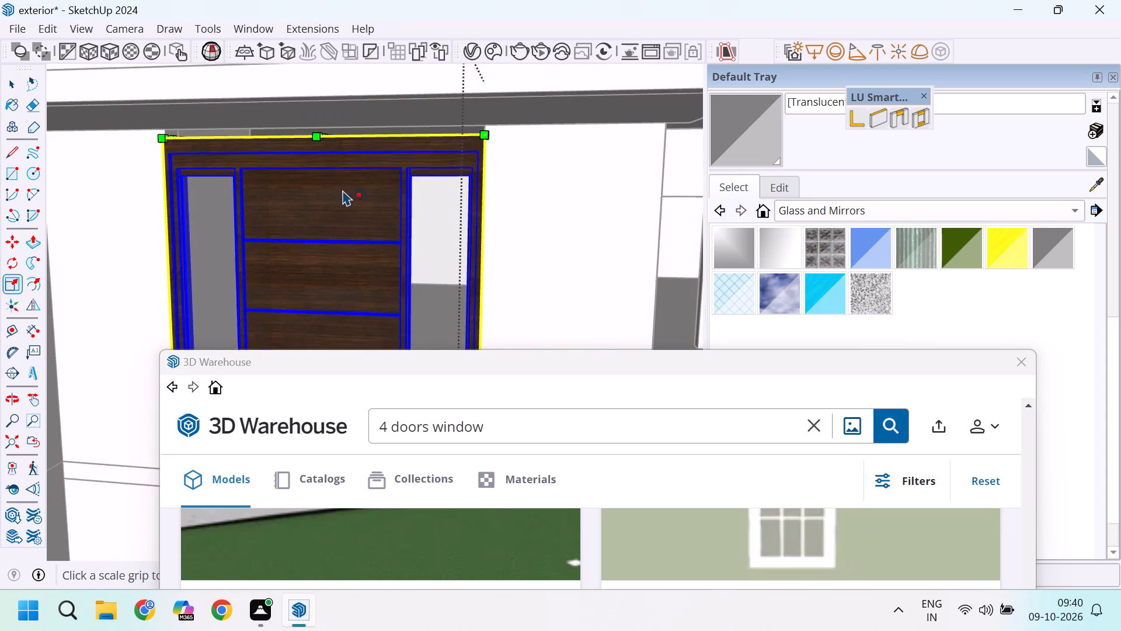
{"action": "scroll", "coordinate": [341, 138], "scroll_direction": "up", "scroll_amount": 8}
{"action": "scroll", "coordinate": [309, 160], "scroll_direction": "down", "scroll_amount": 1}
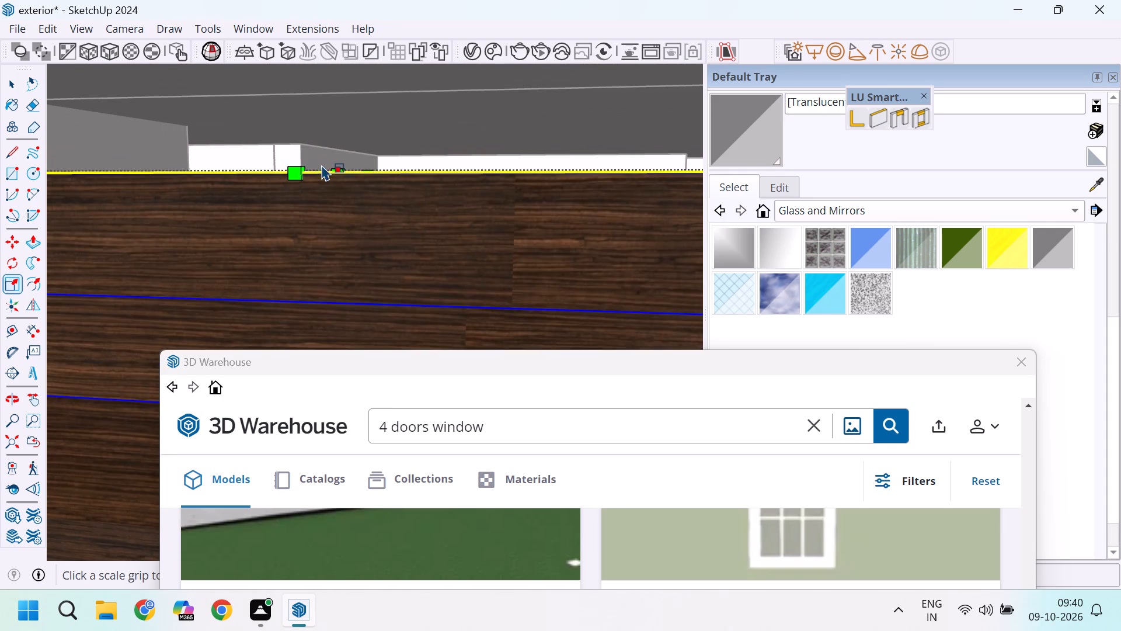
{"action": "middle_click_drag", "start_coordinate": [332, 176], "coordinate": [331, 197]}
{"action": "left_click", "coordinate": [337, 161]}
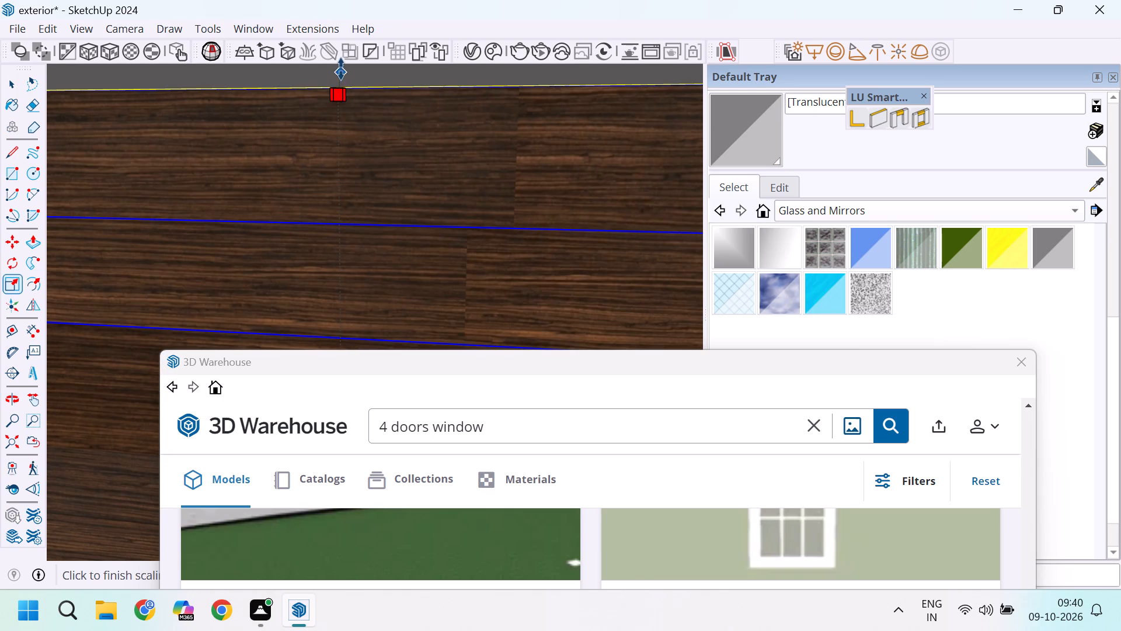
{"action": "left_click", "coordinate": [333, 89]}
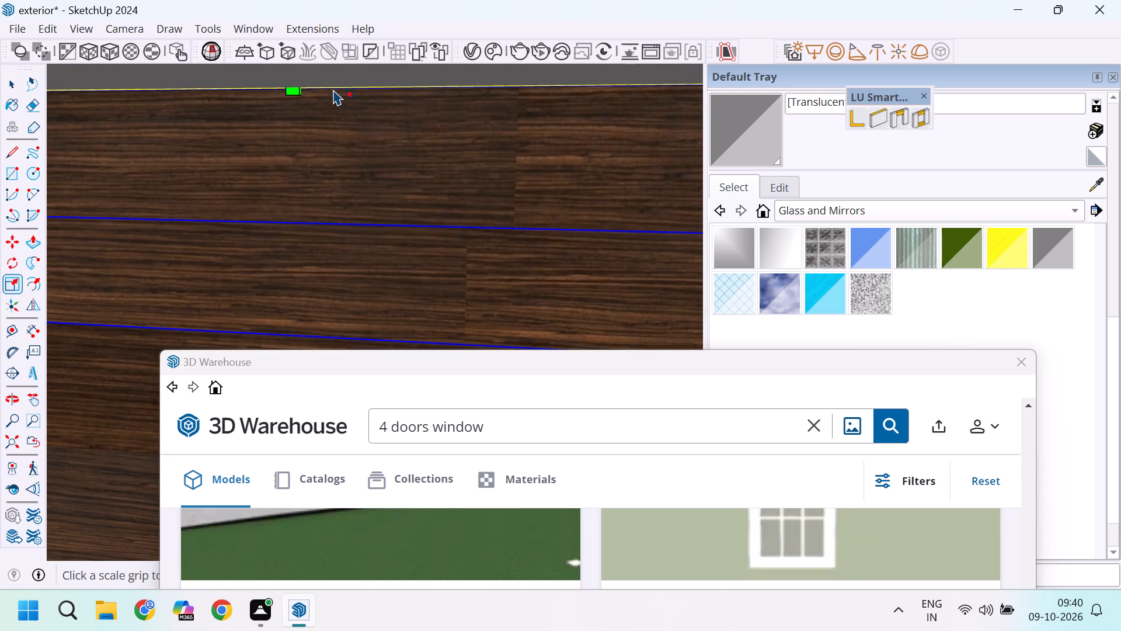
{"action": "scroll", "coordinate": [334, 89], "scroll_direction": "down", "scroll_amount": 20}
{"action": "scroll", "coordinate": [334, 89], "scroll_direction": "down", "scroll_amount": 20}
{"action": "key", "text": "space"}
{"action": "key", "text": "space"}
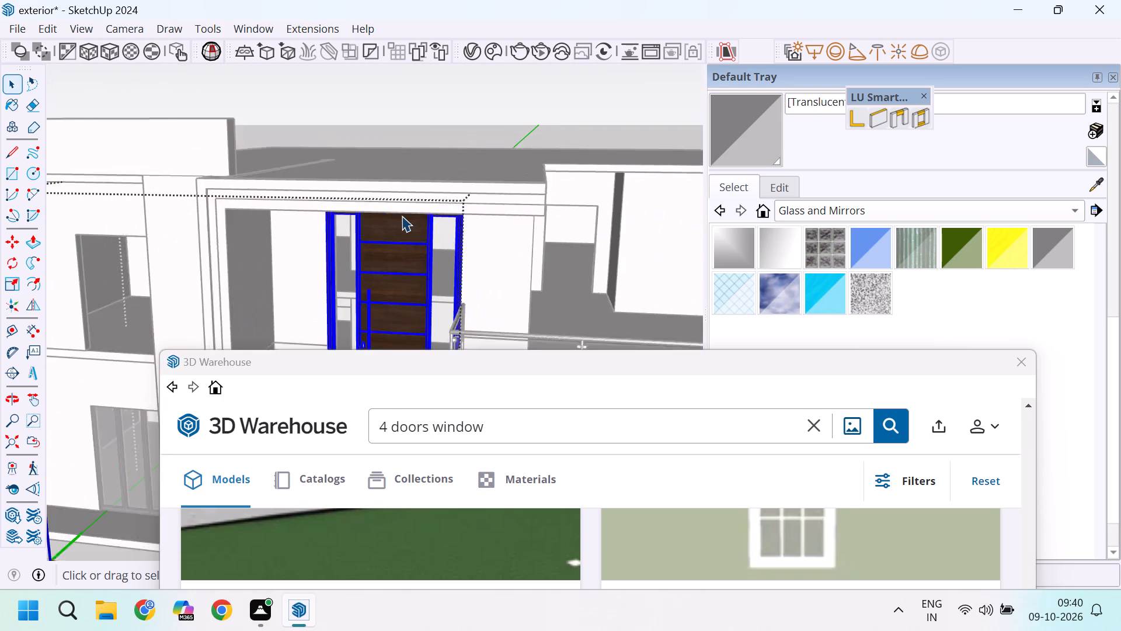
{"action": "left_click", "coordinate": [603, 126]}
Examine the resized entrance door from its top to its base, along with the neighbouring balcony and front façade.
{"action": "scroll", "coordinate": [475, 188], "scroll_direction": "down", "scroll_amount": 4}
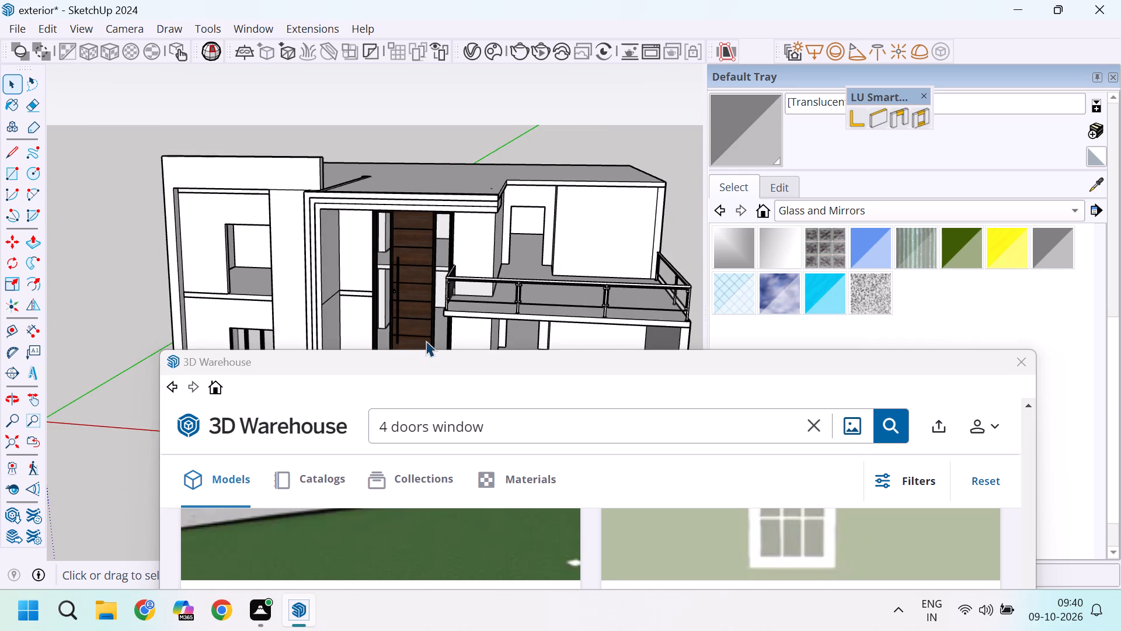
{"action": "middle_click_drag", "start_coordinate": [423, 341], "coordinate": [489, 317]}
{"action": "scroll", "coordinate": [478, 213], "scroll_direction": "down", "scroll_amount": 5}
{"action": "scroll", "coordinate": [470, 232], "scroll_direction": "up", "scroll_amount": 10}
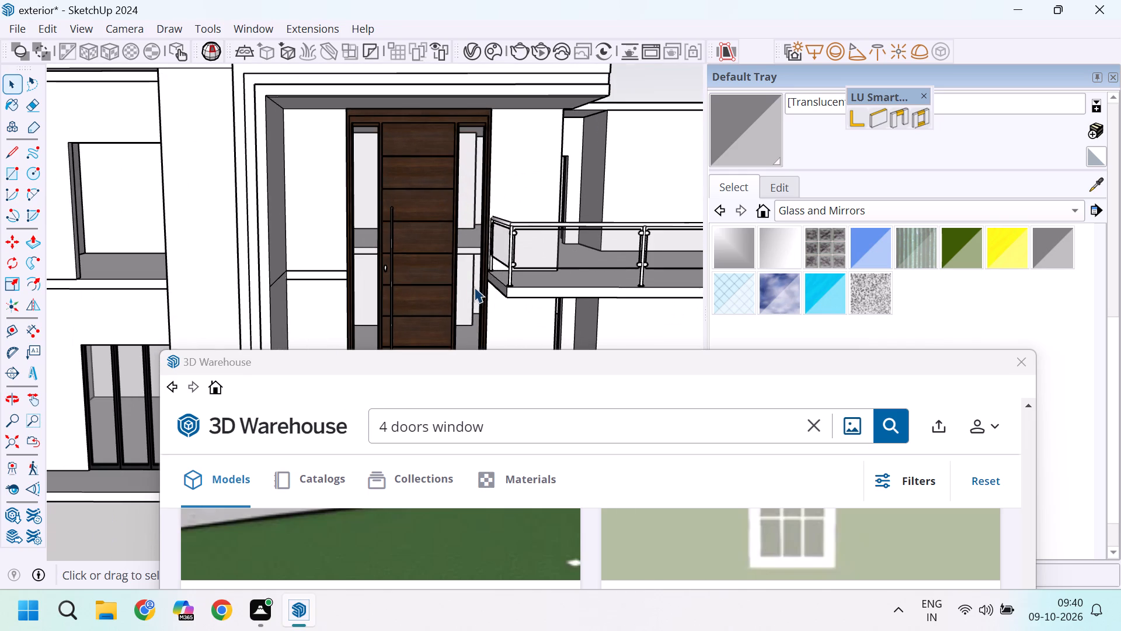
{"action": "middle_click_drag", "start_coordinate": [474, 286], "coordinate": [496, 294]}
{"action": "scroll", "coordinate": [516, 216], "scroll_direction": "down", "scroll_amount": 5}
{"action": "scroll", "coordinate": [521, 246], "scroll_direction": "up", "scroll_amount": 10}
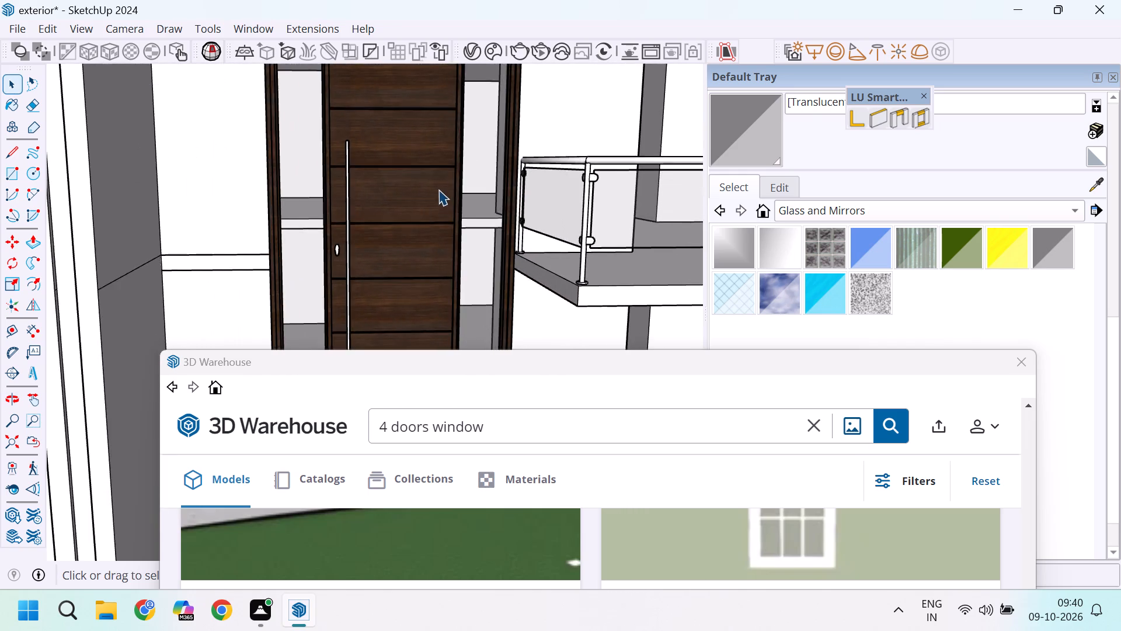
{"action": "scroll", "coordinate": [438, 189], "scroll_direction": "down", "scroll_amount": 10}
{"action": "scroll", "coordinate": [394, 233], "scroll_direction": "down", "scroll_amount": 5}
{"action": "middle_click_drag", "start_coordinate": [436, 277], "coordinate": [416, 293]}
{"action": "scroll", "coordinate": [439, 315], "scroll_direction": "up", "scroll_amount": 5}
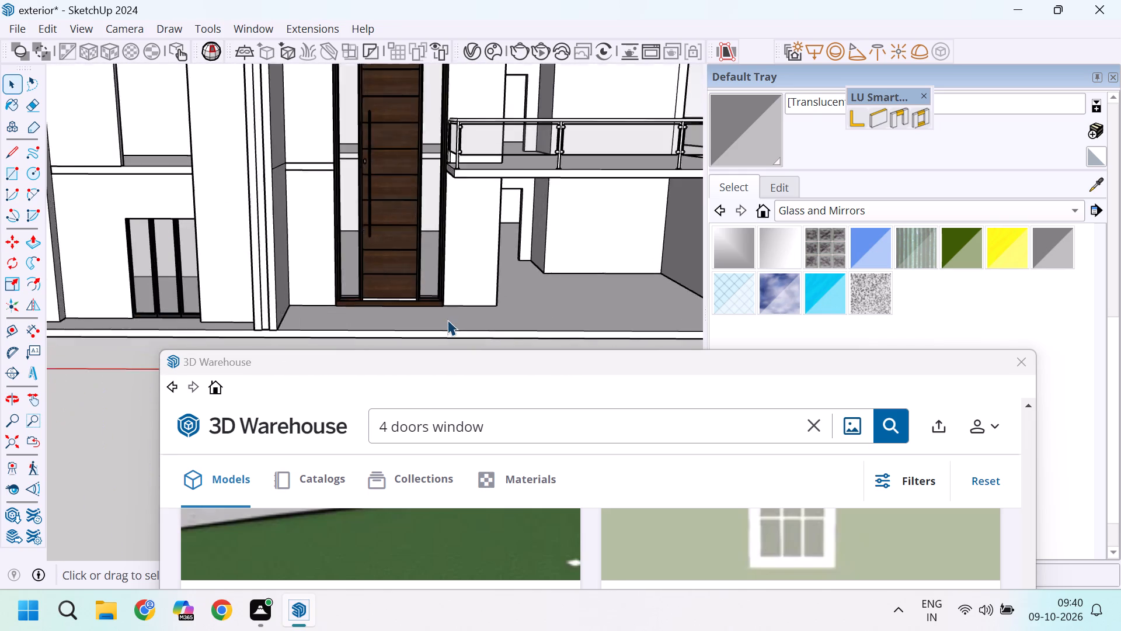
With back edges shown, scale the wooden entrance door's height down from its top, leaving an opening between the frame and the soffit.
{"action": "scroll", "coordinate": [447, 320], "scroll_direction": "up", "scroll_amount": 7}
{"action": "middle_click_drag", "start_coordinate": [413, 239], "coordinate": [457, 324]}
{"action": "scroll", "coordinate": [384, 202], "scroll_direction": "down", "scroll_amount": 11}
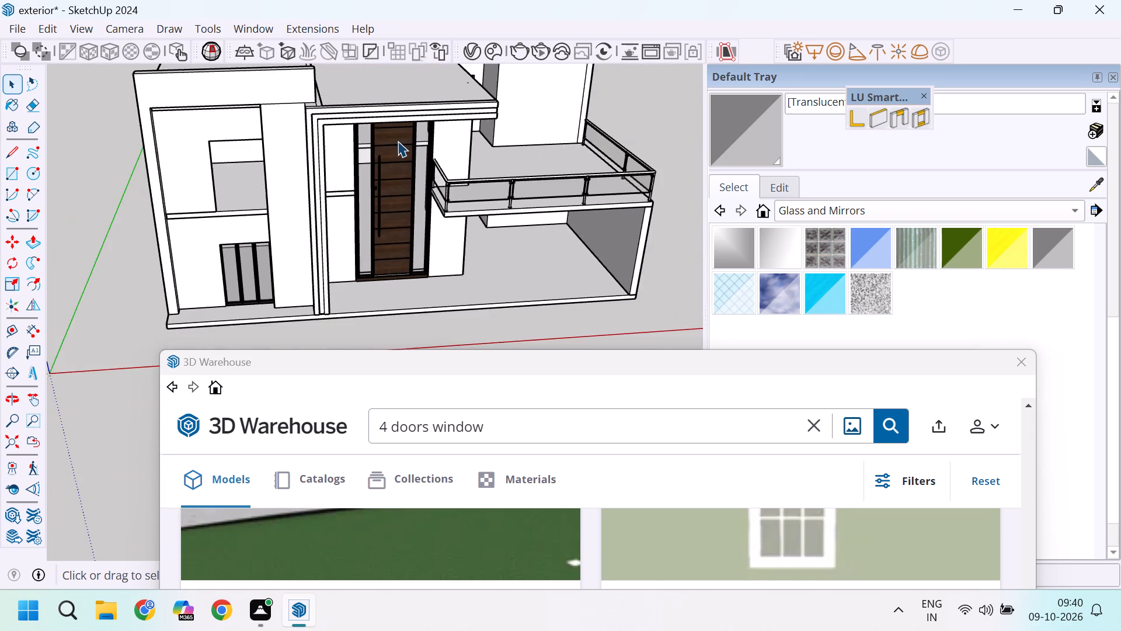
{"action": "scroll", "coordinate": [398, 141], "scroll_direction": "up", "scroll_amount": 3}
{"action": "middle_click_drag", "start_coordinate": [433, 135], "coordinate": [380, 96]}
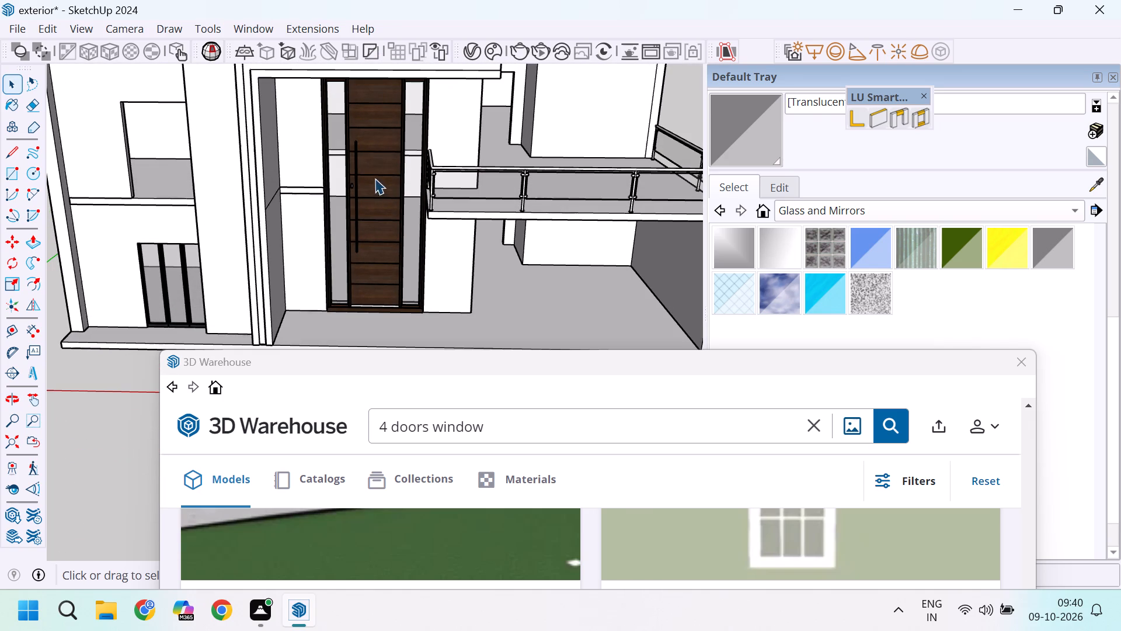
{"action": "scroll", "coordinate": [375, 187], "scroll_direction": "down", "scroll_amount": 3}
{"action": "scroll", "coordinate": [388, 145], "scroll_direction": "up", "scroll_amount": 4}
{"action": "left_click", "coordinate": [376, 138]}
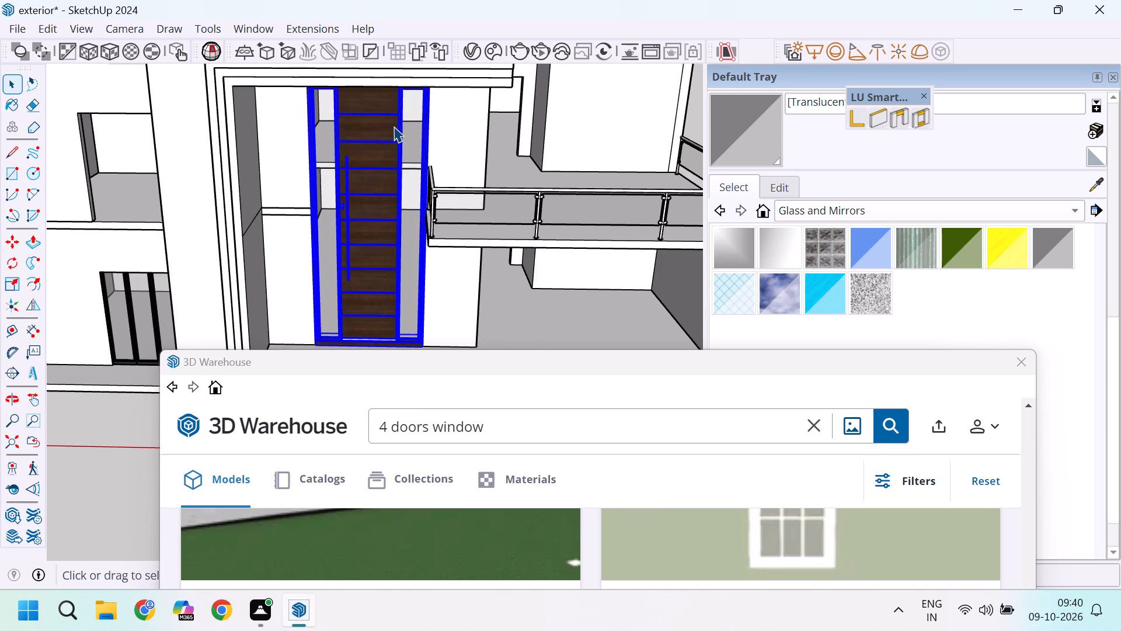
{"action": "scroll", "coordinate": [394, 126], "scroll_direction": "up", "scroll_amount": 5}
{"action": "scroll", "coordinate": [357, 182], "scroll_direction": "down", "scroll_amount": 9}
{"action": "middle_click_drag", "start_coordinate": [374, 151], "coordinate": [352, 92]}
{"action": "scroll", "coordinate": [349, 96], "scroll_direction": "up", "scroll_amount": 14}
{"action": "key", "text": "s"}
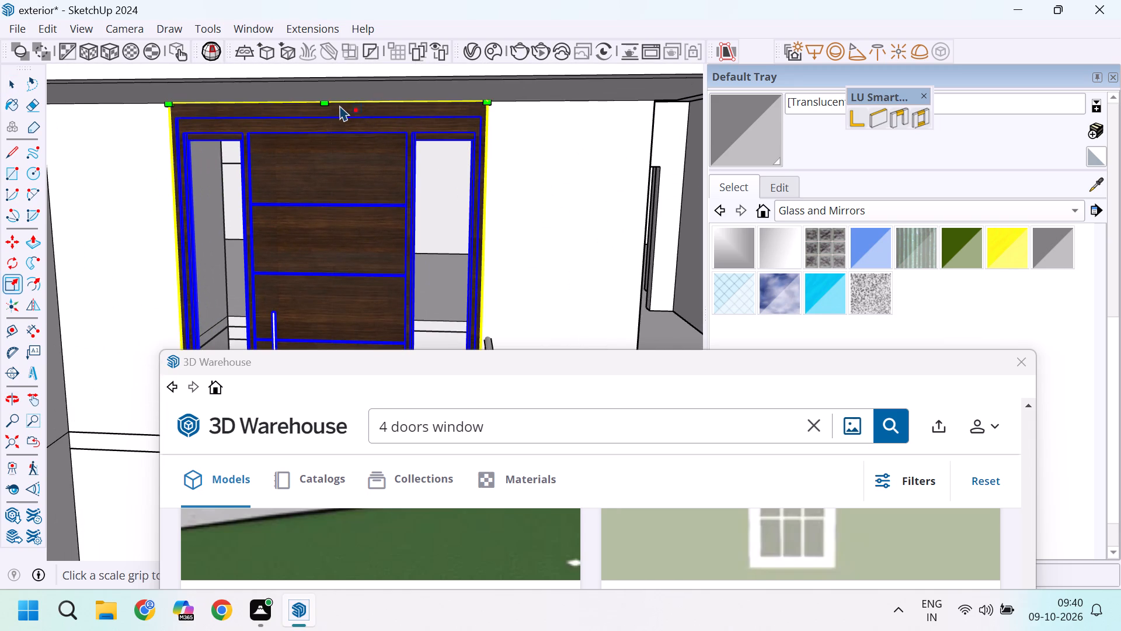
{"action": "scroll", "coordinate": [332, 106], "scroll_direction": "up", "scroll_amount": 5}
{"action": "key", "text": "k"}
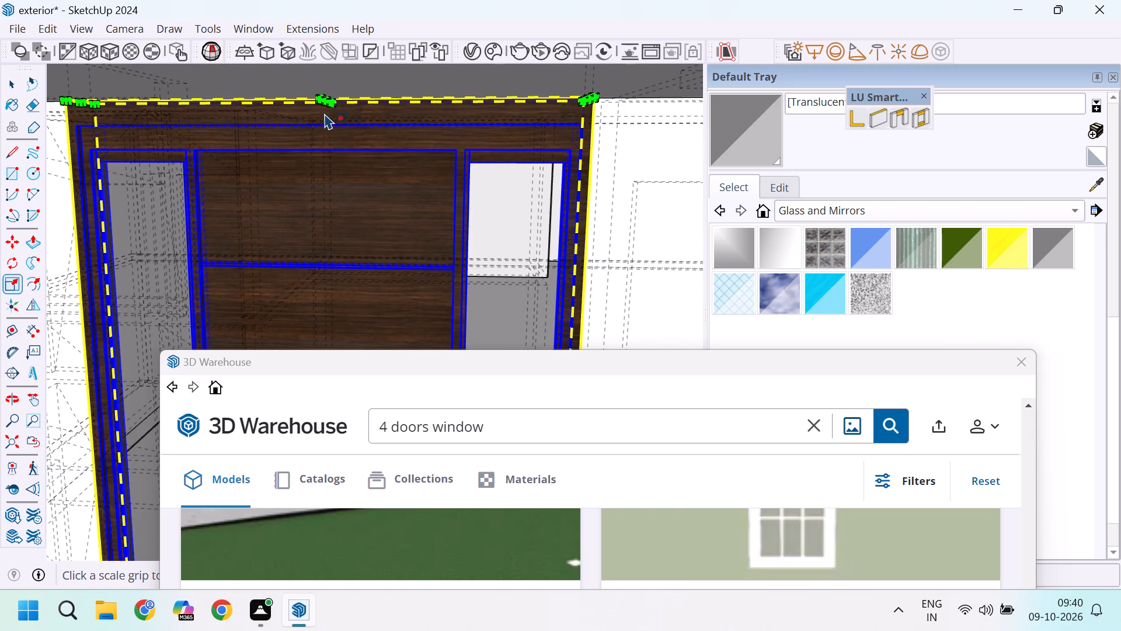
{"action": "middle_click_drag", "start_coordinate": [316, 95], "coordinate": [323, 179]}
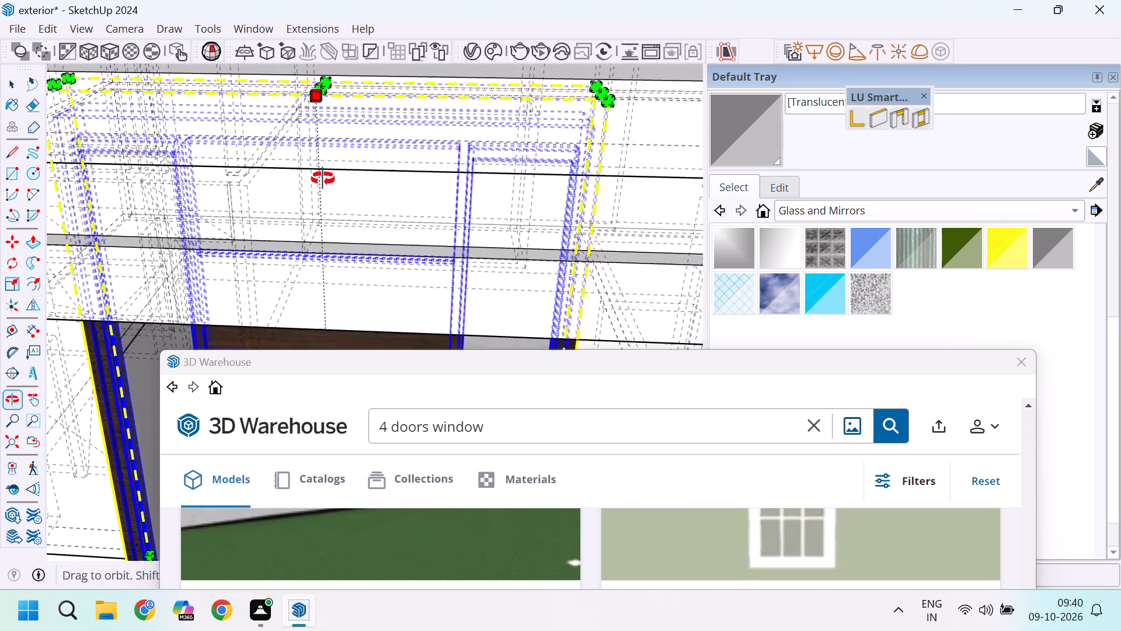
{"action": "middle_click_drag", "start_coordinate": [323, 179], "coordinate": [323, 179]}
{"action": "scroll", "coordinate": [336, 106], "scroll_direction": "up", "scroll_amount": 8}
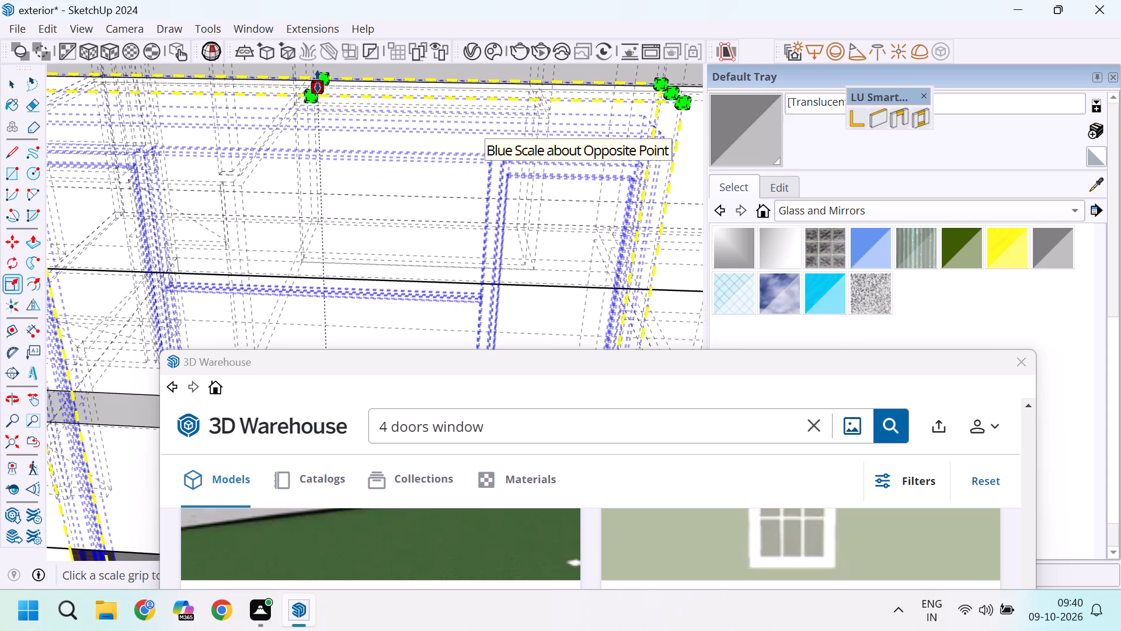
{"action": "left_click", "coordinate": [318, 81]}
{"action": "scroll", "coordinate": [325, 187], "scroll_direction": "down", "scroll_amount": 7}
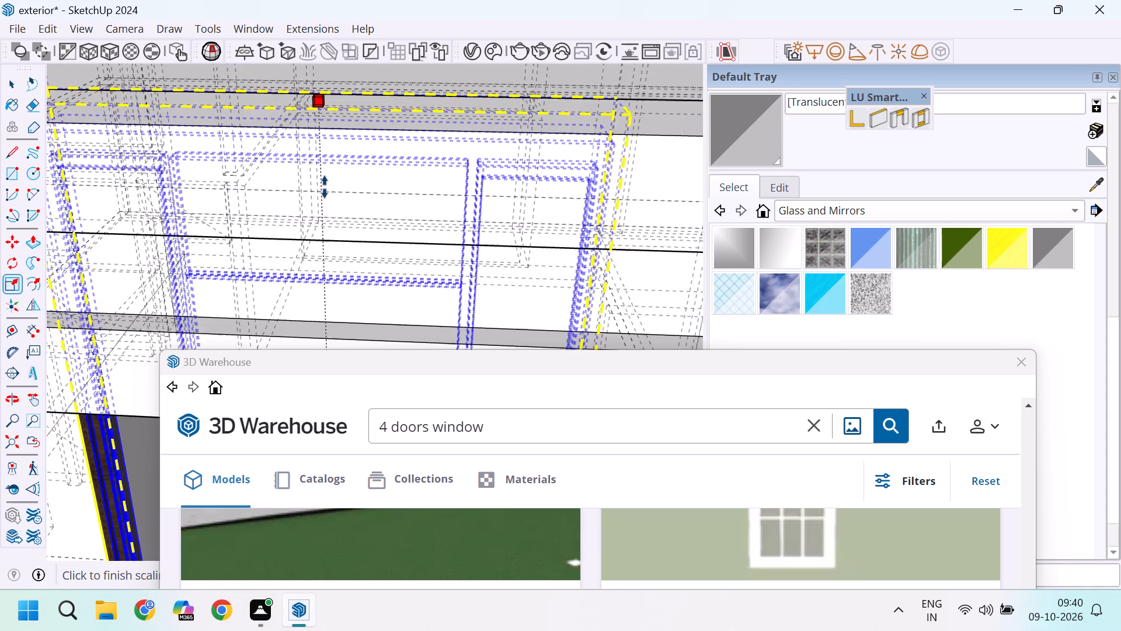
{"action": "scroll", "coordinate": [325, 187], "scroll_direction": "down", "scroll_amount": 18}
{"action": "scroll", "coordinate": [330, 289], "scroll_direction": "down", "scroll_amount": 6}
{"action": "middle_click_drag", "start_coordinate": [328, 304], "coordinate": [327, 304]}
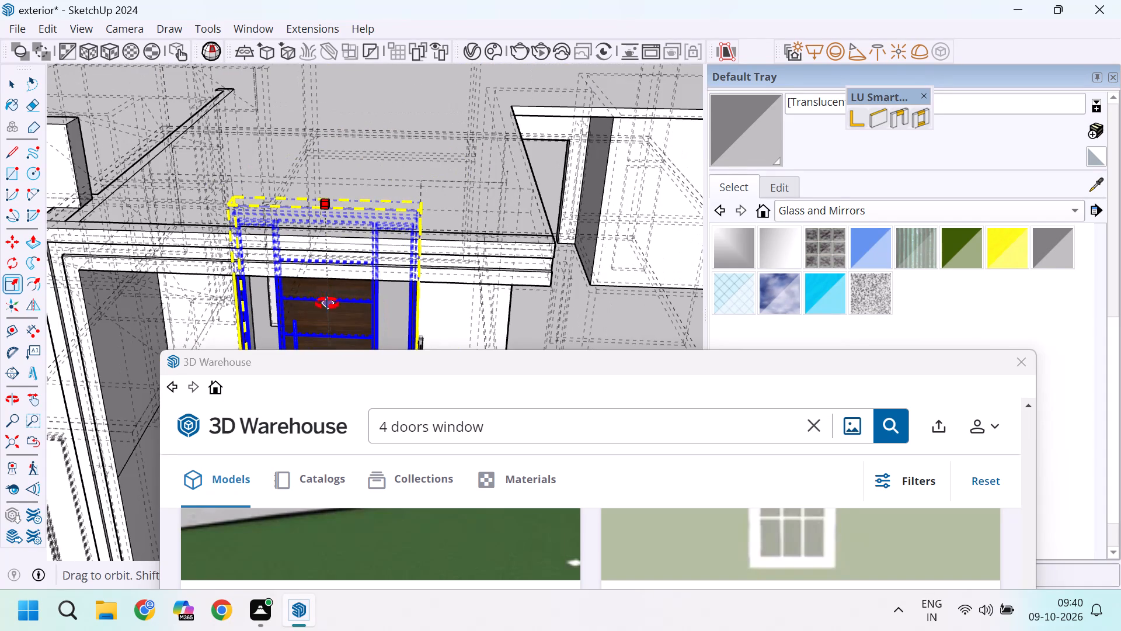
{"action": "middle_click_drag", "start_coordinate": [327, 304], "coordinate": [321, 177]}
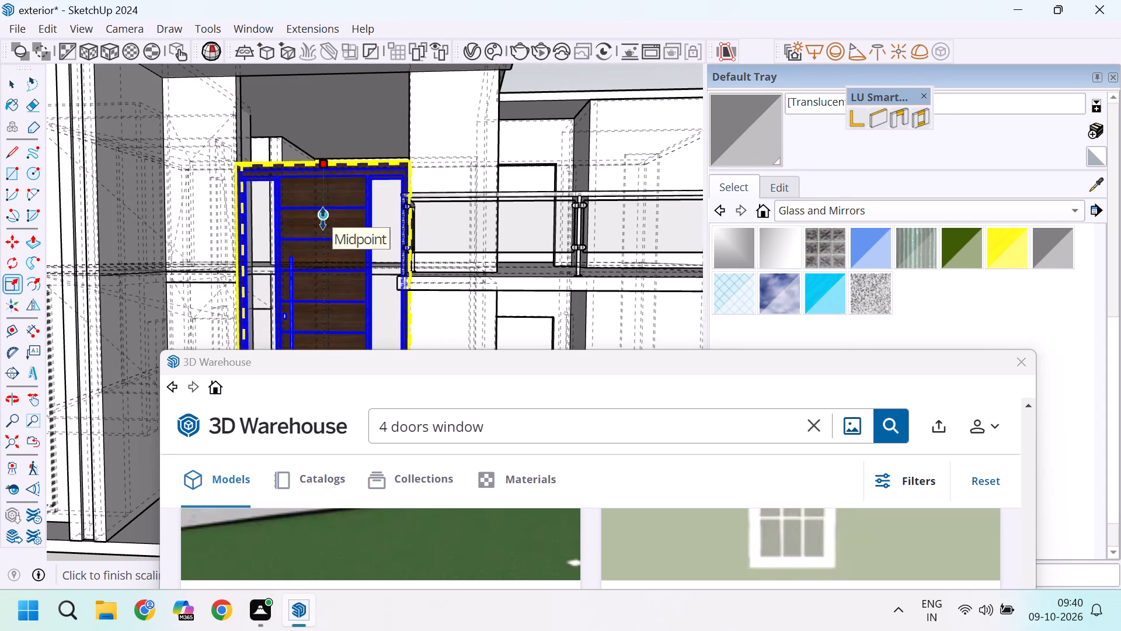
{"action": "scroll", "coordinate": [322, 149], "scroll_direction": "down", "scroll_amount": 2}
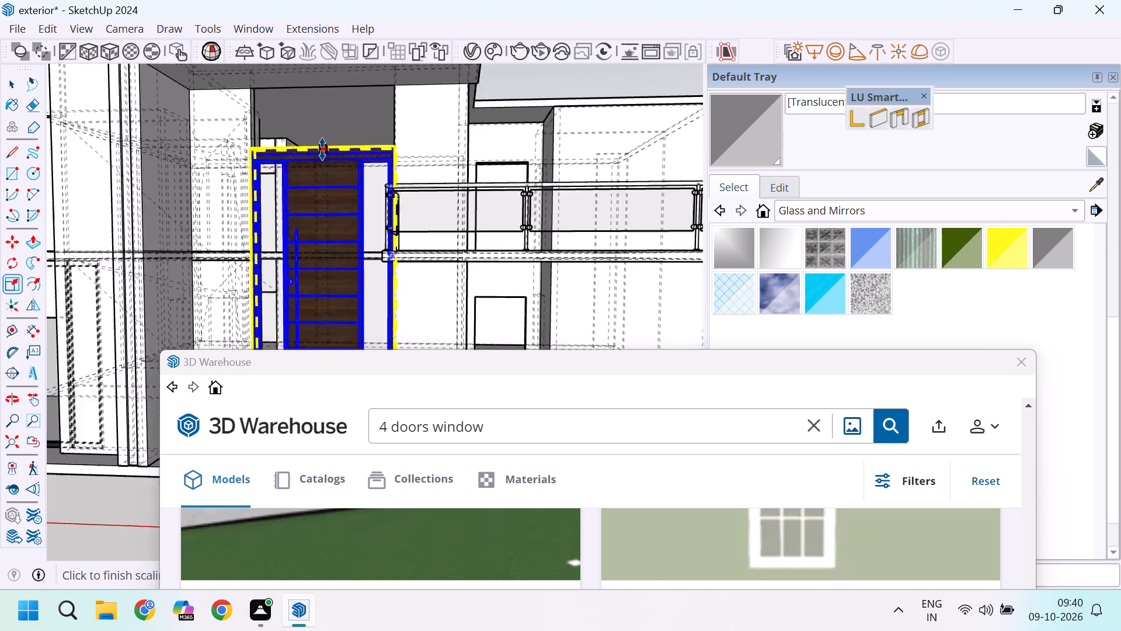
{"action": "scroll", "coordinate": [322, 149], "scroll_direction": "down", "scroll_amount": 2}
{"action": "scroll", "coordinate": [316, 136], "scroll_direction": "up", "scroll_amount": 4}
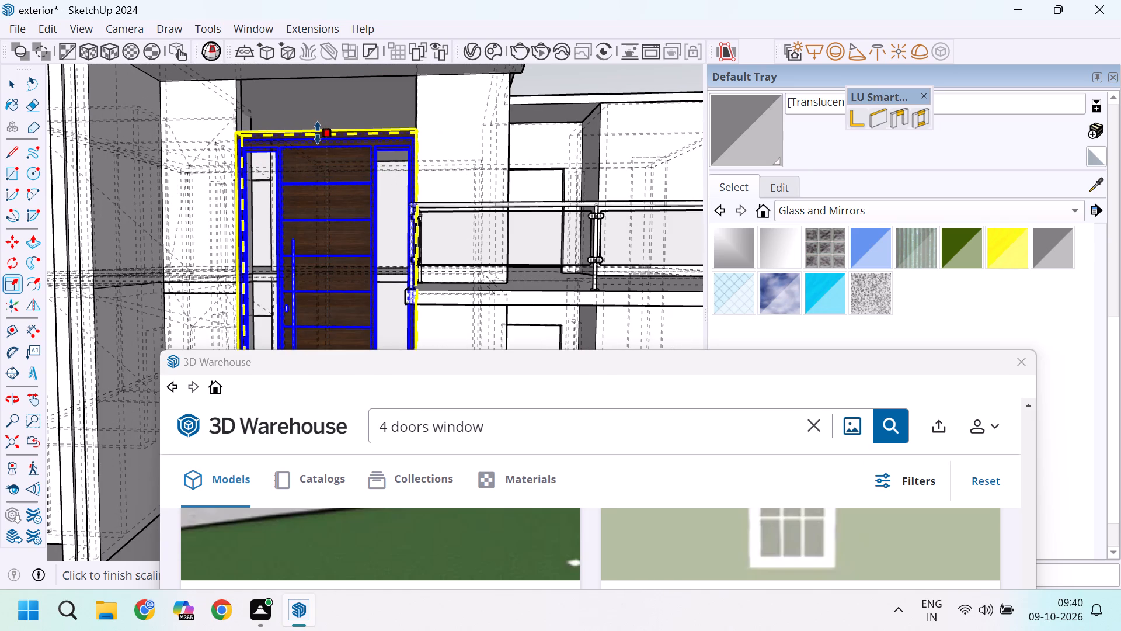
{"action": "scroll", "coordinate": [318, 133], "scroll_direction": "up", "scroll_amount": 4}
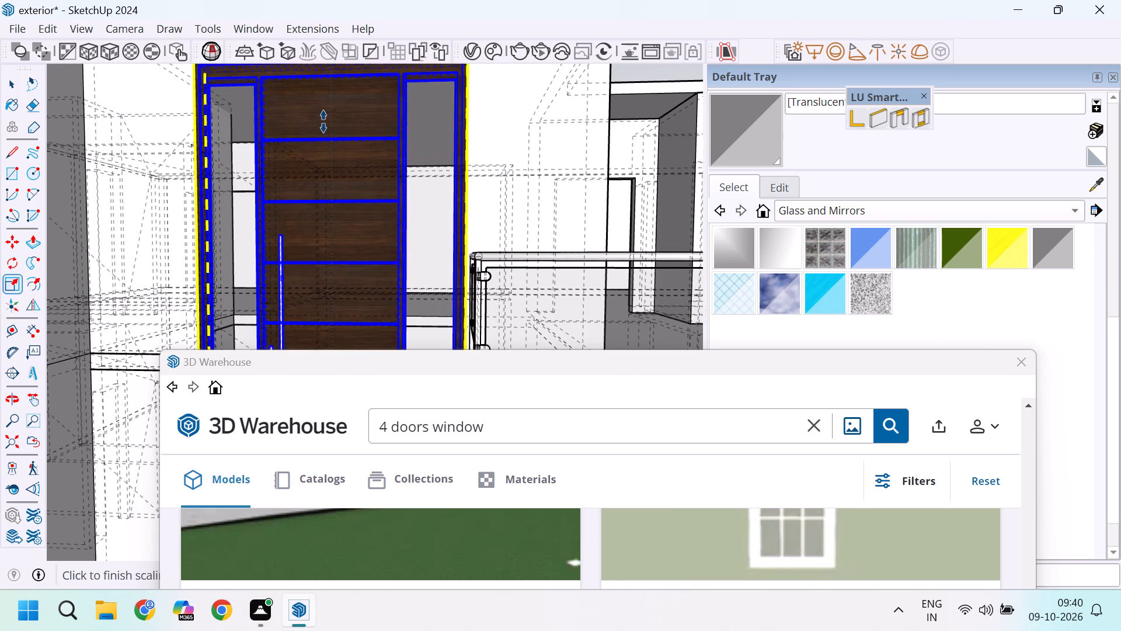
{"action": "left_click", "coordinate": [323, 130]}
{"action": "scroll", "coordinate": [327, 144], "scroll_direction": "down", "scroll_amount": 11}
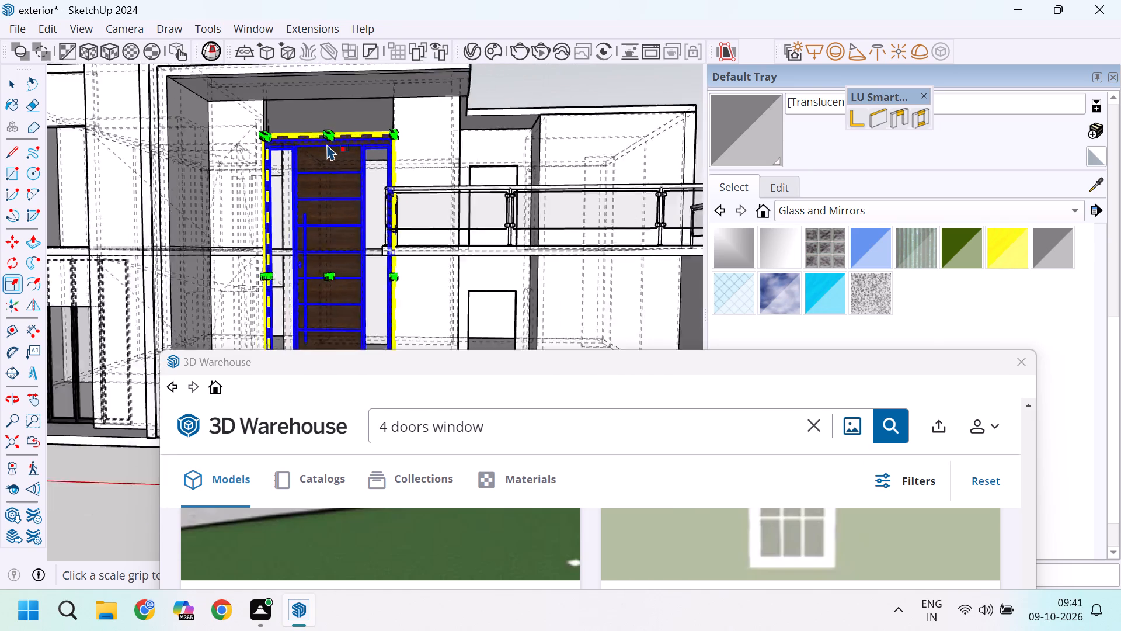
{"action": "scroll", "coordinate": [327, 144], "scroll_direction": "down", "scroll_amount": 2}
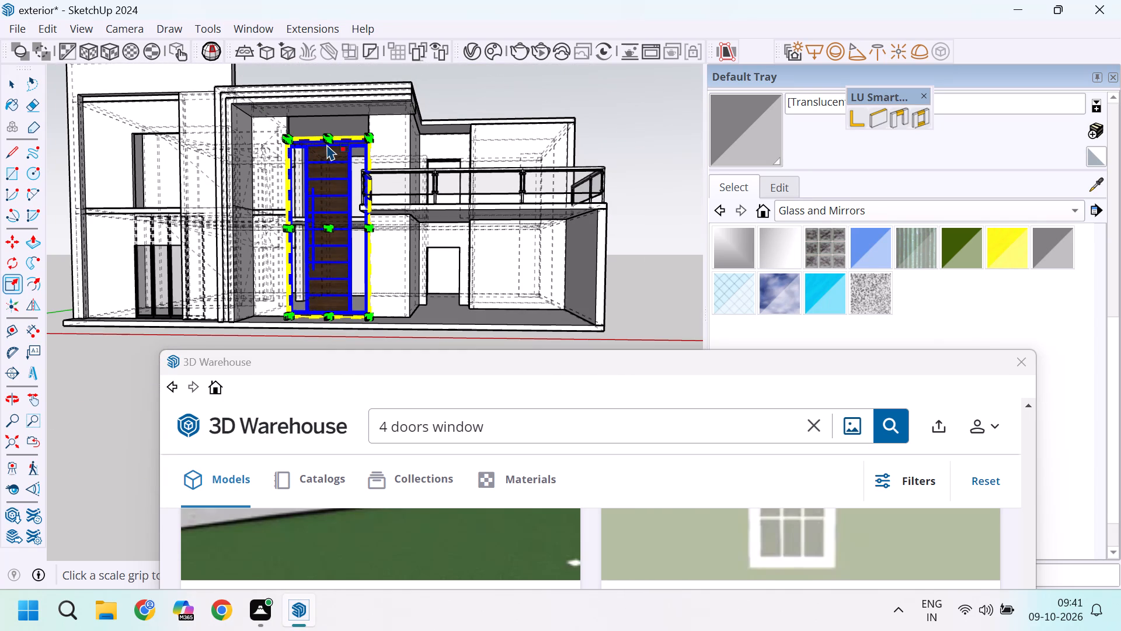
{"action": "key", "text": "space"}
{"action": "scroll", "coordinate": [339, 165], "scroll_direction": "down", "scroll_amount": 6}
{"action": "left_click", "coordinate": [464, 111]}
Hide the back edges around the opening above the entrance door.
{"action": "scroll", "coordinate": [338, 157], "scroll_direction": "up", "scroll_amount": 3}
{"action": "middle_click_drag", "start_coordinate": [329, 158], "coordinate": [348, 207]}
{"action": "scroll", "coordinate": [346, 207], "scroll_direction": "up", "scroll_amount": 6}
{"action": "scroll", "coordinate": [316, 121], "scroll_direction": "up", "scroll_amount": 5}
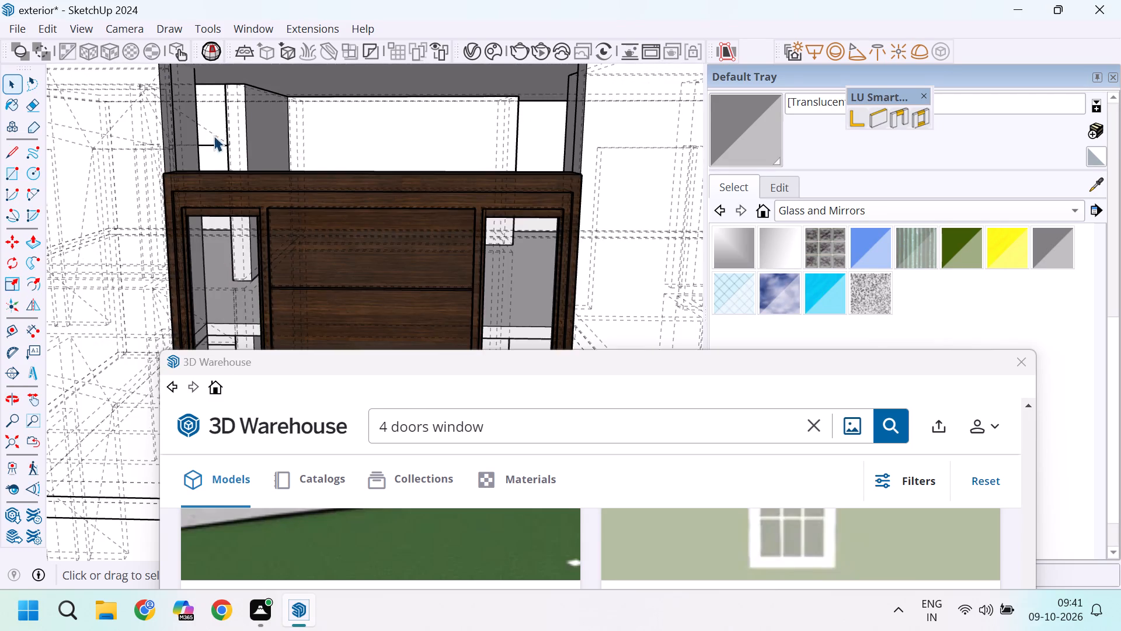
{"action": "scroll", "coordinate": [228, 148], "scroll_direction": "down", "scroll_amount": 6}
{"action": "key", "text": "k"}
{"action": "scroll", "coordinate": [238, 129], "scroll_direction": "up", "scroll_amount": 4}
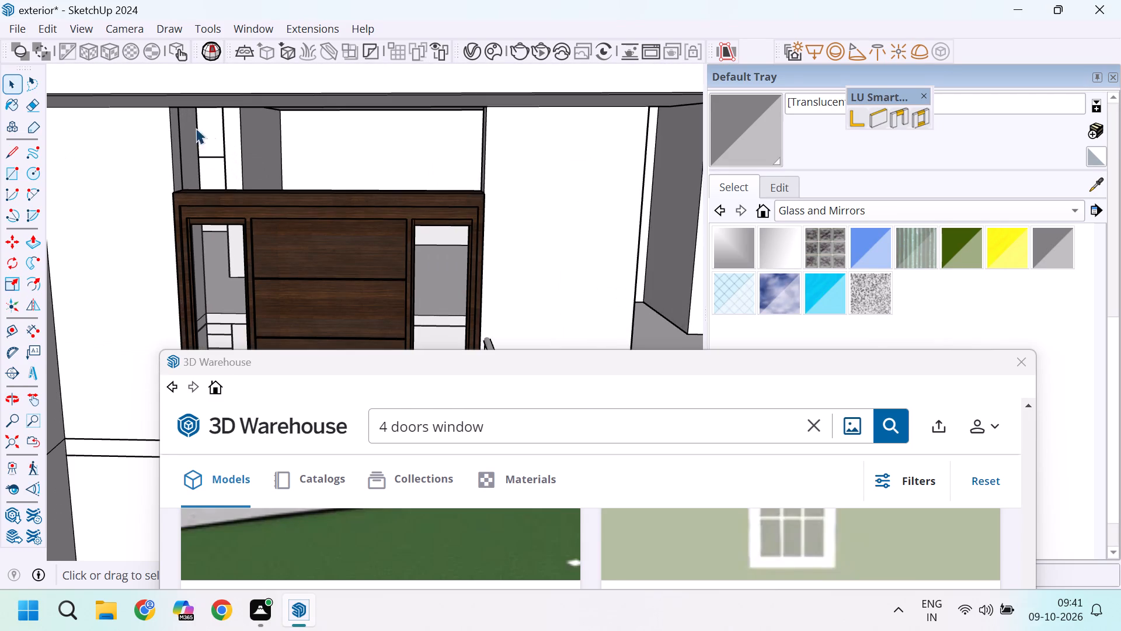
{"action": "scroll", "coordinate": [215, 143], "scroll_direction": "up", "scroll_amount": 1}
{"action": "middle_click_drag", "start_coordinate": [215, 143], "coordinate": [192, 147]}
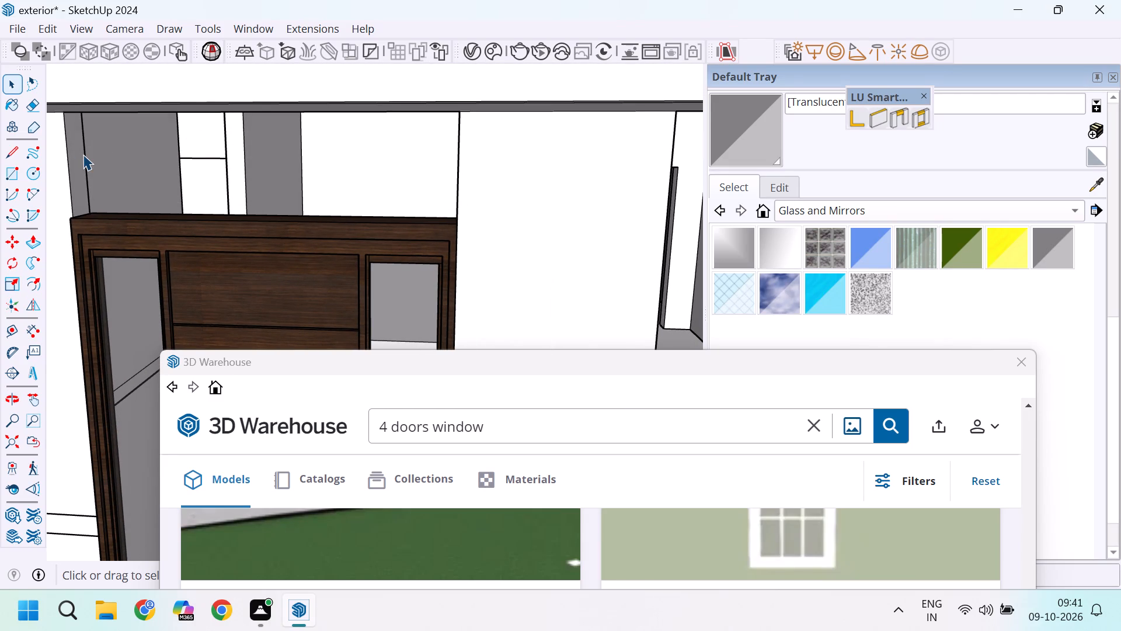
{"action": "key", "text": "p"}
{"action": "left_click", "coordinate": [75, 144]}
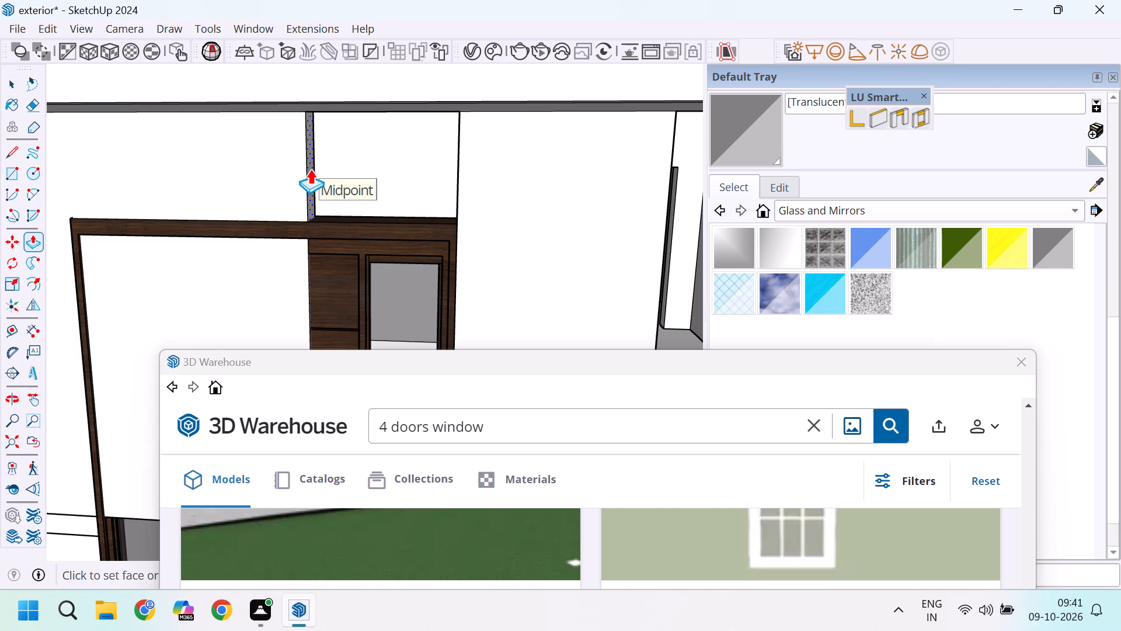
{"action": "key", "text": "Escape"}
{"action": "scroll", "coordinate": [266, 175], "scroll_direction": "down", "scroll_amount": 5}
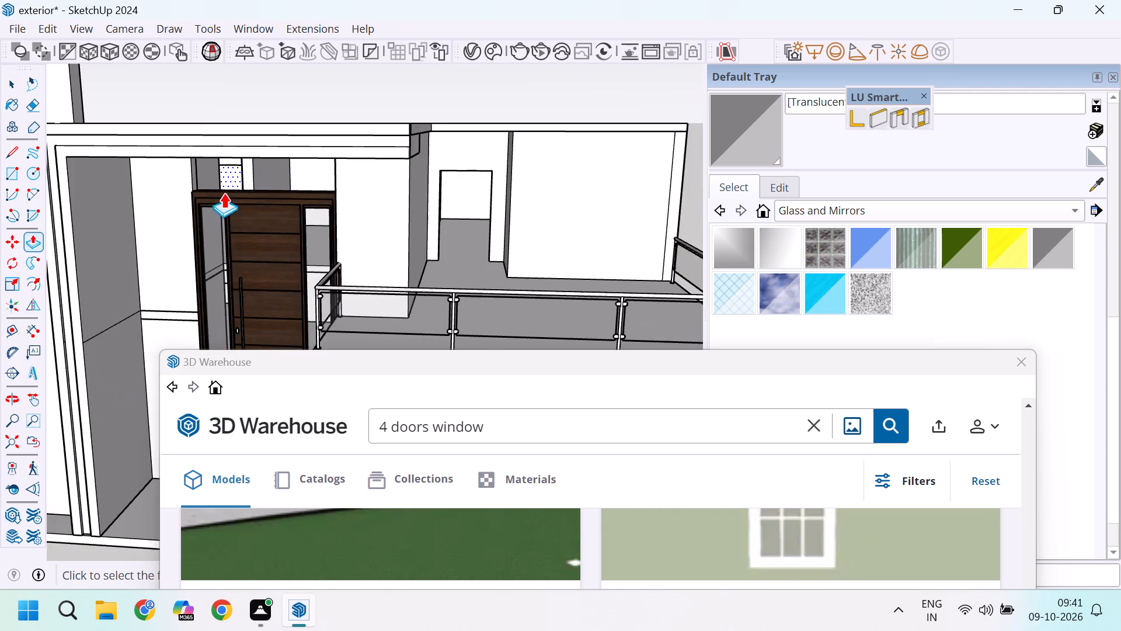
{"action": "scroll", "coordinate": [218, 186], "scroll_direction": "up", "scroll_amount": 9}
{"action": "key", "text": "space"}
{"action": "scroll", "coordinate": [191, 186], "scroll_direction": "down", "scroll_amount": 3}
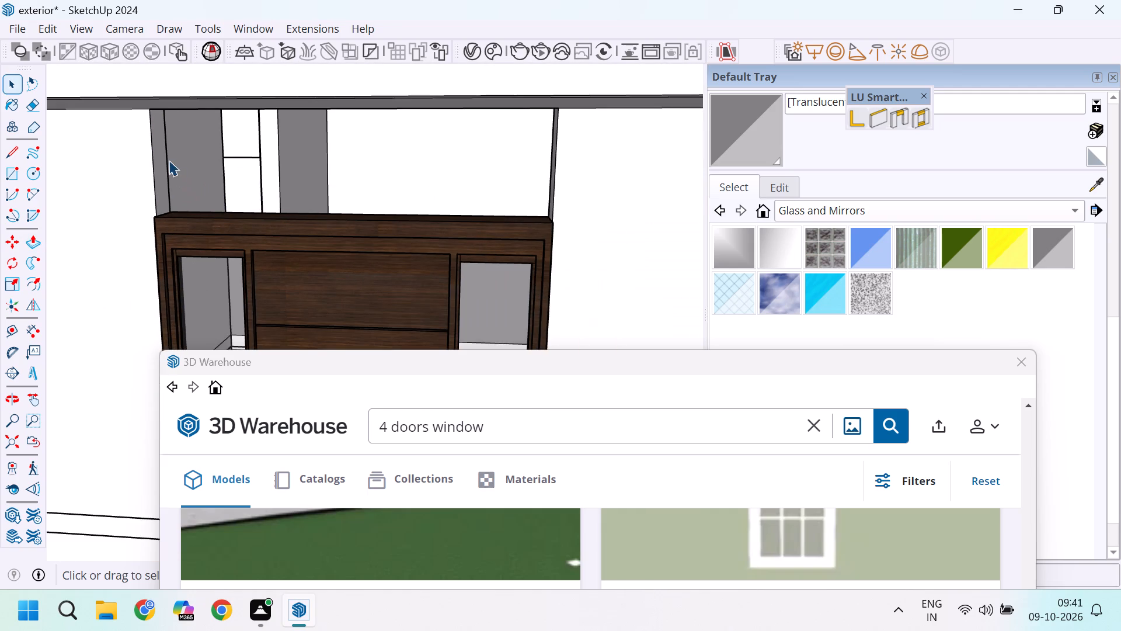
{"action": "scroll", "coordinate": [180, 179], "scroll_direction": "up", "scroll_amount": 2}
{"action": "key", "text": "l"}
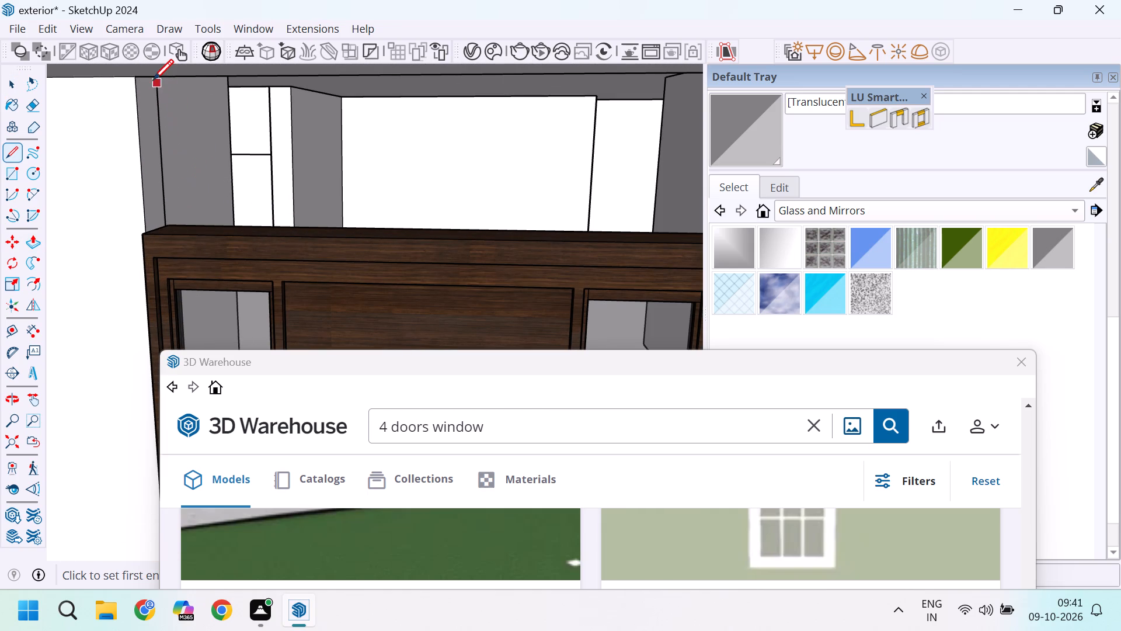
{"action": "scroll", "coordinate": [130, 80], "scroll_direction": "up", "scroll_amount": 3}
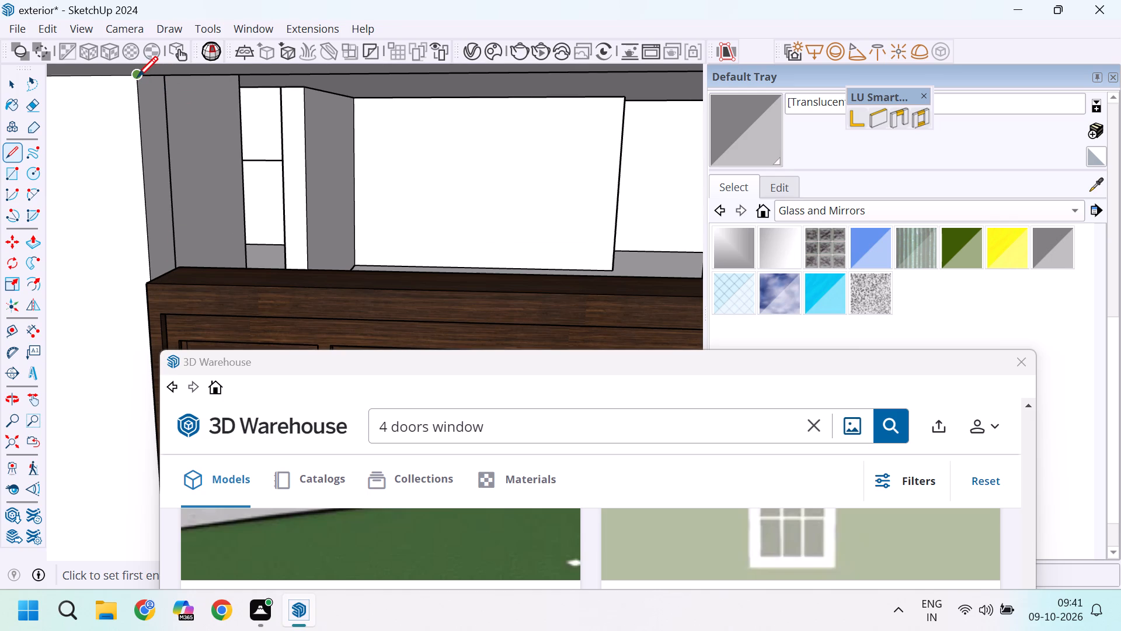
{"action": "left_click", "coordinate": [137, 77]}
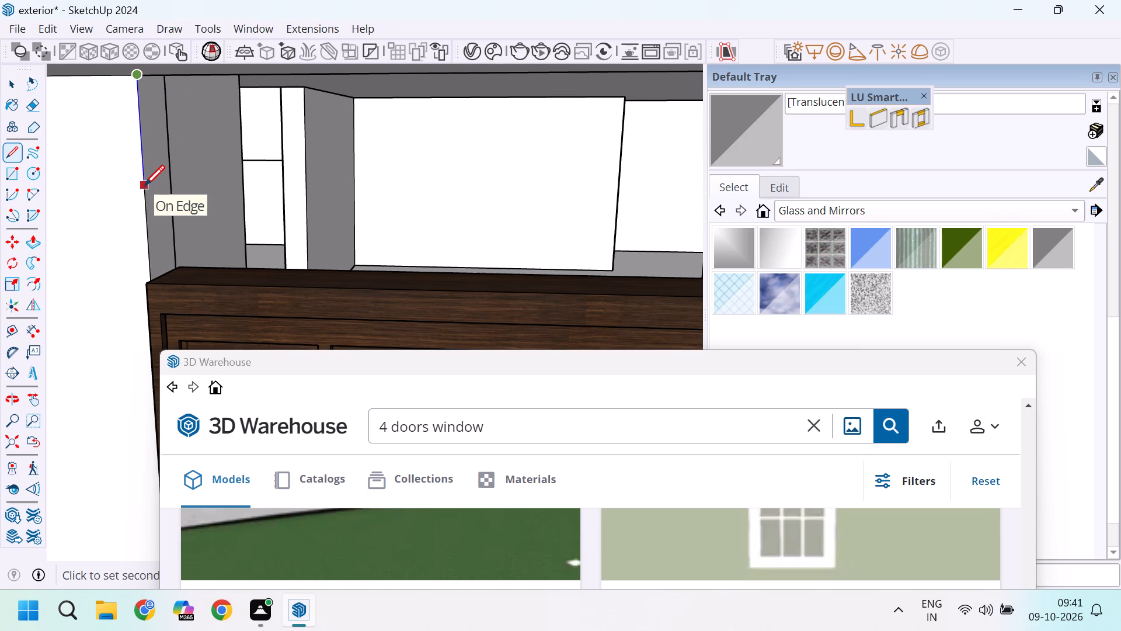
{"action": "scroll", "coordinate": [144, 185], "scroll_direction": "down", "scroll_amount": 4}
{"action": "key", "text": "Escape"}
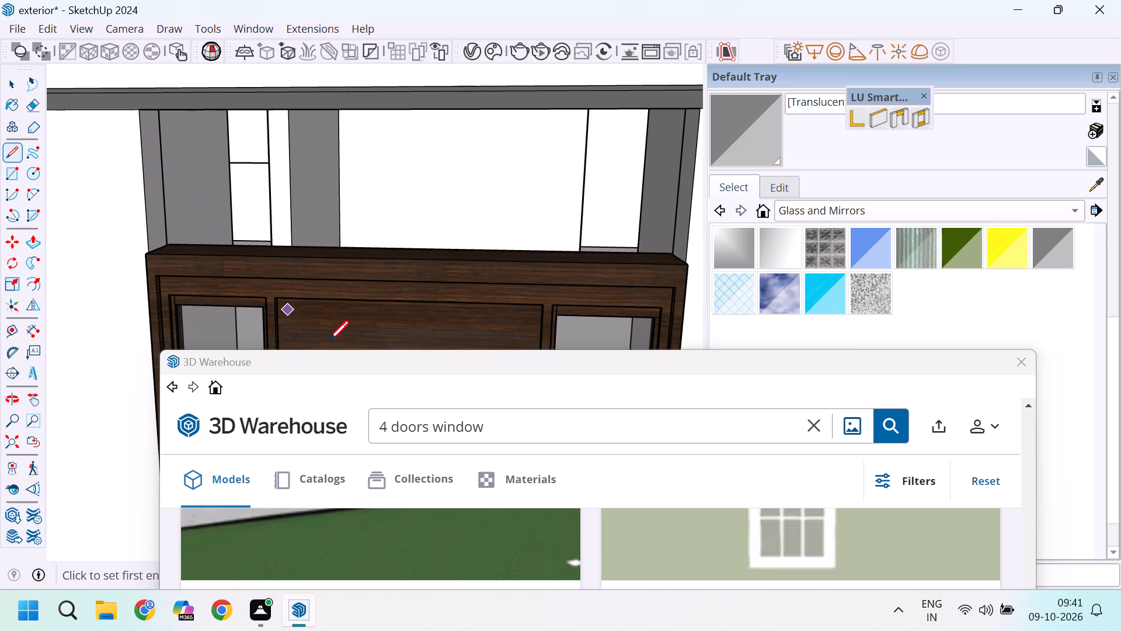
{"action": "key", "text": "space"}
Move the 3D Warehouse window aside.
{"action": "left_click_drag", "start_coordinate": [441, 368], "coordinate": [82, 265]}
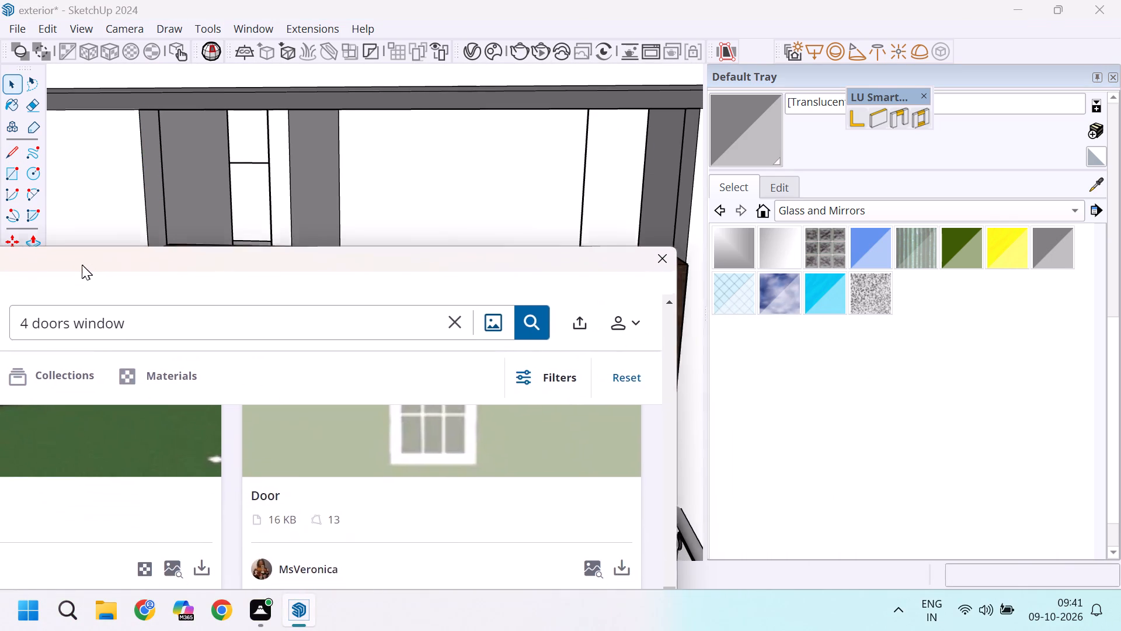
{"action": "left_click_drag", "start_coordinate": [82, 265], "coordinate": [166, 333]}
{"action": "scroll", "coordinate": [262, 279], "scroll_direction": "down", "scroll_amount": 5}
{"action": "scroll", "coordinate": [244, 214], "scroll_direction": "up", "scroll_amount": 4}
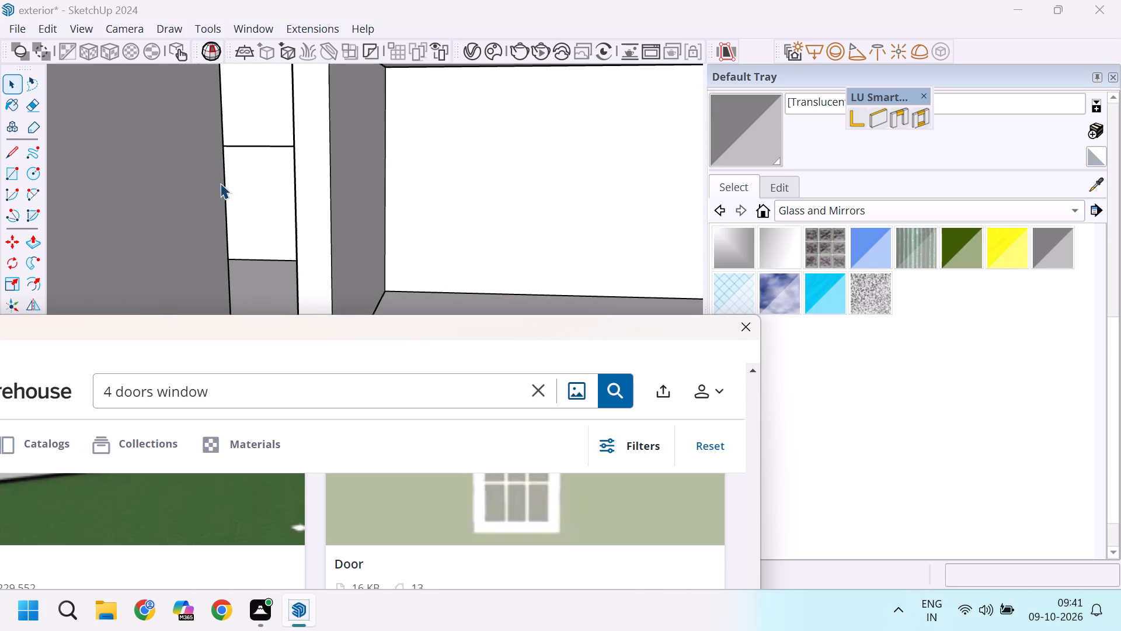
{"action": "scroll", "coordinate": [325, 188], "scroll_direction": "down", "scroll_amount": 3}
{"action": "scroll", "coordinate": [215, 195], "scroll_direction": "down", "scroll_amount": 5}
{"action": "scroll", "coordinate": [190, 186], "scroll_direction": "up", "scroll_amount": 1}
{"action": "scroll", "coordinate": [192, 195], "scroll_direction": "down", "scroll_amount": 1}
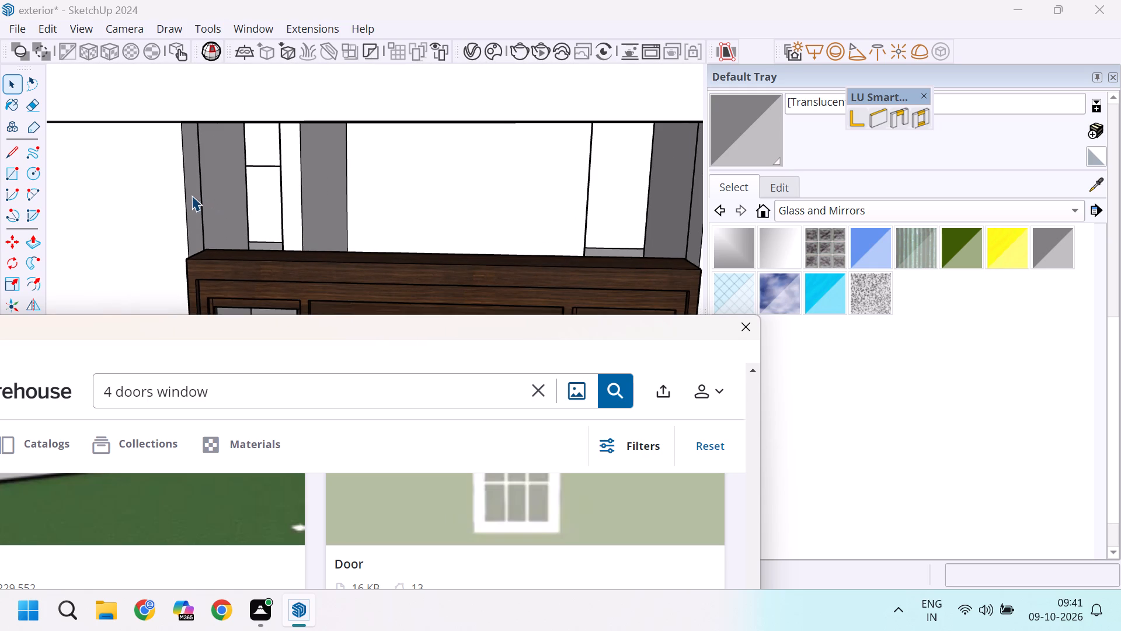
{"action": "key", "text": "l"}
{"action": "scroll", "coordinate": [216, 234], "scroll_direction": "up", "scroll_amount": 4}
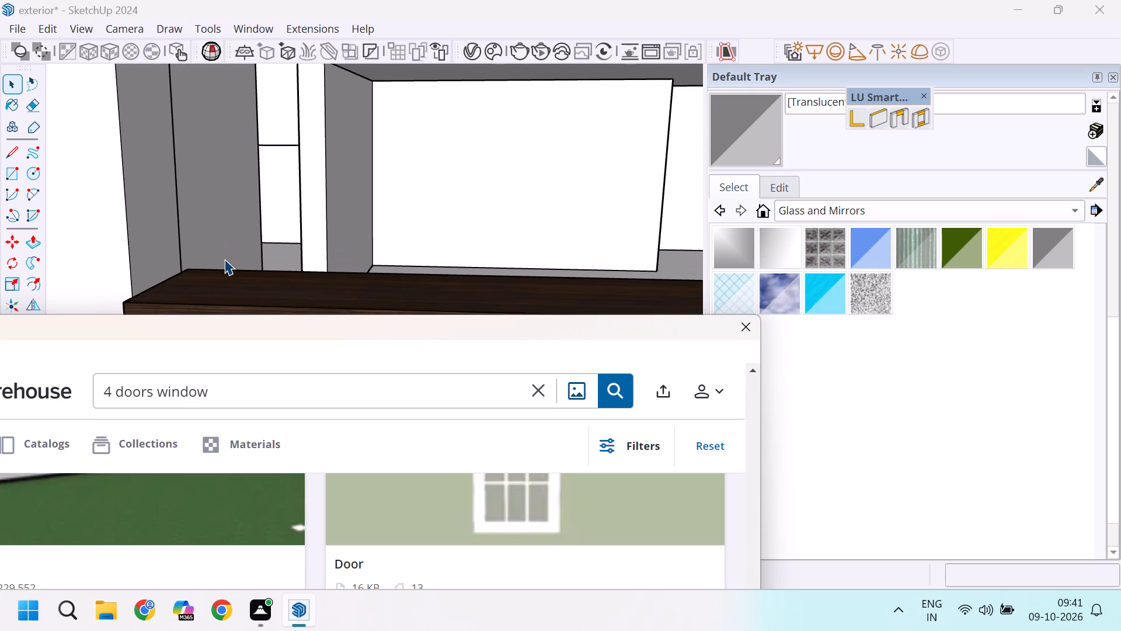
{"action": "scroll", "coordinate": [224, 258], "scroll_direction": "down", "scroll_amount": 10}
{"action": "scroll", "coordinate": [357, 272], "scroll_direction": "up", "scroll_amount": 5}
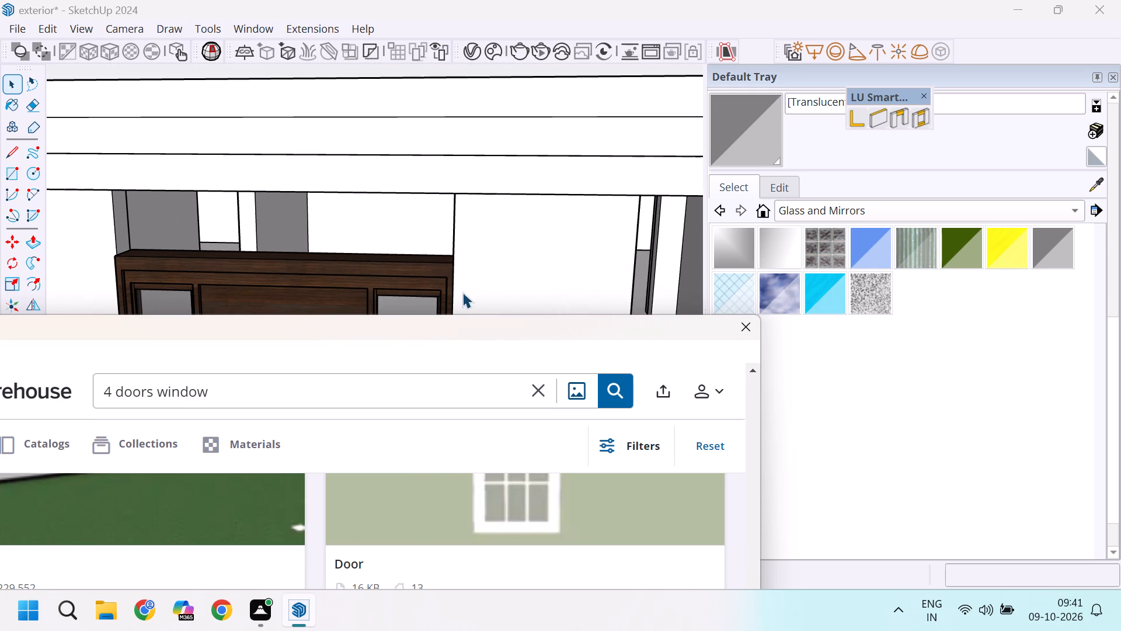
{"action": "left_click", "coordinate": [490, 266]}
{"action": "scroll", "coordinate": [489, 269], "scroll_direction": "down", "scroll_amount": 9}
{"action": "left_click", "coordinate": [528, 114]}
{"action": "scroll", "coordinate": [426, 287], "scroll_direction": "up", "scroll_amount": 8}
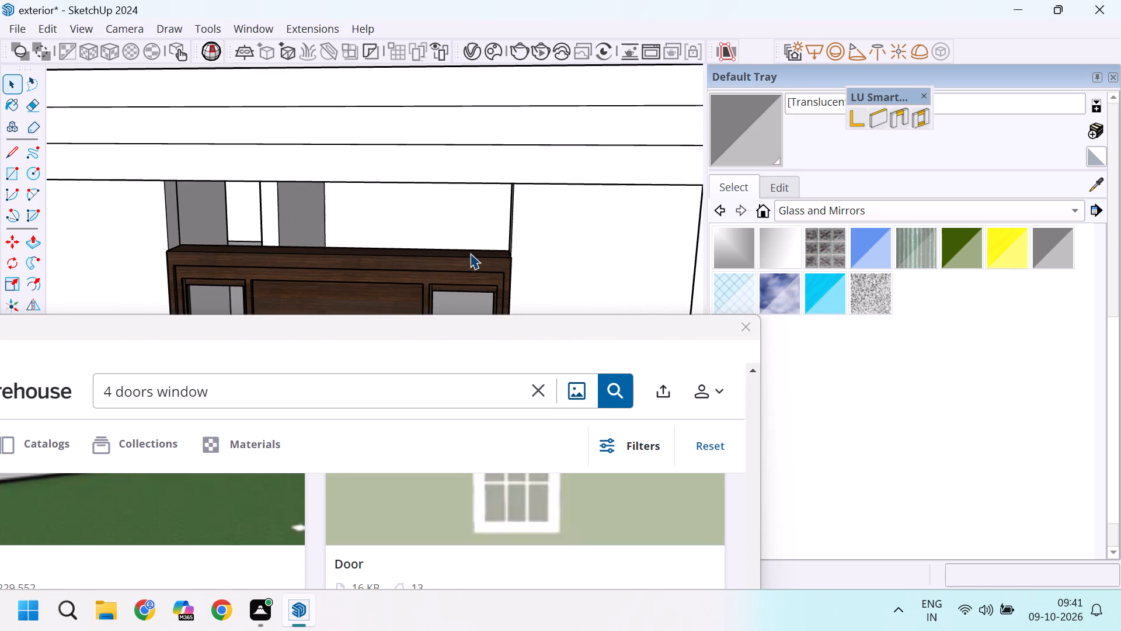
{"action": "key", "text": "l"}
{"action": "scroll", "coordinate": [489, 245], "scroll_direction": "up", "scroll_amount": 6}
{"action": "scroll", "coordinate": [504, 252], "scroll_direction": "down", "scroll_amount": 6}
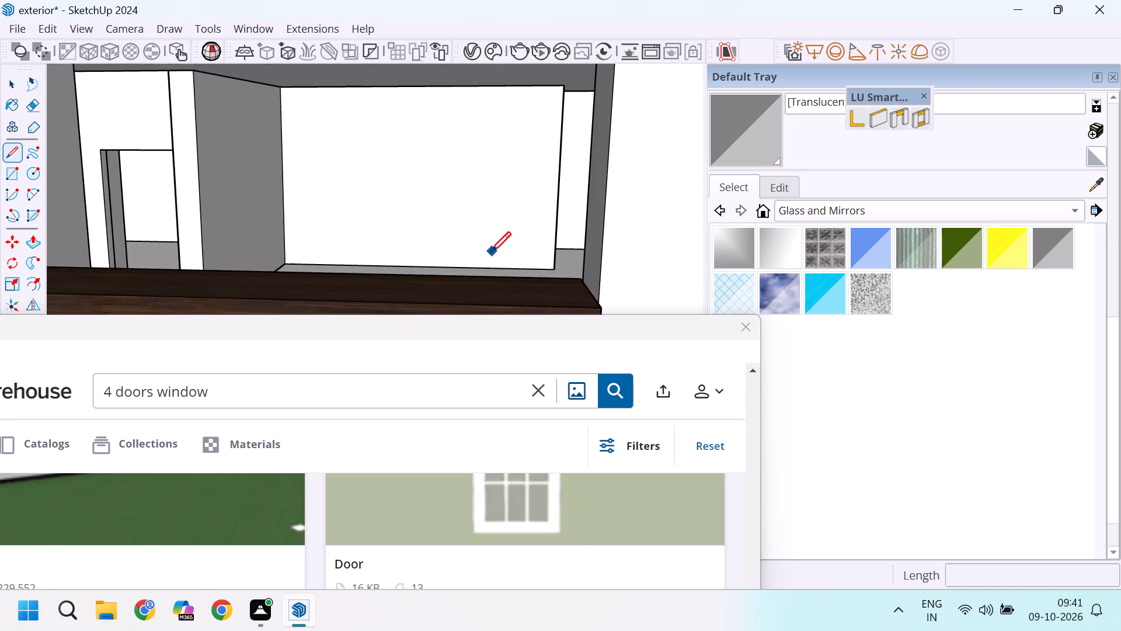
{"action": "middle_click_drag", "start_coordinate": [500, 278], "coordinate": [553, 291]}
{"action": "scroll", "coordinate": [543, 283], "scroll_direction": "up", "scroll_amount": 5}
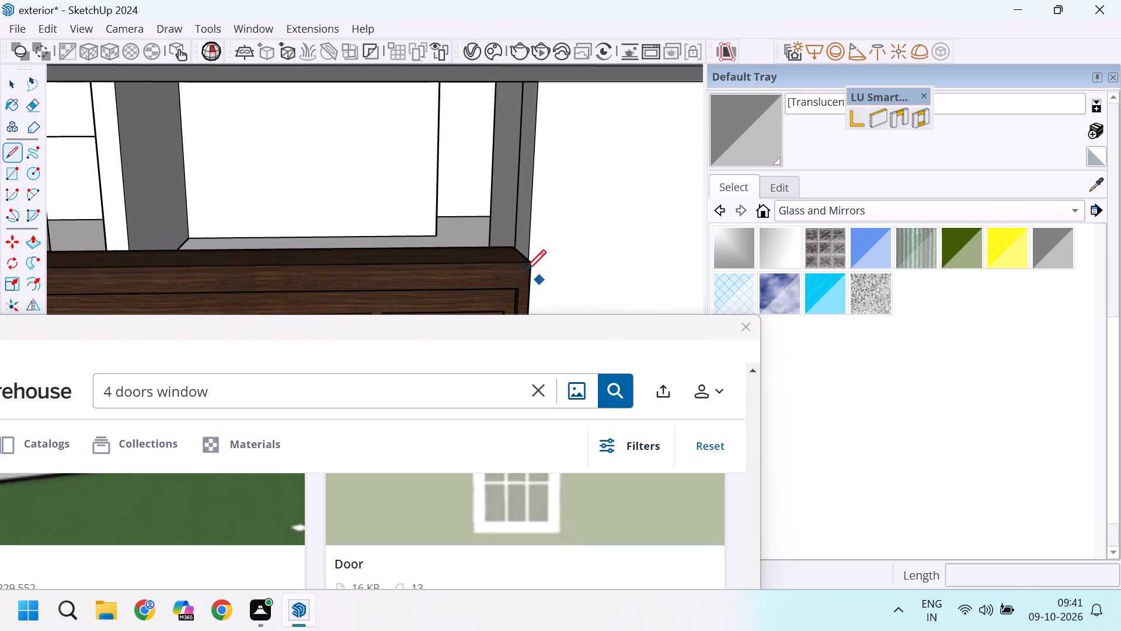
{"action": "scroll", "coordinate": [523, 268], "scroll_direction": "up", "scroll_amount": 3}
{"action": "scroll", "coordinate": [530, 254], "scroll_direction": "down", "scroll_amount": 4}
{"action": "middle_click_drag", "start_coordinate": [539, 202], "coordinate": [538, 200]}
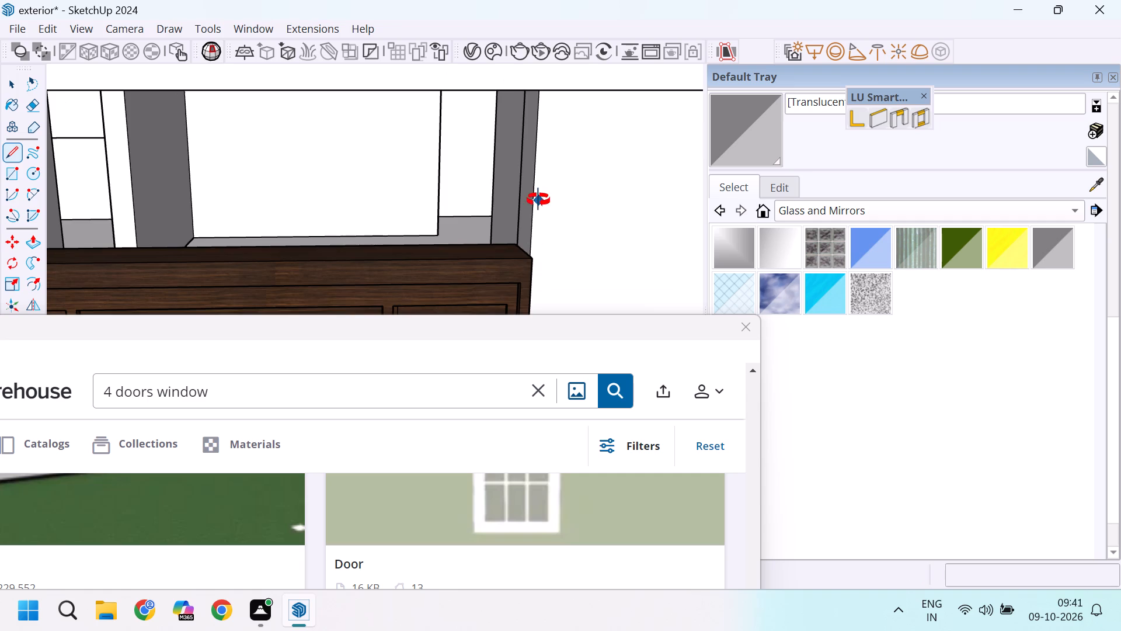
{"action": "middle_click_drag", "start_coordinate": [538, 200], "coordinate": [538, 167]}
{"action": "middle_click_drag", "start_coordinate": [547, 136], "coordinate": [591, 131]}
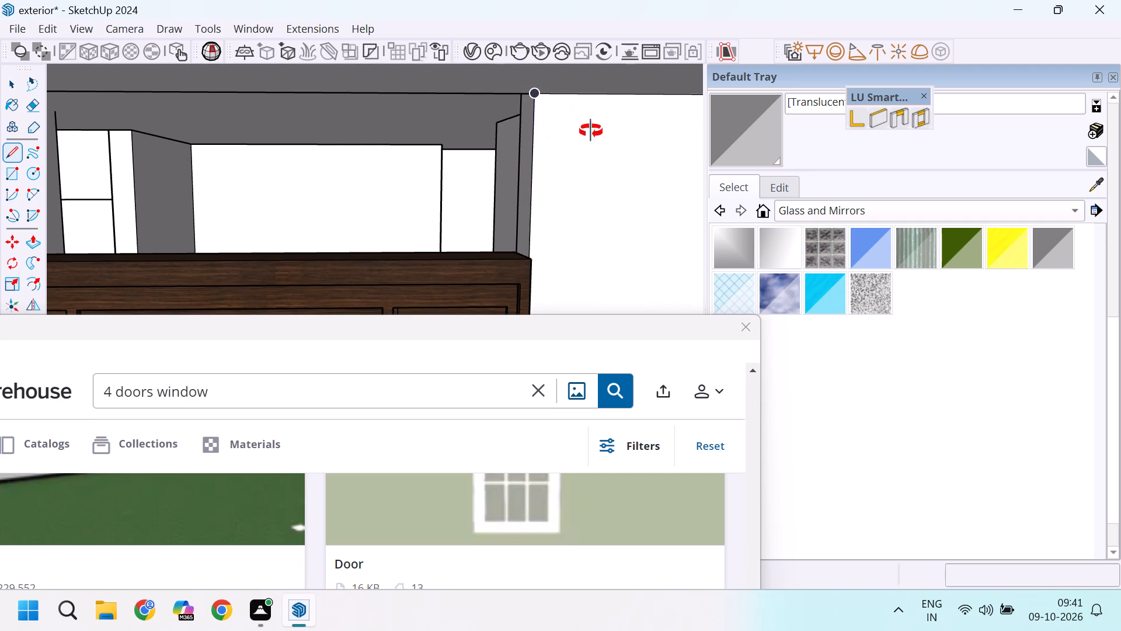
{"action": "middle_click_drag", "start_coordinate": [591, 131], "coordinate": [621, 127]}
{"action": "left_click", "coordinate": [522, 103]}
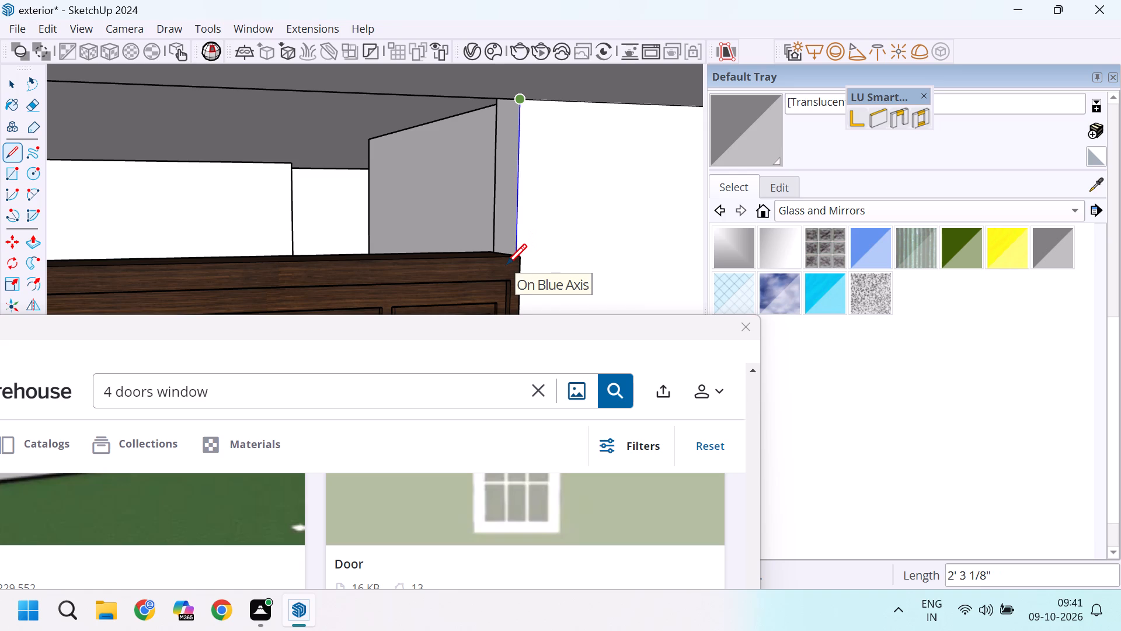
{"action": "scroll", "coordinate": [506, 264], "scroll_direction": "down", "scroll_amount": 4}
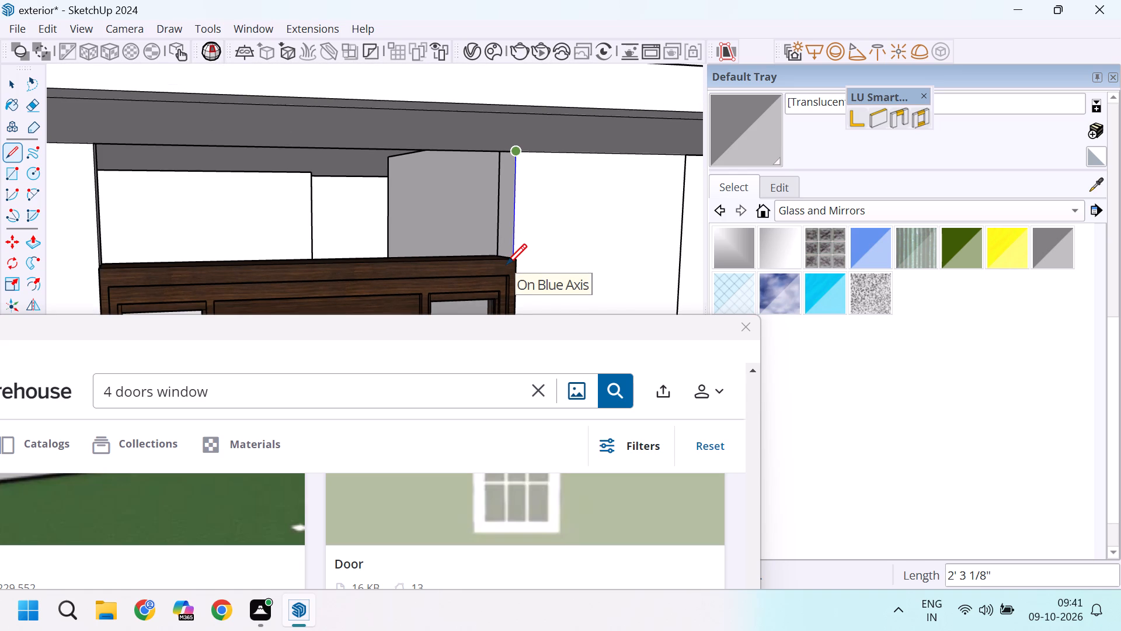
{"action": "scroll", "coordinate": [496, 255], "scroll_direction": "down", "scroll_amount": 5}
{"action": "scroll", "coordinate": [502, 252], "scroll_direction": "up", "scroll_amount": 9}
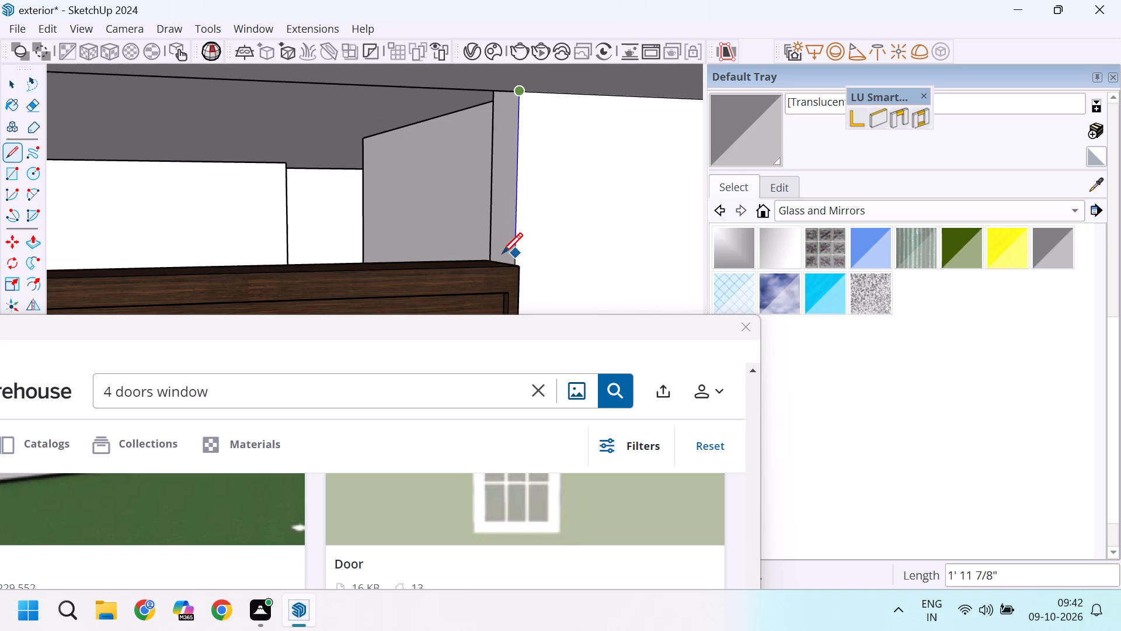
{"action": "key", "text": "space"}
Draw a line about 9" long across the wall's side face, level with the top of the wooden entrance door frame.
{"action": "key", "text": "l"}
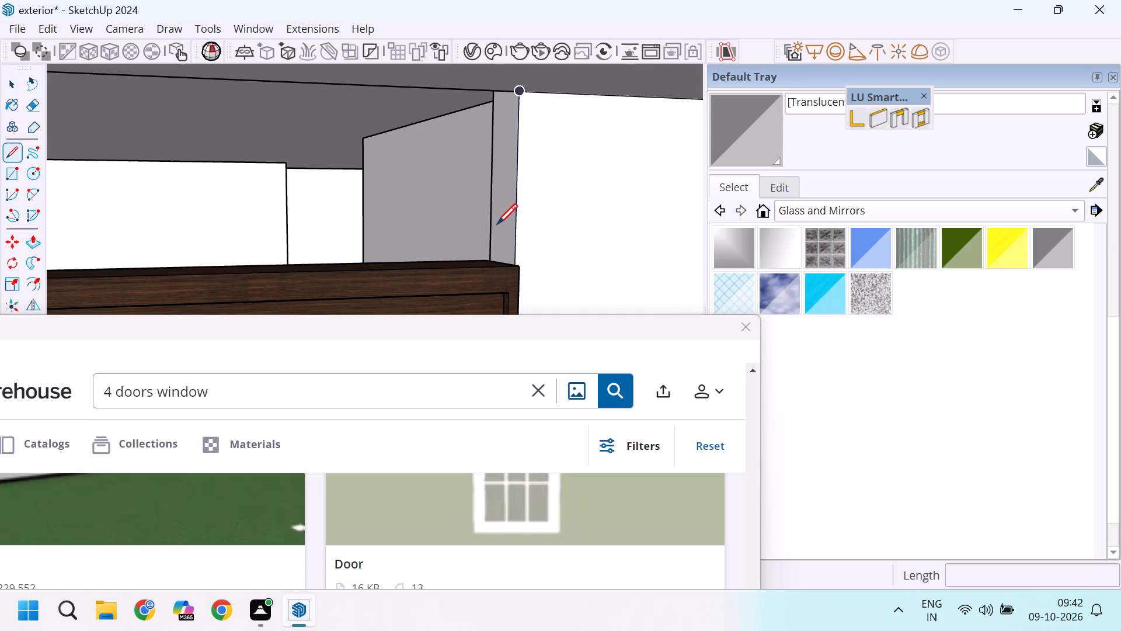
{"action": "scroll", "coordinate": [496, 228], "scroll_direction": "up", "scroll_amount": 4}
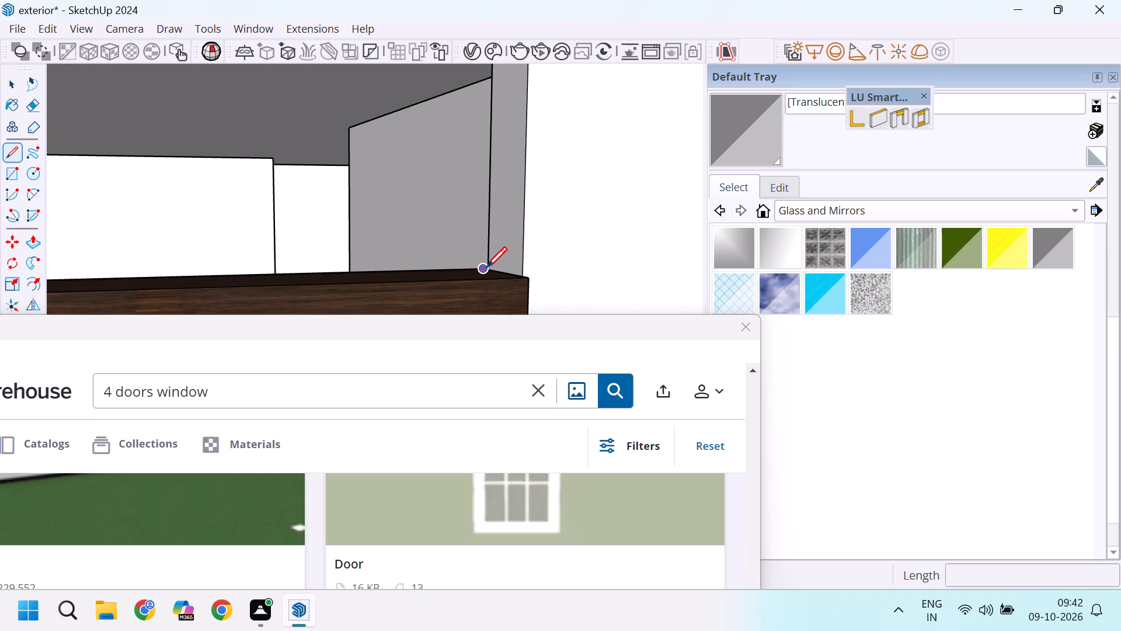
{"action": "scroll", "coordinate": [490, 268], "scroll_direction": "up", "scroll_amount": 13}
{"action": "middle_click_drag", "start_coordinate": [491, 268], "coordinate": [521, 297]}
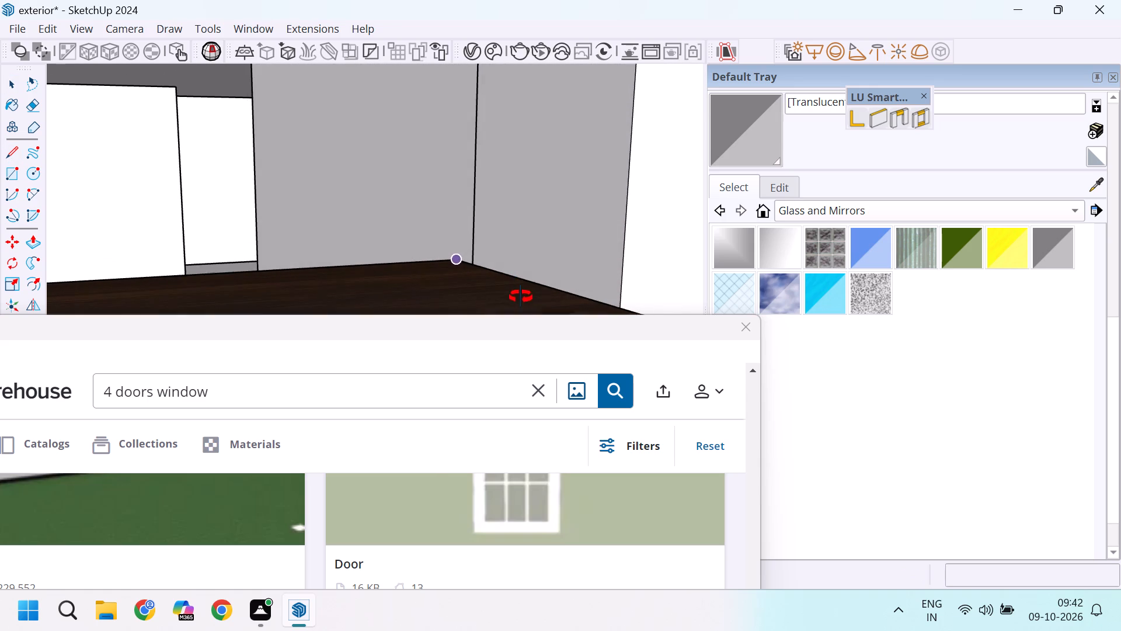
{"action": "middle_click_drag", "start_coordinate": [521, 297], "coordinate": [523, 300]}
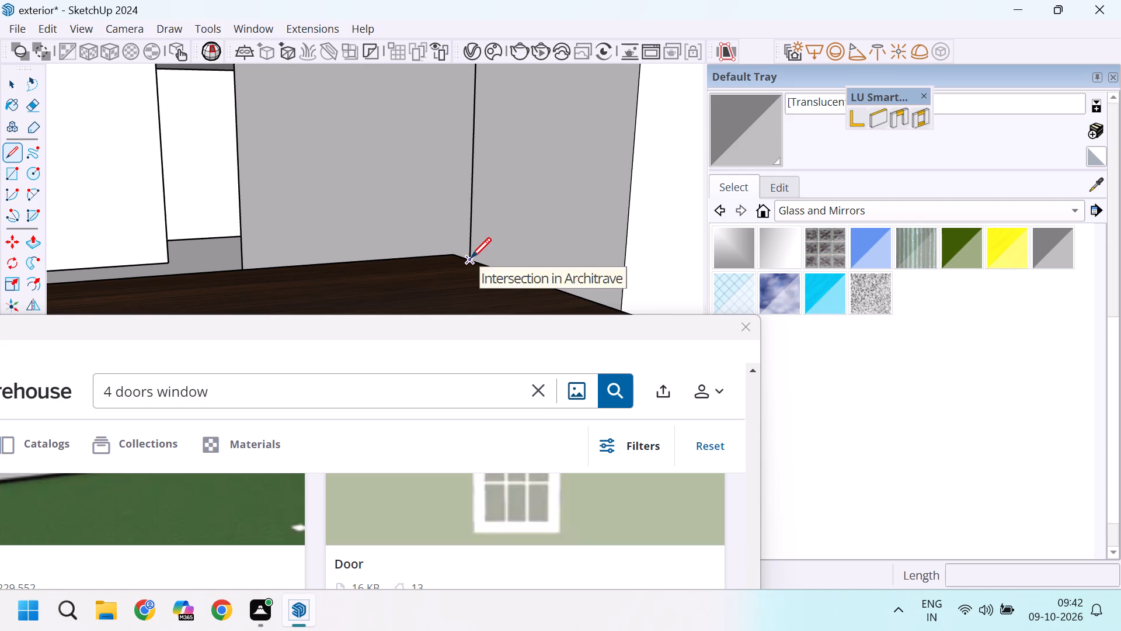
{"action": "left_click", "coordinate": [471, 258]}
{"action": "scroll", "coordinate": [565, 294], "scroll_direction": "down", "scroll_amount": 4}
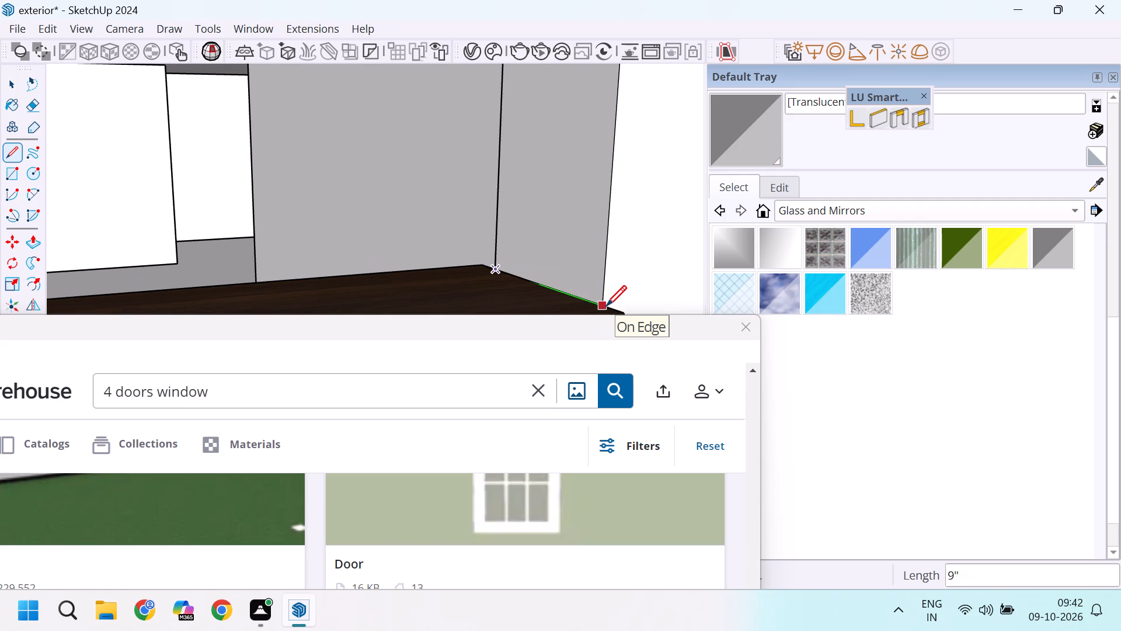
{"action": "scroll", "coordinate": [606, 306], "scroll_direction": "up", "scroll_amount": 4}
{"action": "left_click", "coordinate": [605, 304]}
{"action": "scroll", "coordinate": [605, 304], "scroll_direction": "down", "scroll_amount": 4}
Push/Pull the side wall face above the entrance door 8' across to the opposite wall, filling the opening under the soffit.
{"action": "key", "text": "p"}
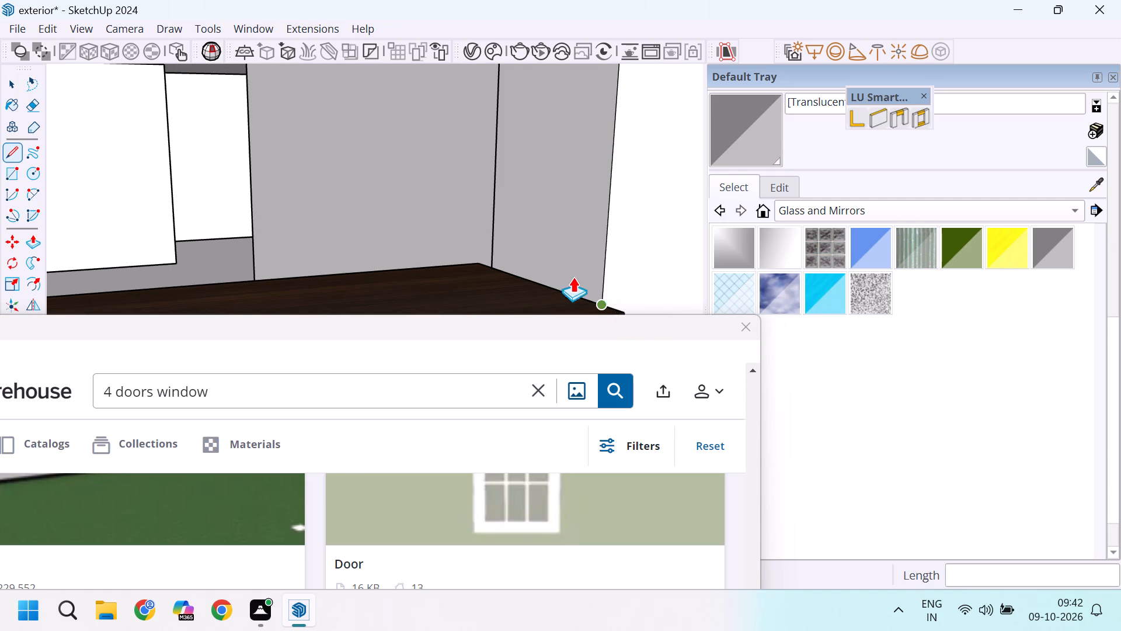
{"action": "left_click", "coordinate": [573, 245]}
{"action": "scroll", "coordinate": [519, 269], "scroll_direction": "down", "scroll_amount": 20}
{"action": "scroll", "coordinate": [519, 269], "scroll_direction": "down", "scroll_amount": 3}
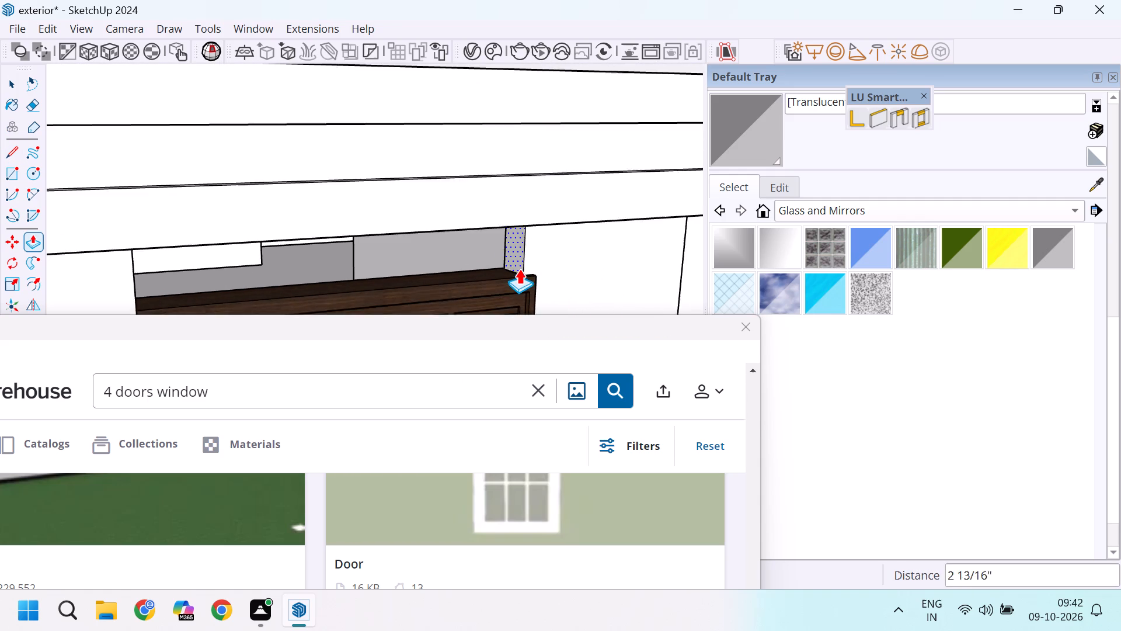
{"action": "scroll", "coordinate": [519, 269], "scroll_direction": "down", "scroll_amount": 1}
{"action": "middle_click_drag", "start_coordinate": [515, 269], "coordinate": [388, 268]}
{"action": "scroll", "coordinate": [388, 268], "scroll_direction": "down", "scroll_amount": 5}
{"action": "scroll", "coordinate": [252, 273], "scroll_direction": "up", "scroll_amount": 5}
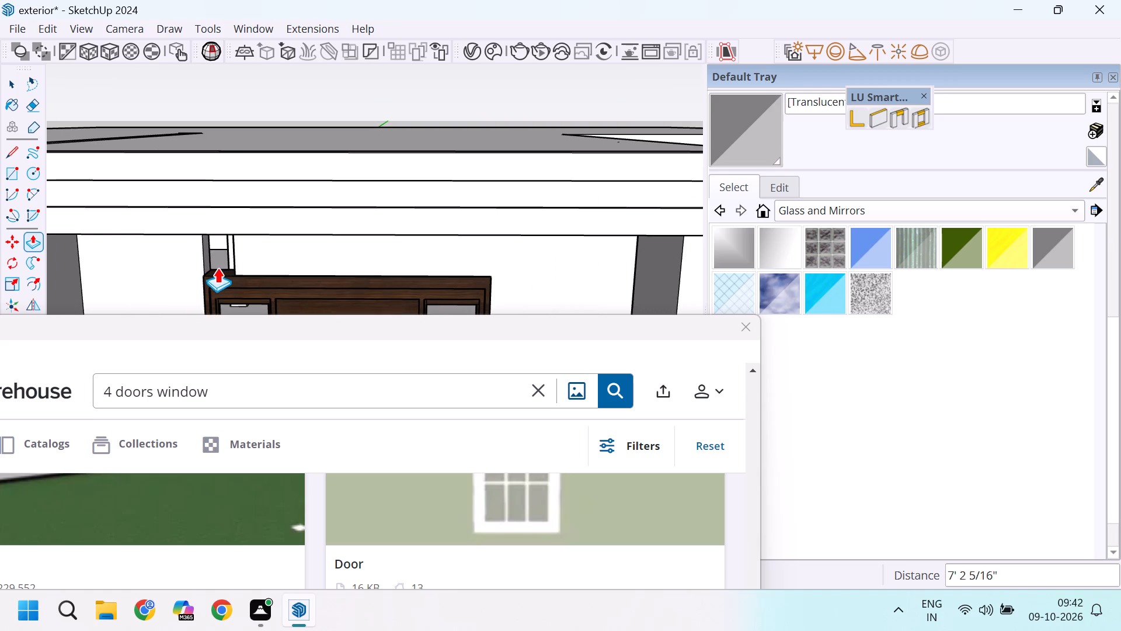
{"action": "left_click", "coordinate": [201, 264]}
Erase the vertical seam edge where the new infill above the entrance door meets the adjoining wall.
{"action": "scroll", "coordinate": [201, 264], "scroll_direction": "up", "scroll_amount": 4}
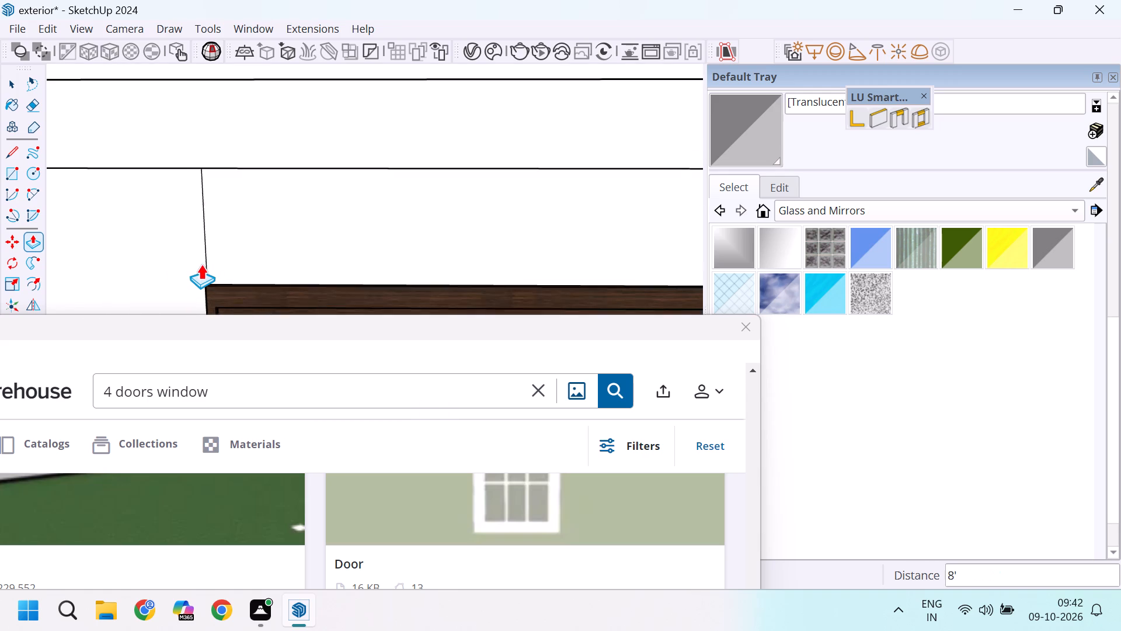
{"action": "scroll", "coordinate": [201, 264], "scroll_direction": "up", "scroll_amount": 5}
{"action": "key", "text": "e"}
{"action": "left_click_drag", "start_coordinate": [237, 220], "coordinate": [186, 214]}
{"action": "scroll", "coordinate": [213, 214], "scroll_direction": "down", "scroll_amount": 20}
{"action": "scroll", "coordinate": [213, 214], "scroll_direction": "down", "scroll_amount": 14}
{"action": "key", "text": "space"}
Examine the front façade around the entrance door, the balcony and the window openings.
{"action": "middle_click_drag", "start_coordinate": [312, 270], "coordinate": [368, 262]}
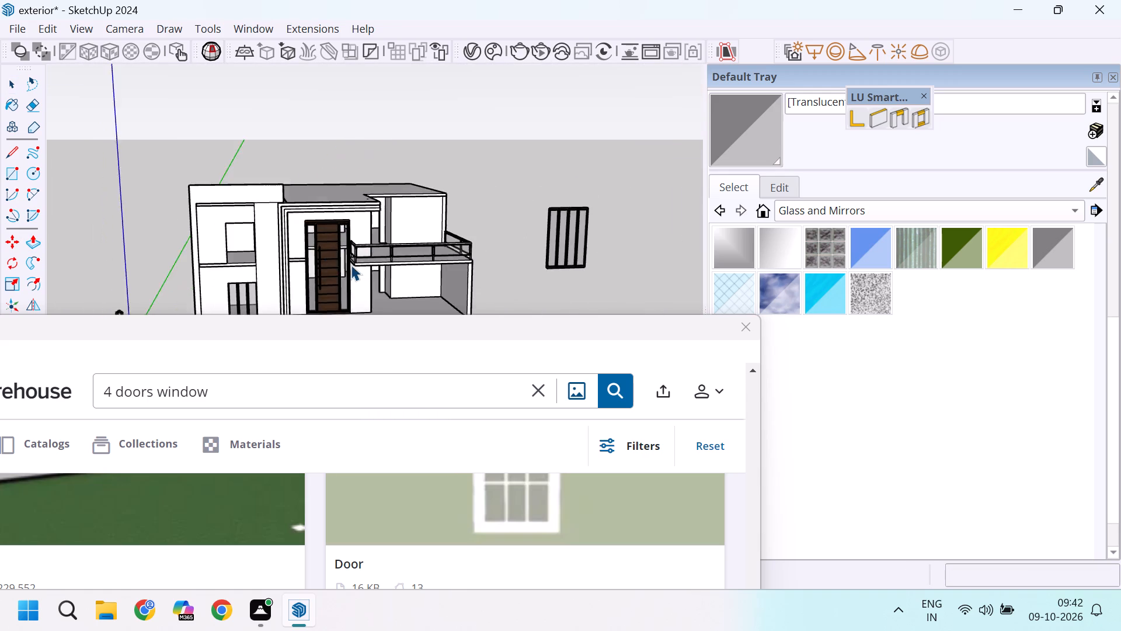
{"action": "scroll", "coordinate": [337, 267], "scroll_direction": "up", "scroll_amount": 10}
{"action": "scroll", "coordinate": [351, 234], "scroll_direction": "down", "scroll_amount": 5}
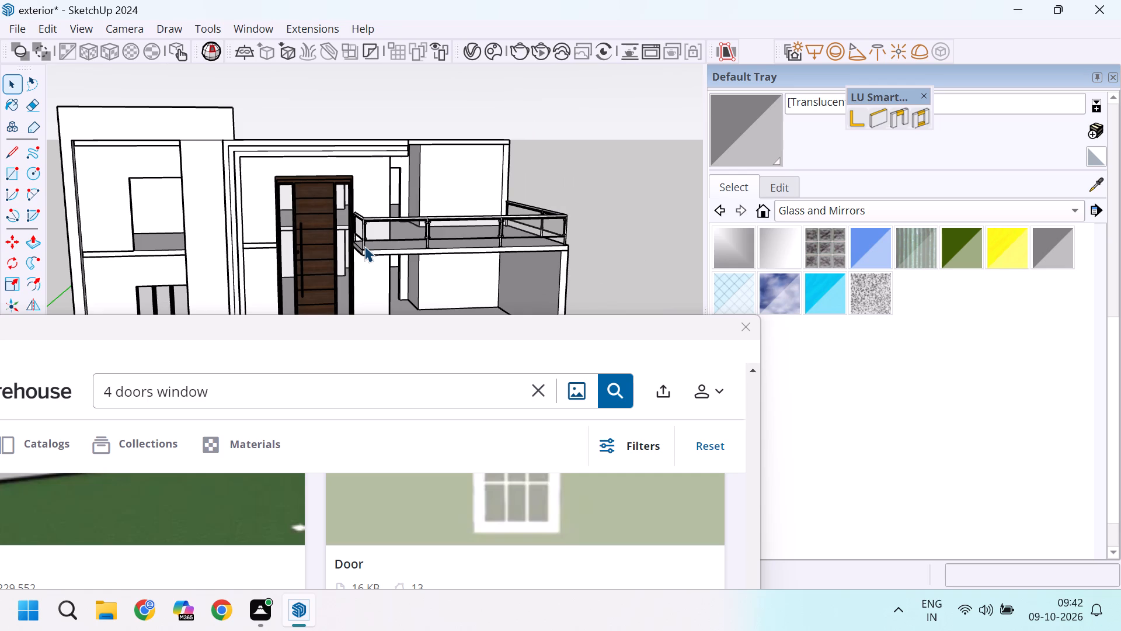
{"action": "scroll", "coordinate": [361, 246], "scroll_direction": "up", "scroll_amount": 6}
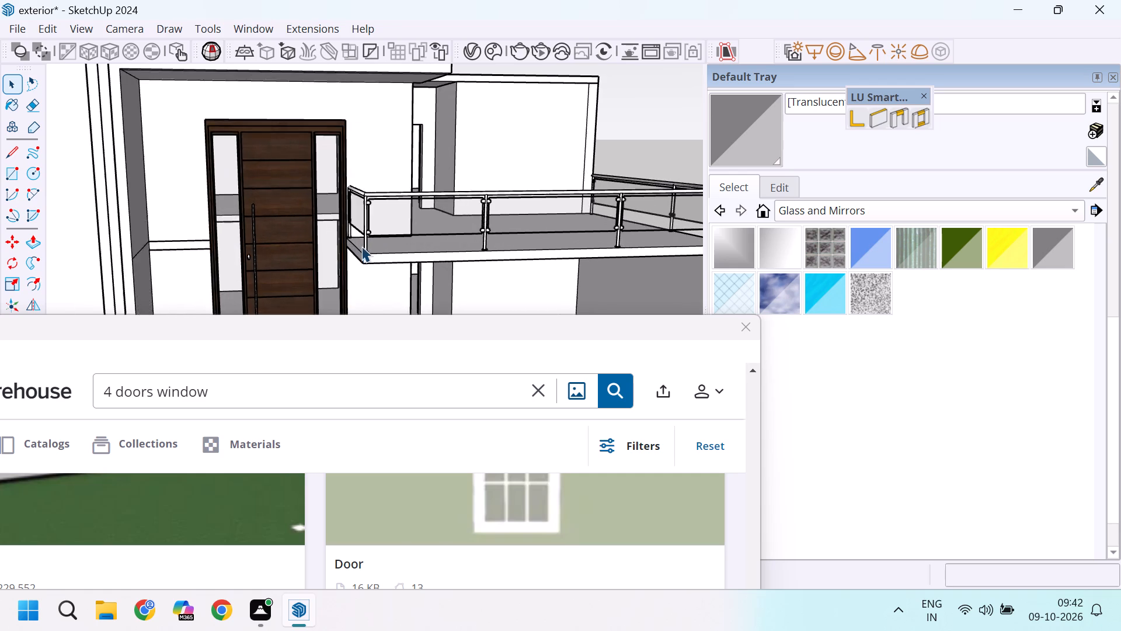
{"action": "scroll", "coordinate": [363, 246], "scroll_direction": "down", "scroll_amount": 10}
{"action": "scroll", "coordinate": [333, 102], "scroll_direction": "down", "scroll_amount": 6}
{"action": "scroll", "coordinate": [283, 197], "scroll_direction": "up", "scroll_amount": 5}
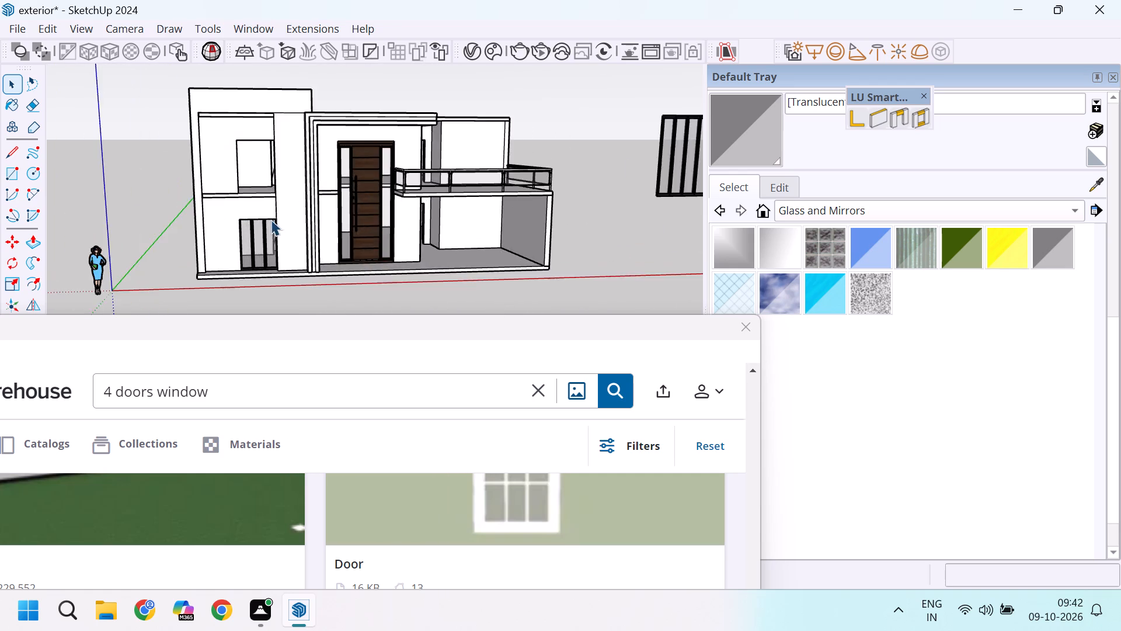
{"action": "scroll", "coordinate": [265, 233], "scroll_direction": "up", "scroll_amount": 4}
{"action": "scroll", "coordinate": [265, 233], "scroll_direction": "down", "scroll_amount": 9}
{"action": "scroll", "coordinate": [551, 181], "scroll_direction": "up", "scroll_amount": 5}
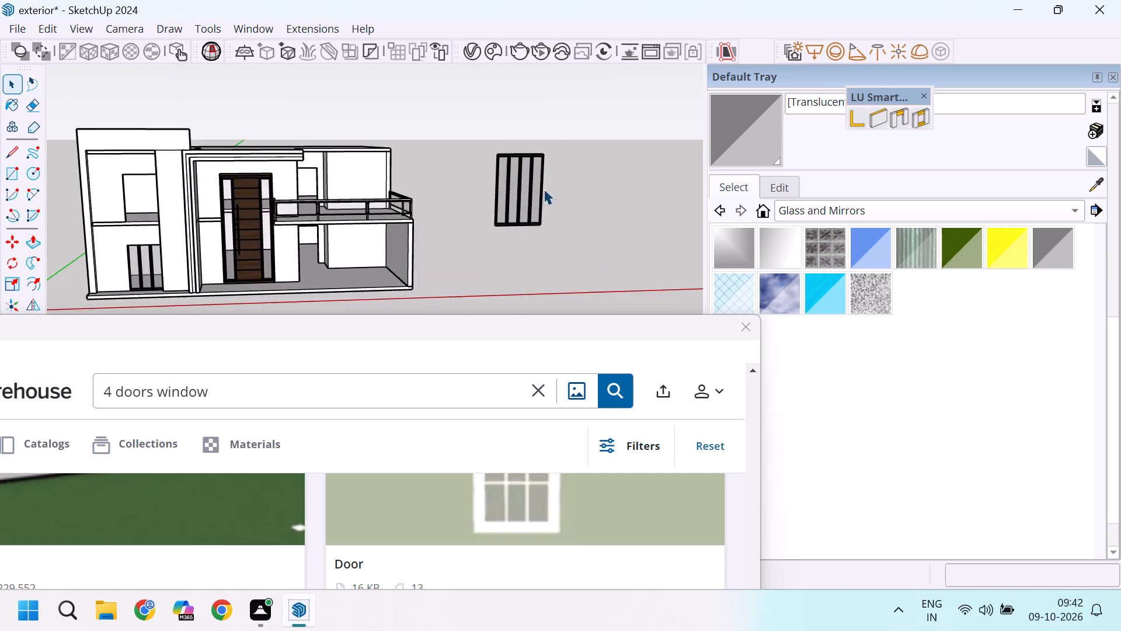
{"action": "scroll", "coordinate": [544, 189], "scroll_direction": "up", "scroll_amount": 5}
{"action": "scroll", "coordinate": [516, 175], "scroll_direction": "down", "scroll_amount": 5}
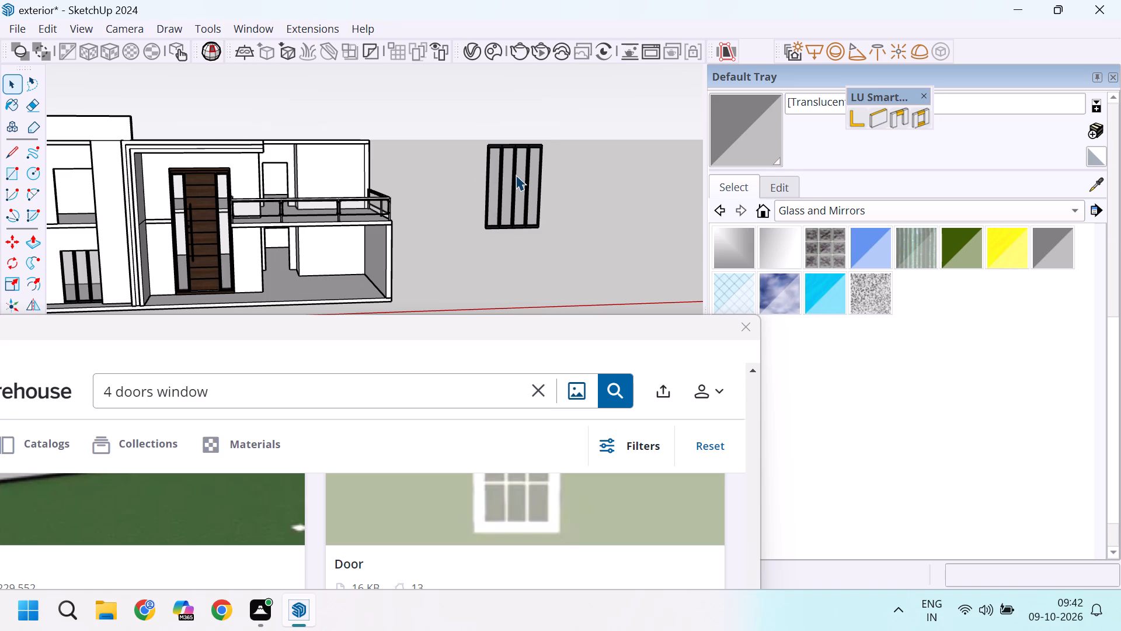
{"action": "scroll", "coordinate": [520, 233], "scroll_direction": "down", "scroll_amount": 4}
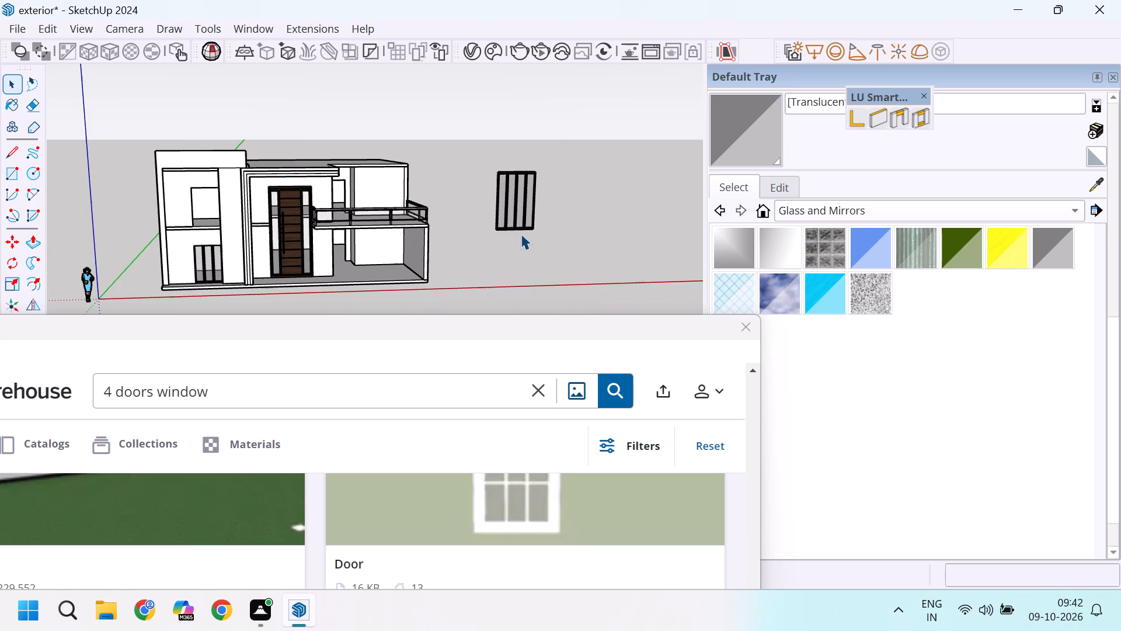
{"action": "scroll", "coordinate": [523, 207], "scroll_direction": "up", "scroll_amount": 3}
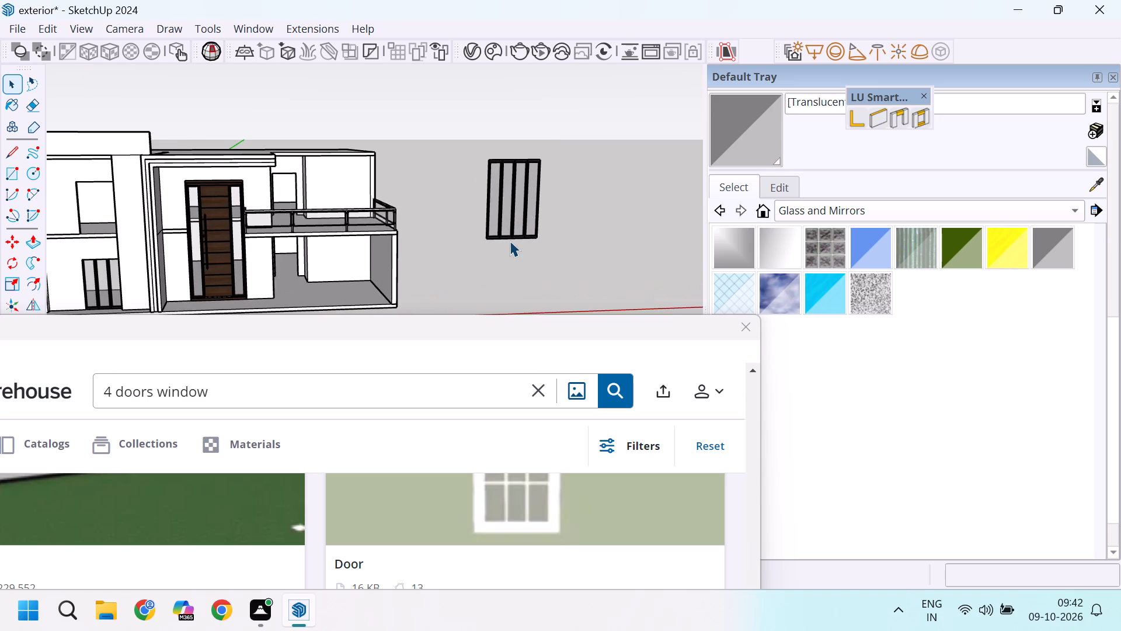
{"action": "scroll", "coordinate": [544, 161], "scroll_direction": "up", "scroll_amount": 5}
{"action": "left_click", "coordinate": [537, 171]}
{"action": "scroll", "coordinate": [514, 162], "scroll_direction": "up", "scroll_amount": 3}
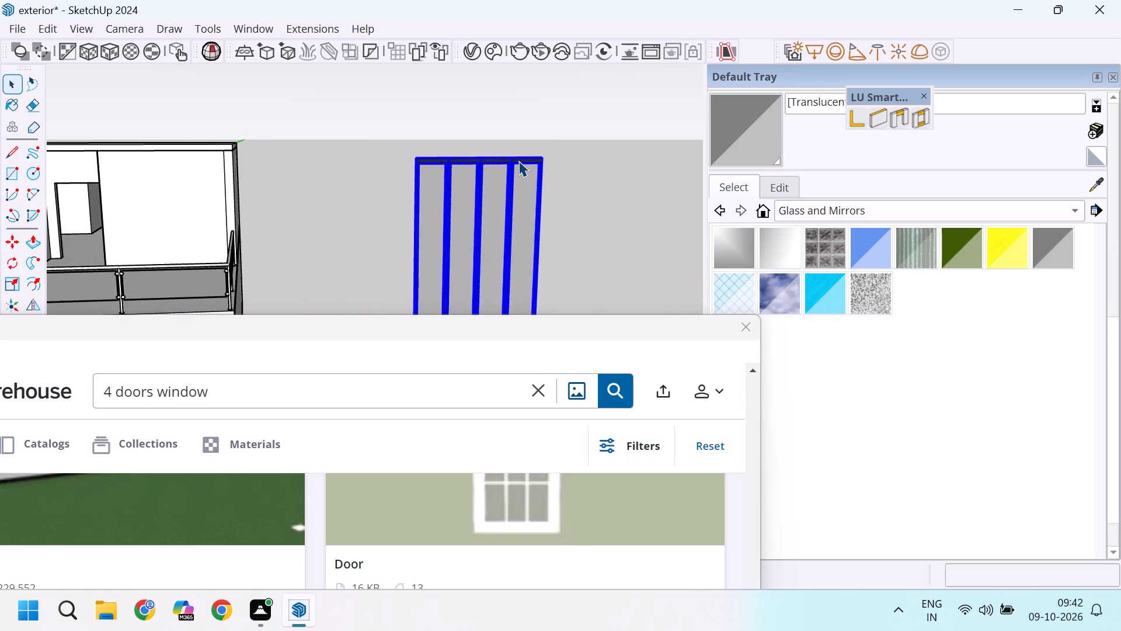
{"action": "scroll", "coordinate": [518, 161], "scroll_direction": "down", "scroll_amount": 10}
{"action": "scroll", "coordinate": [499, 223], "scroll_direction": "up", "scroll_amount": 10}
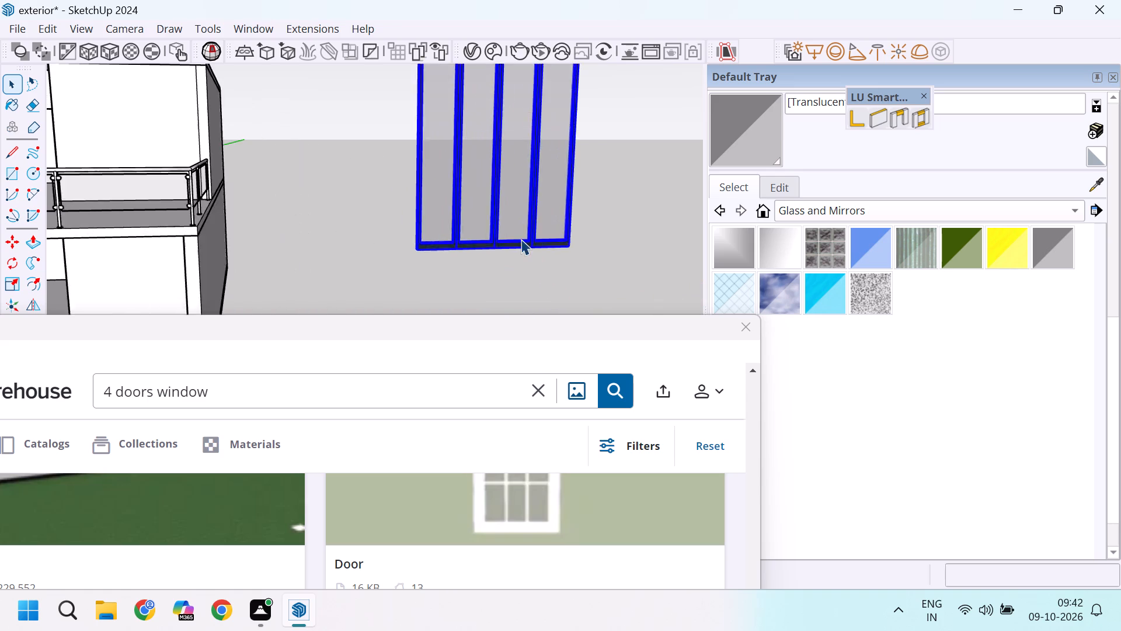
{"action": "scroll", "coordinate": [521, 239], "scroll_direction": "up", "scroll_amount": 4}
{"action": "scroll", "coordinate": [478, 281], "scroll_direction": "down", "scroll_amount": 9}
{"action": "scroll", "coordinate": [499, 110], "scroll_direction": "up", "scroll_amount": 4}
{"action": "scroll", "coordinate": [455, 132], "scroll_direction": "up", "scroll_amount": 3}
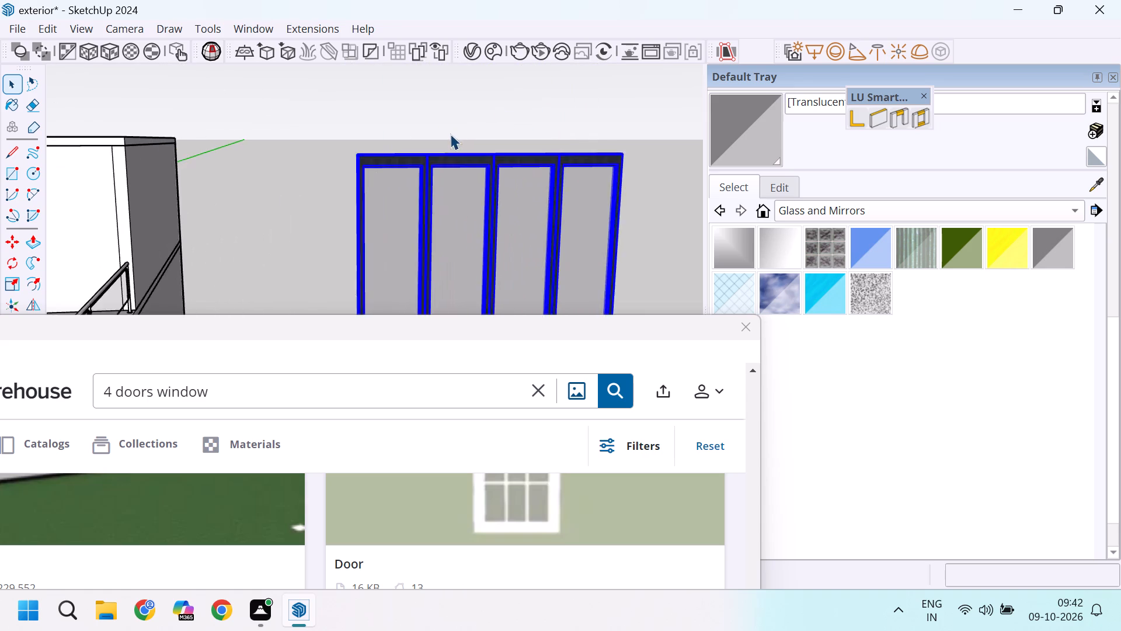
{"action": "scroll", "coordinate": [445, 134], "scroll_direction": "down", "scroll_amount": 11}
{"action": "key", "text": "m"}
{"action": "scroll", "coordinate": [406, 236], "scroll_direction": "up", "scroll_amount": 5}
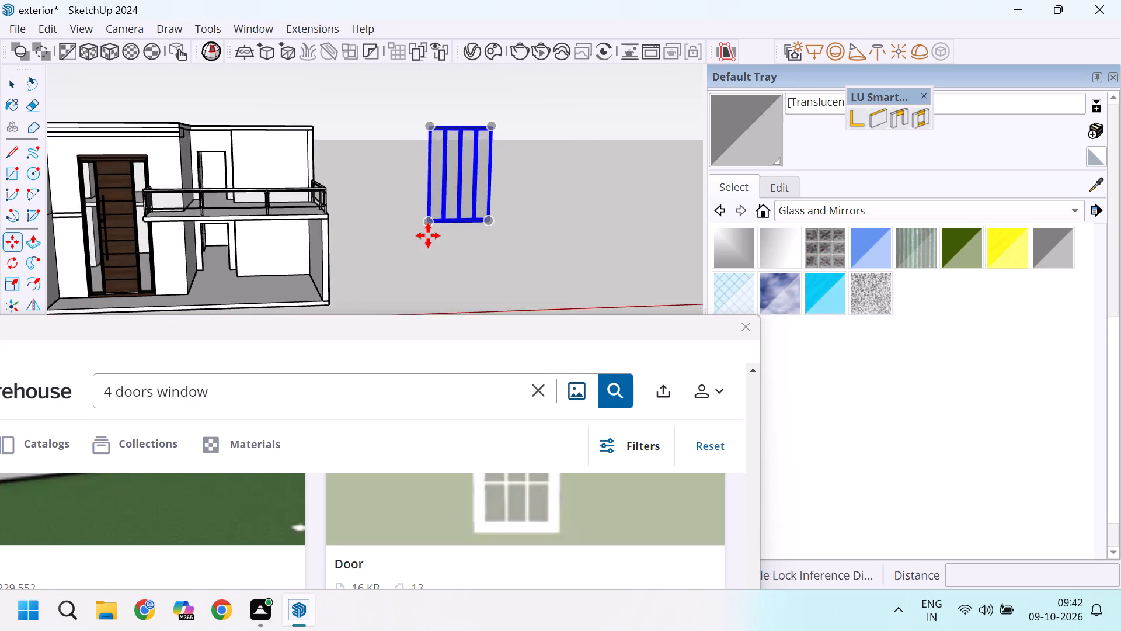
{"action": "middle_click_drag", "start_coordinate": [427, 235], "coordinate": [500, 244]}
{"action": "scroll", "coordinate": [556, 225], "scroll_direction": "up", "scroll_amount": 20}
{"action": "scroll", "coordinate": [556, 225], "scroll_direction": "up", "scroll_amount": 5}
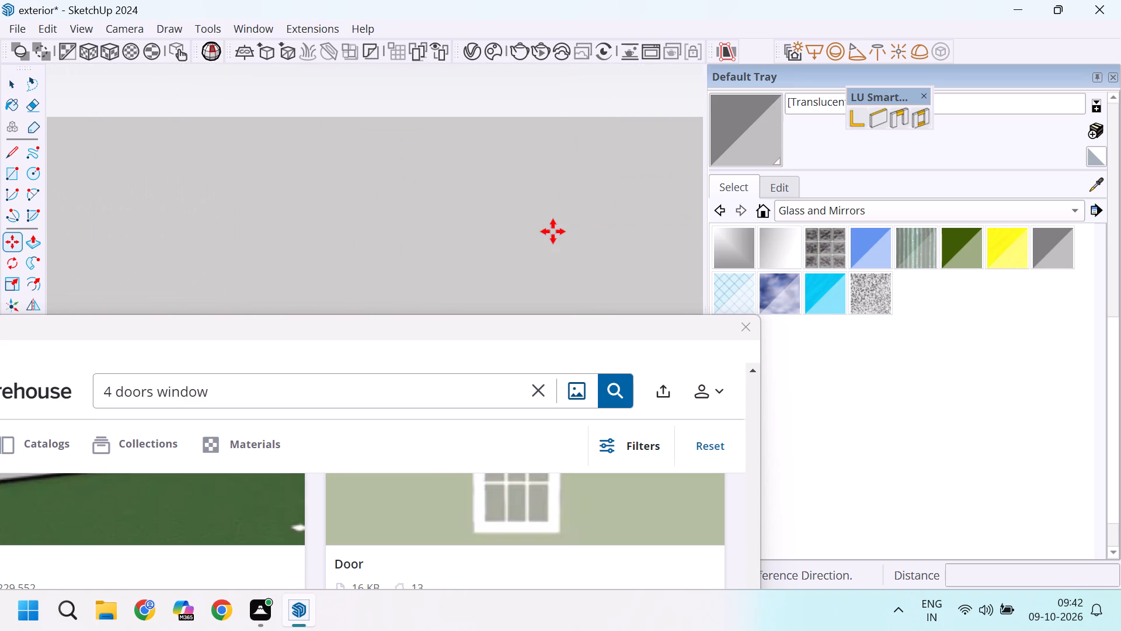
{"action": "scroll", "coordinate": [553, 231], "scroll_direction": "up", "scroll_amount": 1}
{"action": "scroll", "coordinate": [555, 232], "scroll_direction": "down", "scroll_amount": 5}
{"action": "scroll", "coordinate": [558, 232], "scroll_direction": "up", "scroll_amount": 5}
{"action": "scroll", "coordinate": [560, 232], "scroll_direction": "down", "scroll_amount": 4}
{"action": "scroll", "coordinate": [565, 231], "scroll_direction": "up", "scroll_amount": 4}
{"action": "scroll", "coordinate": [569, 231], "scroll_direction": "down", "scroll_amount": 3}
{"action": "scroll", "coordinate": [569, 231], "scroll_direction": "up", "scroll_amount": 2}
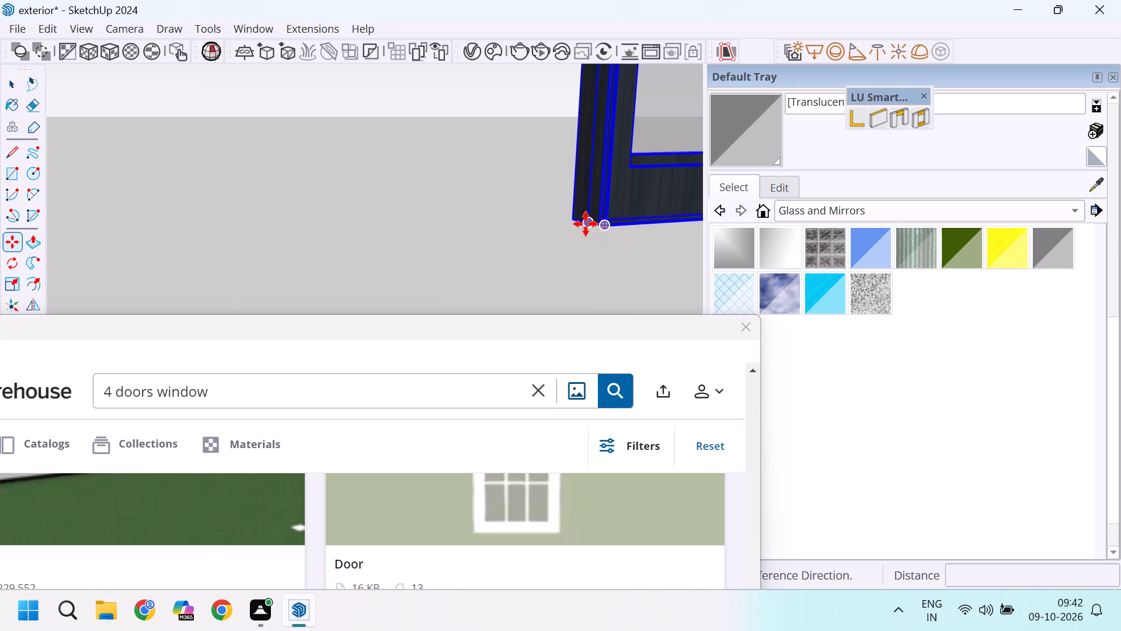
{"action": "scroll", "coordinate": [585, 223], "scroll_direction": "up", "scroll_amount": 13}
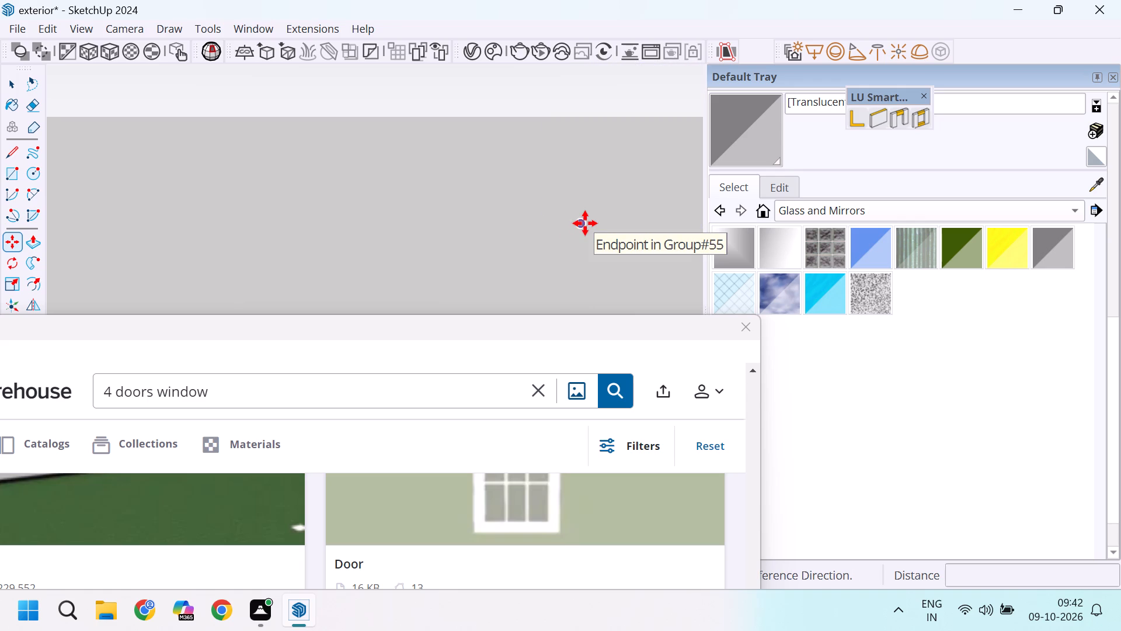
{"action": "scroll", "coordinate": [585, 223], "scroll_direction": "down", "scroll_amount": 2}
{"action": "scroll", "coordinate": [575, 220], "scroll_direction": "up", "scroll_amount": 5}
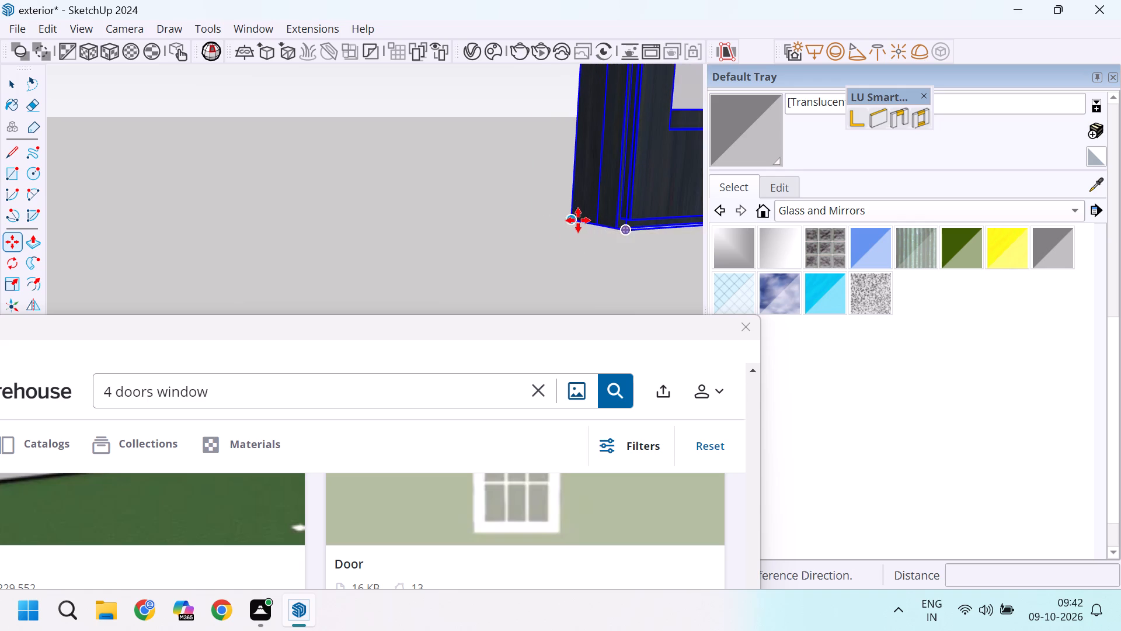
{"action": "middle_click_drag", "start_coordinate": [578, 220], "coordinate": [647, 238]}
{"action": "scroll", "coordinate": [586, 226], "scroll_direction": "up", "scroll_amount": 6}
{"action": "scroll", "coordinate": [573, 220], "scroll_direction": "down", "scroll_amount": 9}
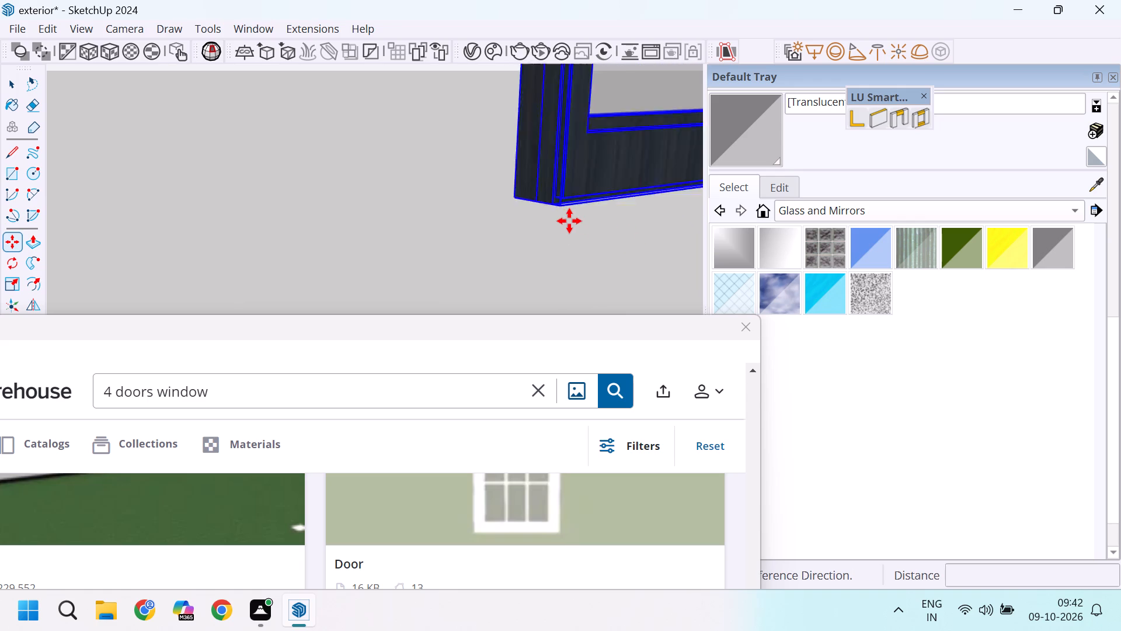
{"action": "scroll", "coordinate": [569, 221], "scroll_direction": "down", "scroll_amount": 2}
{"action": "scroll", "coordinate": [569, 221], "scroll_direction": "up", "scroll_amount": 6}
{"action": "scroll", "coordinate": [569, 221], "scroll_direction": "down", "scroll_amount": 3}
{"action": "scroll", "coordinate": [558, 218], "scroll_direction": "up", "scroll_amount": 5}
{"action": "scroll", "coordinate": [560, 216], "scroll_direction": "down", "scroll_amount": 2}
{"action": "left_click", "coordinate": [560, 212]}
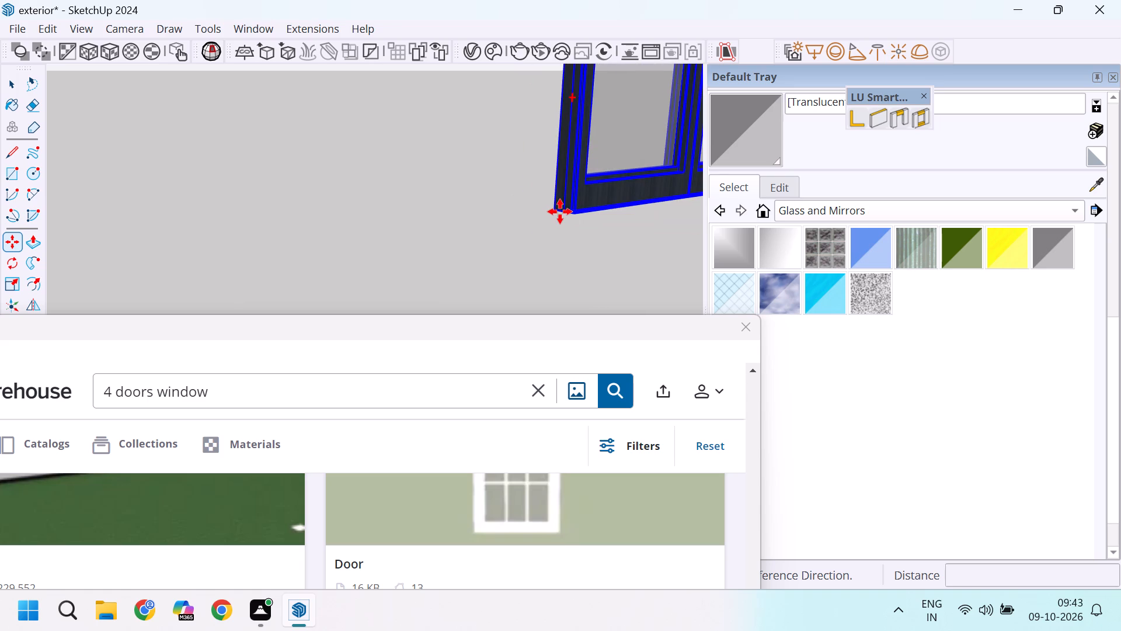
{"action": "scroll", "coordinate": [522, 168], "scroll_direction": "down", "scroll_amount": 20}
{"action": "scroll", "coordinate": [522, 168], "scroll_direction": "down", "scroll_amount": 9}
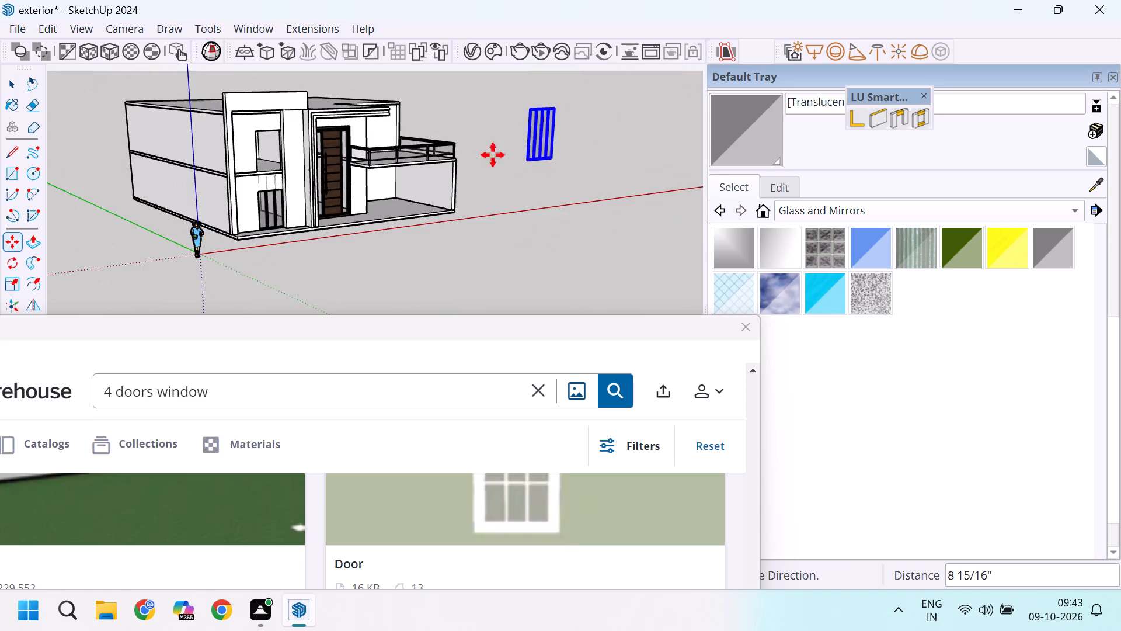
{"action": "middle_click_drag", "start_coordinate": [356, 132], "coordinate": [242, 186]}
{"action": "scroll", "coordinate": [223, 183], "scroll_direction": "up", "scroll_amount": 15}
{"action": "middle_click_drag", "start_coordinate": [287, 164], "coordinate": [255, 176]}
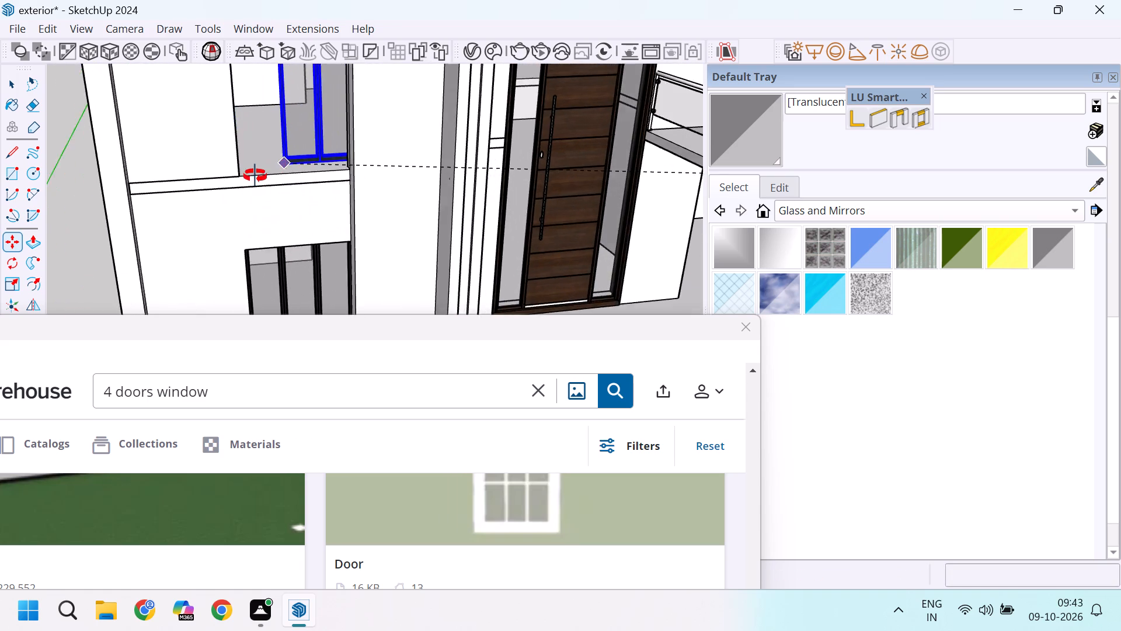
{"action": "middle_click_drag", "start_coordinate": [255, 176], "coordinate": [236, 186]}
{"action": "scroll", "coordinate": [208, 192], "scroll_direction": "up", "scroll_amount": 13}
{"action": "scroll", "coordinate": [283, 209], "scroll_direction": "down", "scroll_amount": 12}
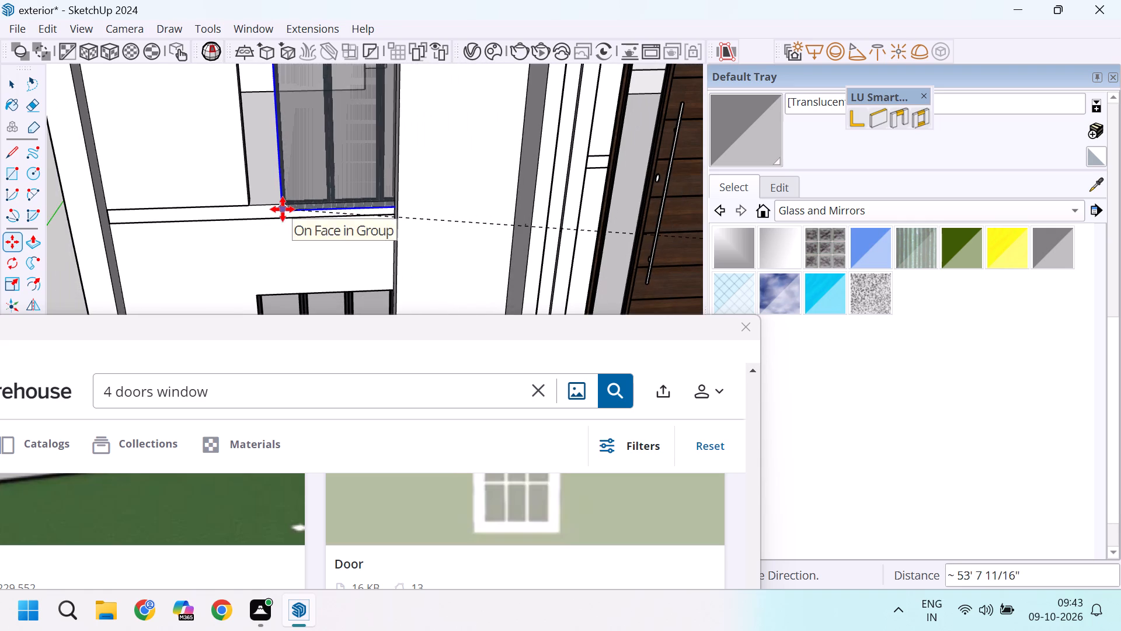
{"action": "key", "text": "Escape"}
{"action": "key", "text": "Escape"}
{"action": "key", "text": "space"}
Measure the width of the upper-floor window opening along its bottom edge.
{"action": "scroll", "coordinate": [278, 196], "scroll_direction": "down", "scroll_amount": 5}
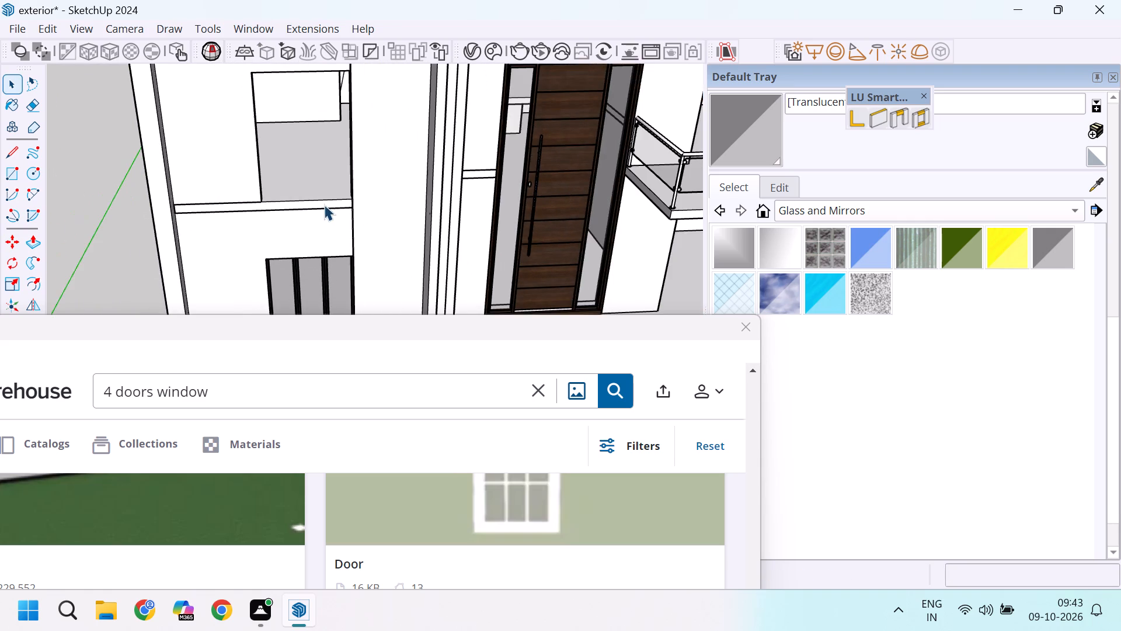
{"action": "middle_click_drag", "start_coordinate": [336, 212], "coordinate": [384, 232]}
{"action": "scroll", "coordinate": [356, 222], "scroll_direction": "up", "scroll_amount": 9}
{"action": "key", "text": "t"}
{"action": "scroll", "coordinate": [259, 222], "scroll_direction": "up", "scroll_amount": 5}
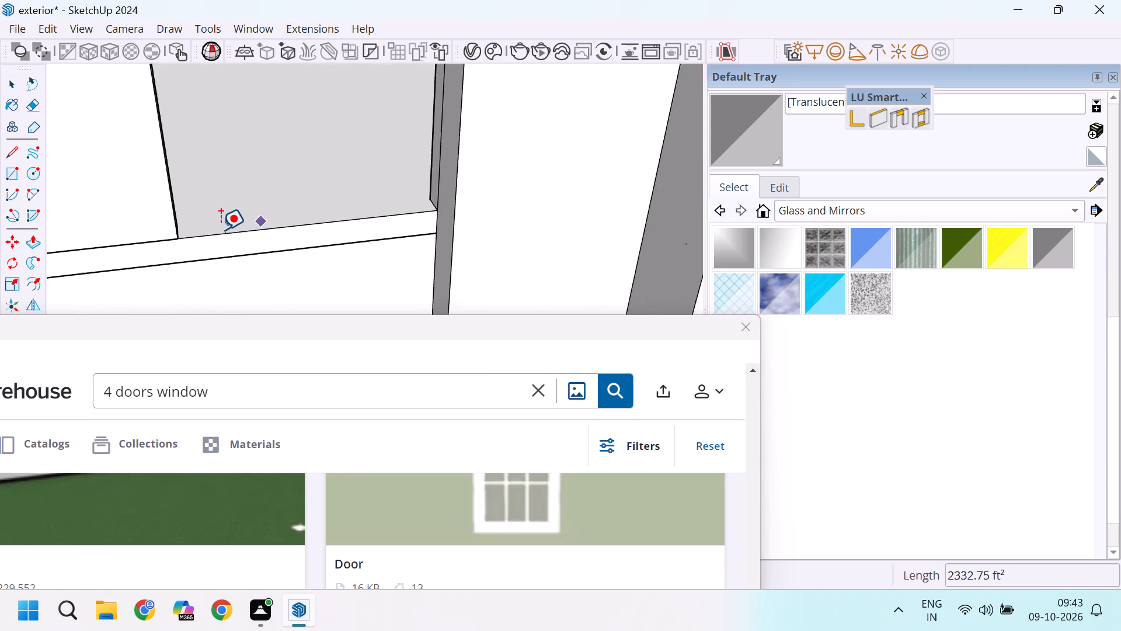
{"action": "left_click", "coordinate": [131, 249]}
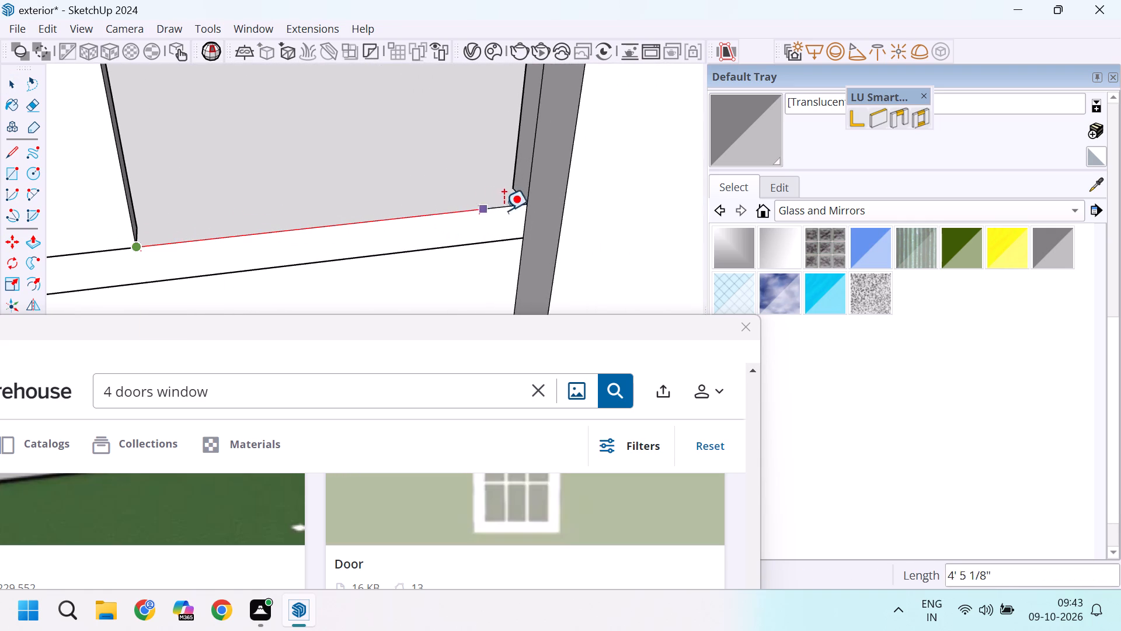
{"action": "key", "text": "Escape"}
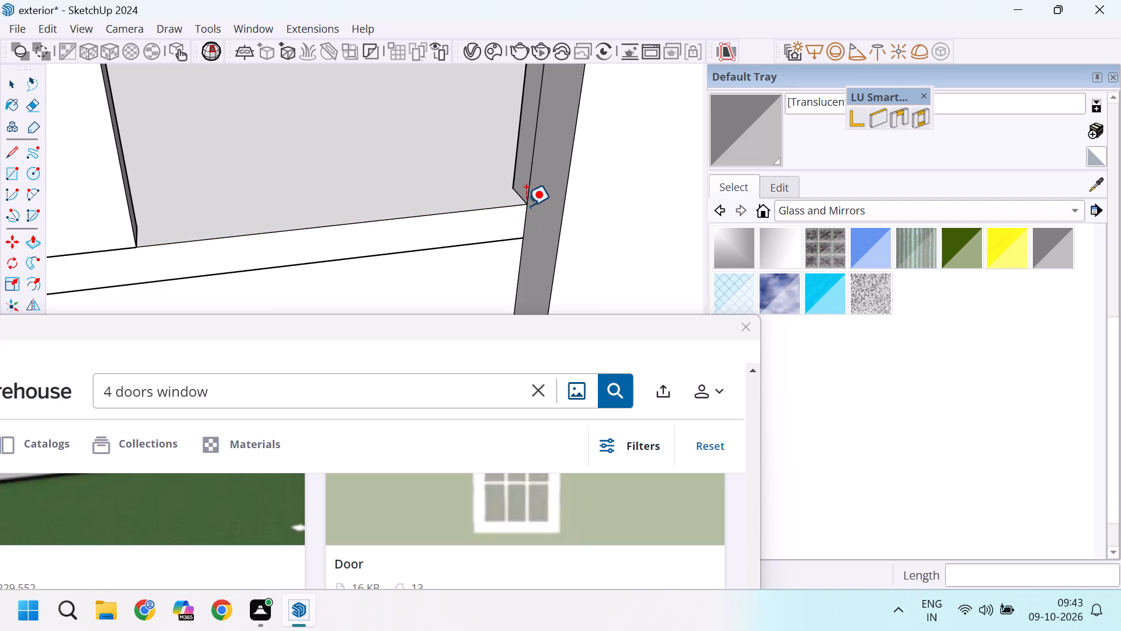
Place a vertical guide line on the wall, 1' outward from the upper window opening's side edge farther from the entrance door.
{"action": "scroll", "coordinate": [513, 222], "scroll_direction": "down", "scroll_amount": 12}
{"action": "scroll", "coordinate": [426, 230], "scroll_direction": "up", "scroll_amount": 4}
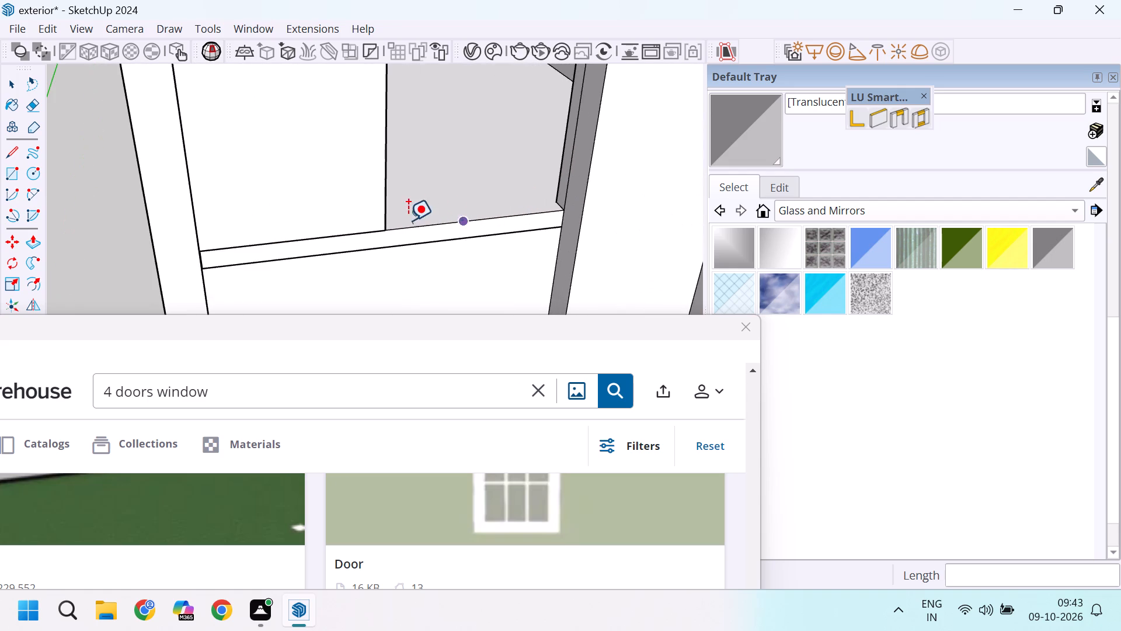
{"action": "scroll", "coordinate": [392, 223], "scroll_direction": "up", "scroll_amount": 4}
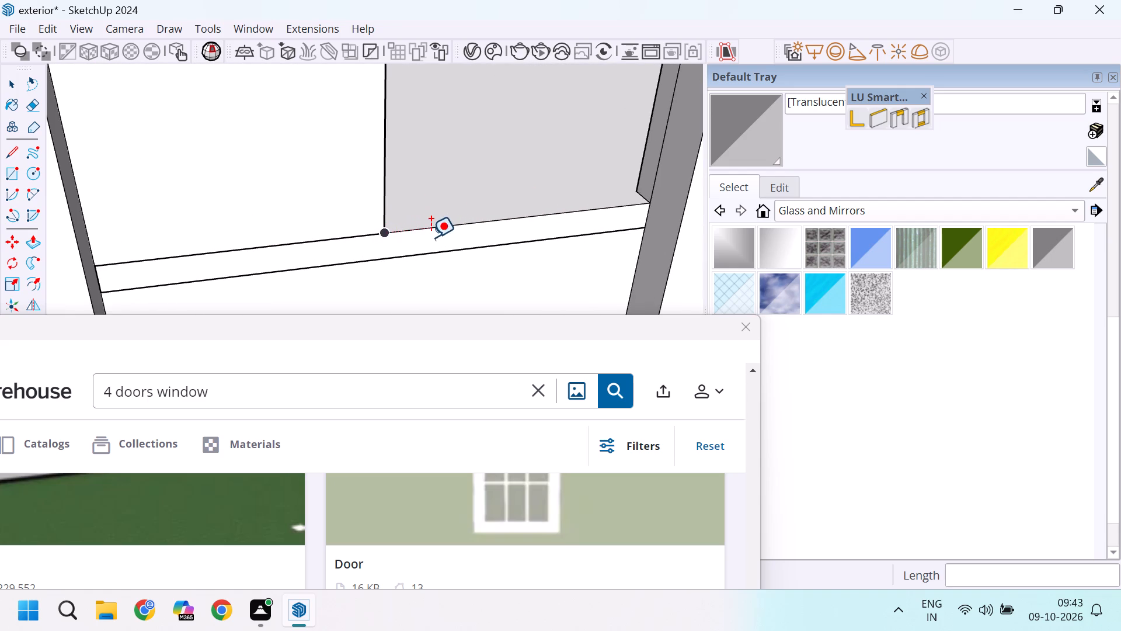
{"action": "left_click", "coordinate": [382, 145]}
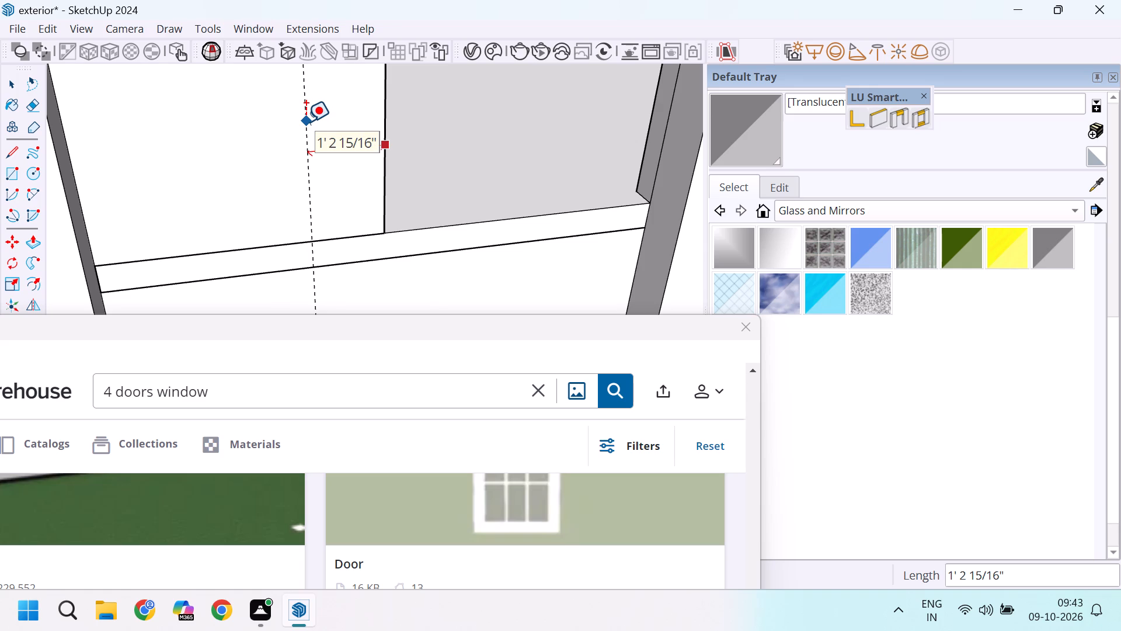
{"action": "type", "text": "1'"}
{"action": "key", "text": "Return"}
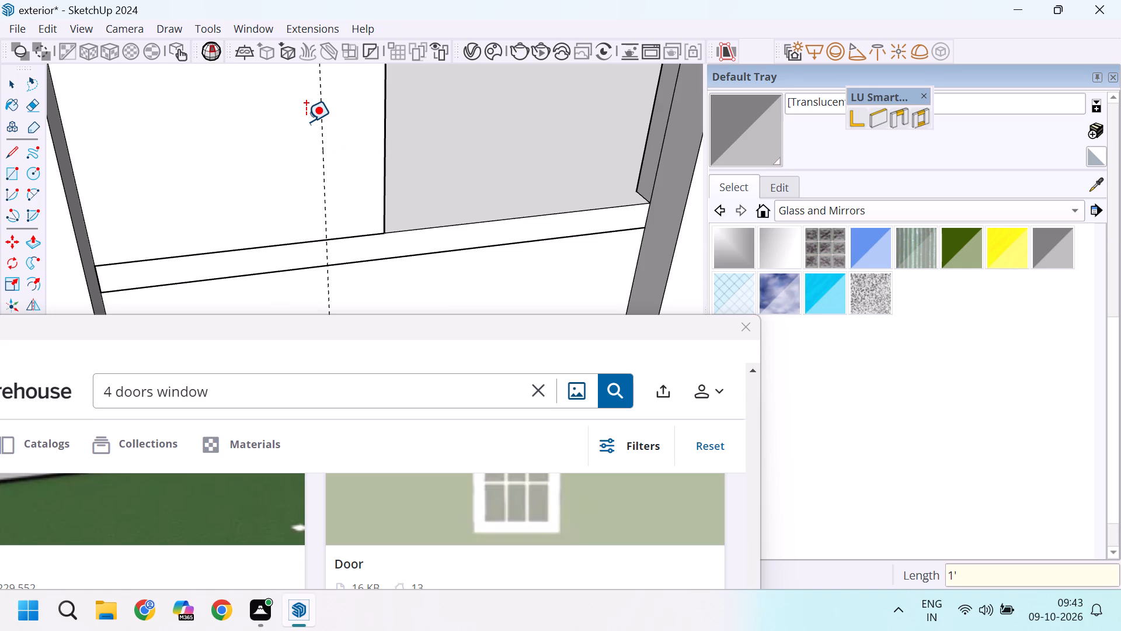
{"action": "key", "text": "space"}
Push/Pull the upper window opening's side face 1' back to the guide line, widening the opening.
{"action": "scroll", "coordinate": [306, 122], "scroll_direction": "down", "scroll_amount": 5}
{"action": "middle_click_drag", "start_coordinate": [387, 176], "coordinate": [321, 163]}
{"action": "scroll", "coordinate": [315, 158], "scroll_direction": "down", "scroll_amount": 4}
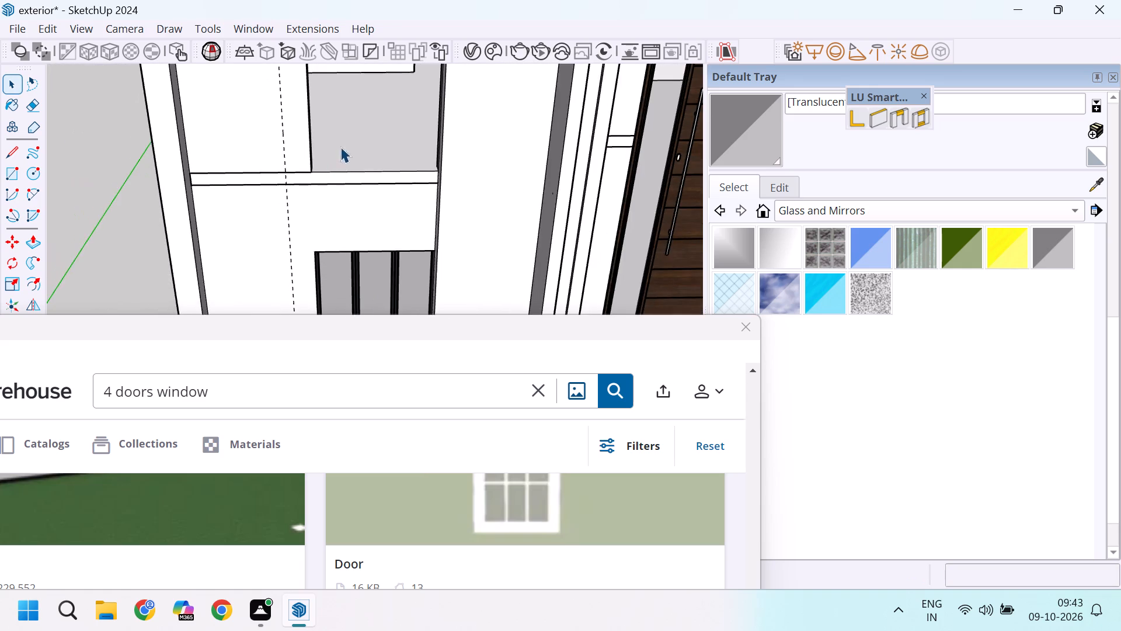
{"action": "middle_click_drag", "start_coordinate": [335, 147], "coordinate": [302, 148]}
{"action": "scroll", "coordinate": [279, 142], "scroll_direction": "up", "scroll_amount": 8}
{"action": "scroll", "coordinate": [291, 151], "scroll_direction": "down", "scroll_amount": 4}
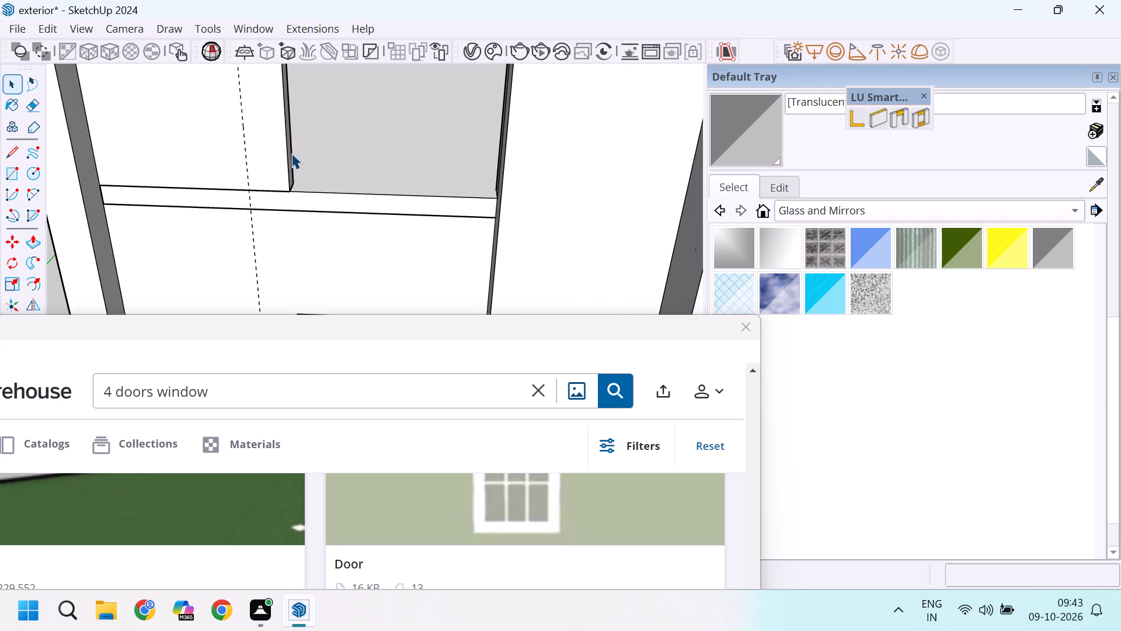
{"action": "key", "text": "p"}
{"action": "left_click", "coordinate": [290, 144]}
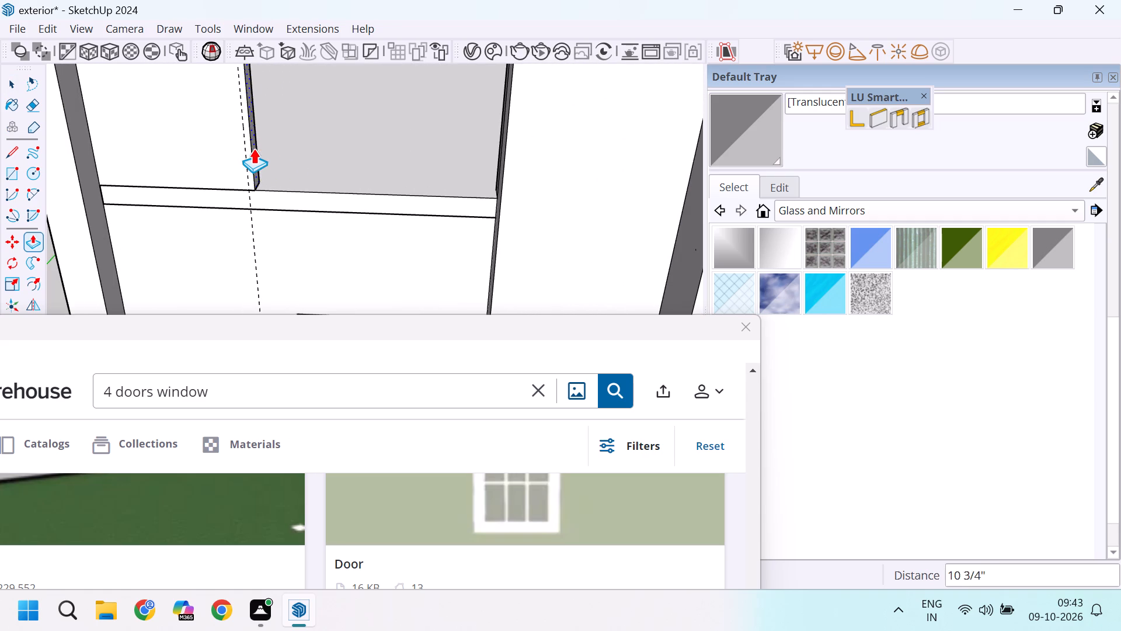
{"action": "left_click", "coordinate": [245, 148]}
Move the four-pane window frame out of the ground-floor opening to the open space beside the house.
{"action": "scroll", "coordinate": [277, 151], "scroll_direction": "down", "scroll_amount": 10}
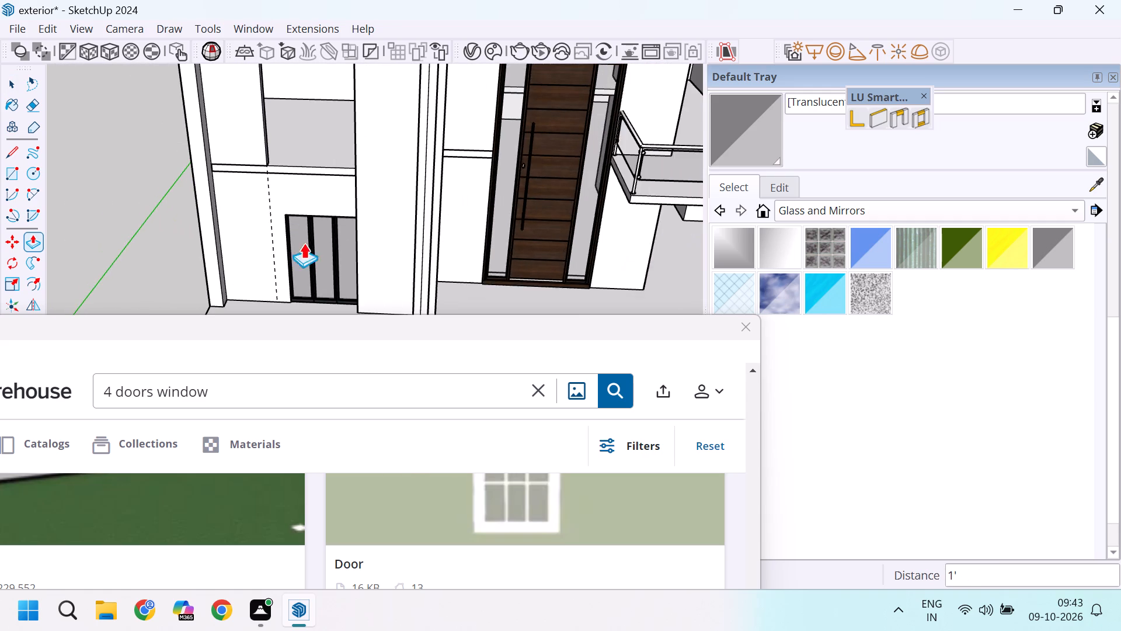
{"action": "scroll", "coordinate": [288, 253], "scroll_direction": "up", "scroll_amount": 9}
{"action": "key", "text": "space"}
{"action": "left_click", "coordinate": [350, 224]}
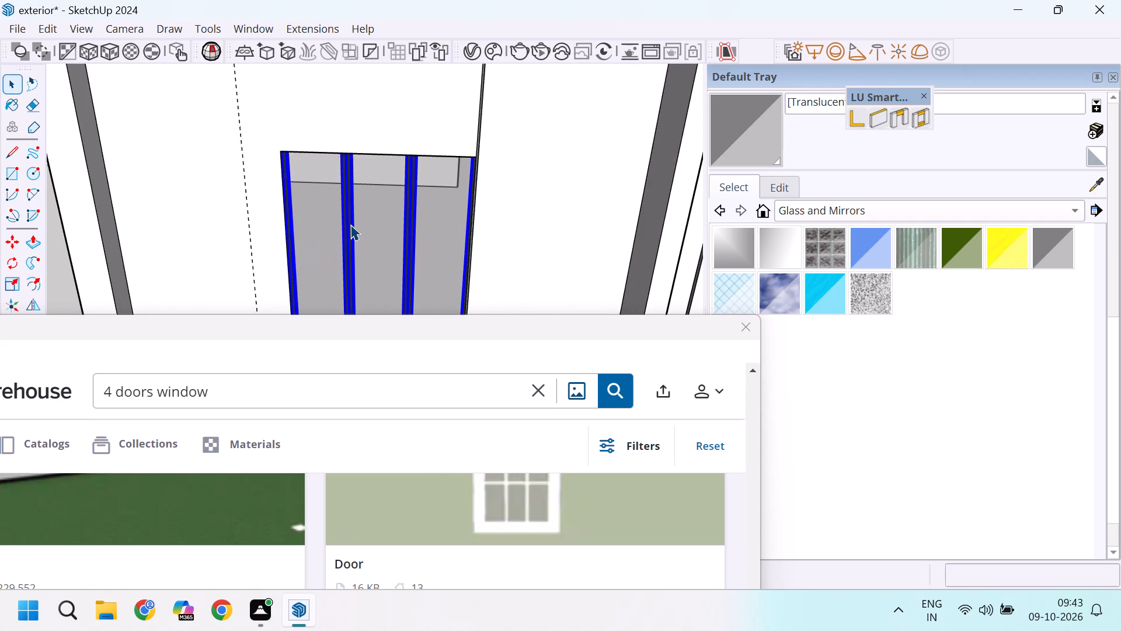
{"action": "scroll", "coordinate": [350, 224], "scroll_direction": "down", "scroll_amount": 4}
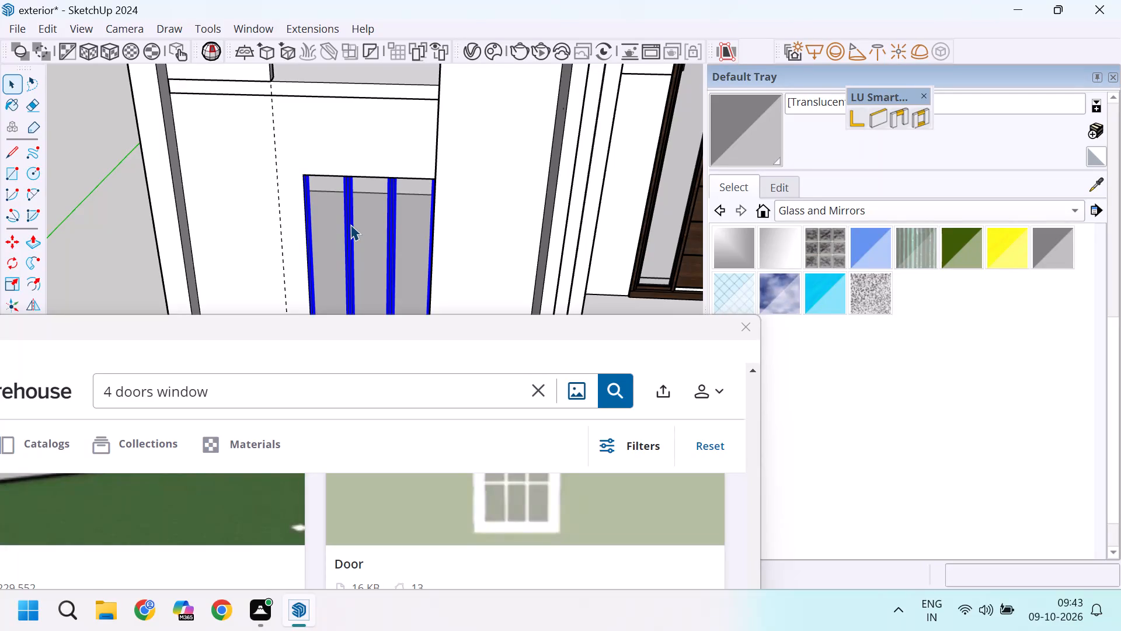
{"action": "key", "text": "m"}
{"action": "left_click", "coordinate": [350, 224]}
{"action": "left_click", "coordinate": [110, 164]}
Push/Pull the ground-floor opening's side face by the same 1' so it is widened to the guide line.
{"action": "scroll", "coordinate": [265, 197], "scroll_direction": "down", "scroll_amount": 3}
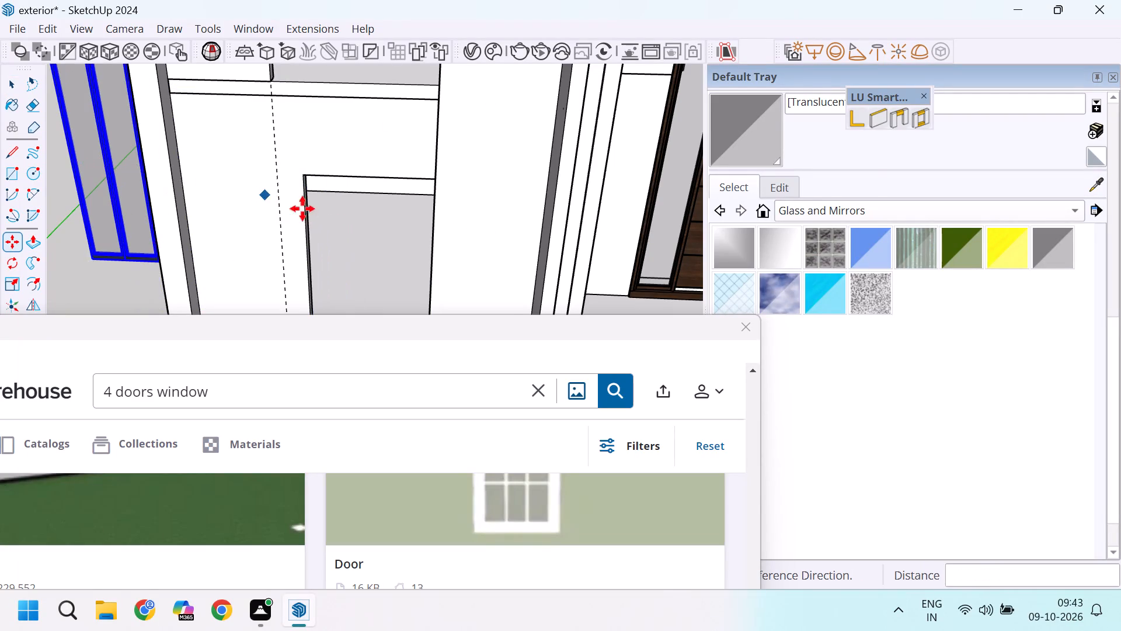
{"action": "scroll", "coordinate": [322, 226], "scroll_direction": "up", "scroll_amount": 5}
{"action": "key", "text": "p"}
{"action": "scroll", "coordinate": [291, 222], "scroll_direction": "up", "scroll_amount": 4}
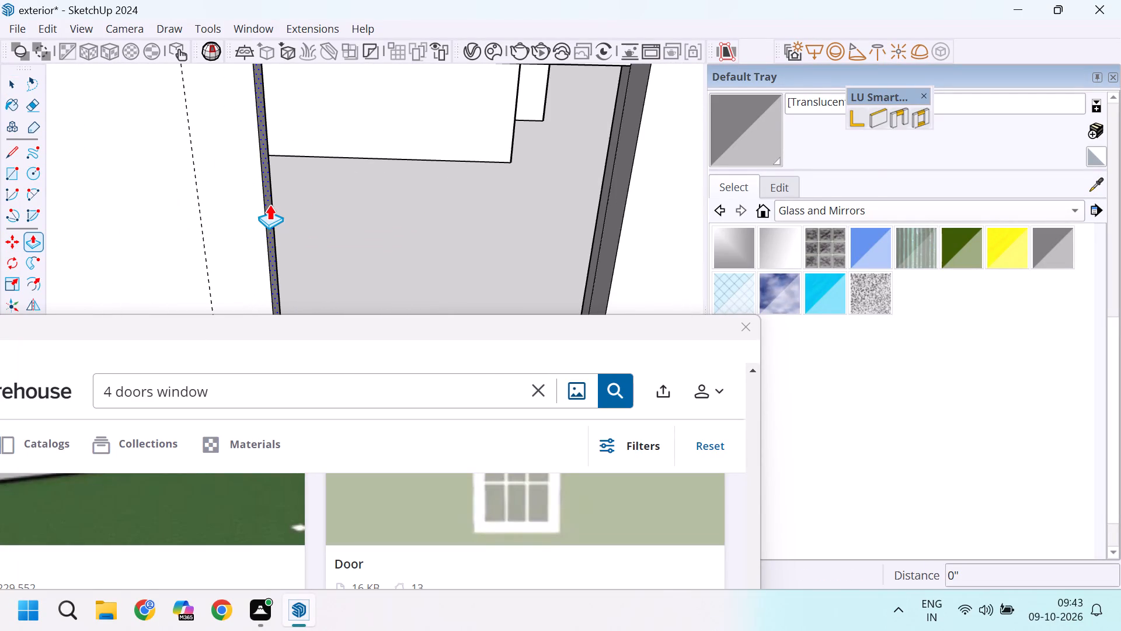
{"action": "double_click", "coordinate": [269, 204]}
{"action": "scroll", "coordinate": [269, 204], "scroll_direction": "down", "scroll_amount": 13}
{"action": "key", "text": "space"}
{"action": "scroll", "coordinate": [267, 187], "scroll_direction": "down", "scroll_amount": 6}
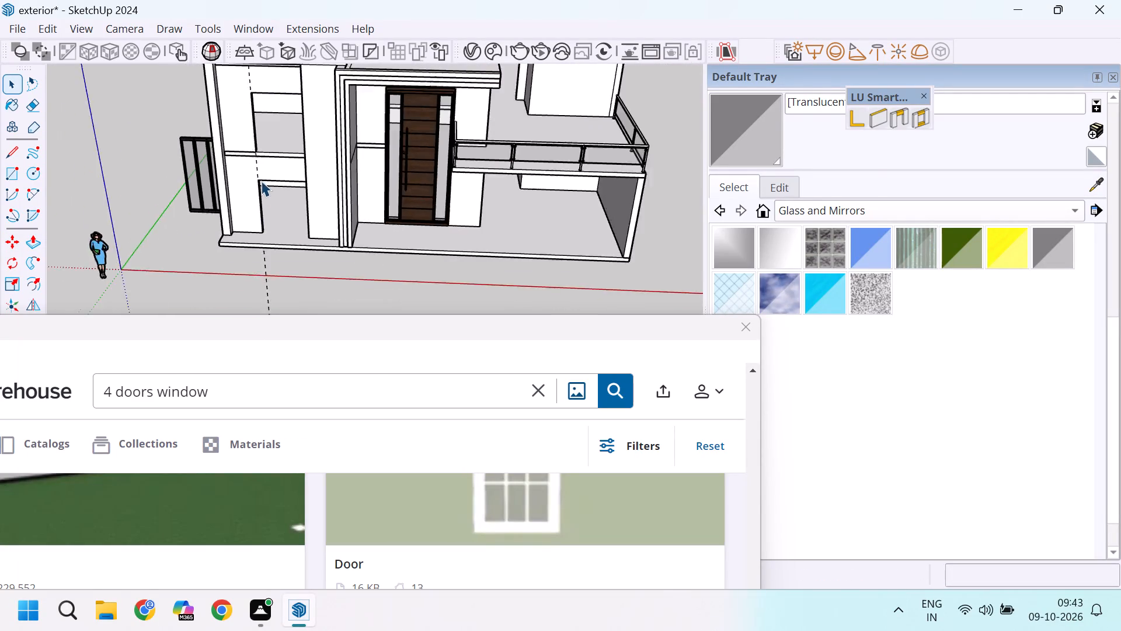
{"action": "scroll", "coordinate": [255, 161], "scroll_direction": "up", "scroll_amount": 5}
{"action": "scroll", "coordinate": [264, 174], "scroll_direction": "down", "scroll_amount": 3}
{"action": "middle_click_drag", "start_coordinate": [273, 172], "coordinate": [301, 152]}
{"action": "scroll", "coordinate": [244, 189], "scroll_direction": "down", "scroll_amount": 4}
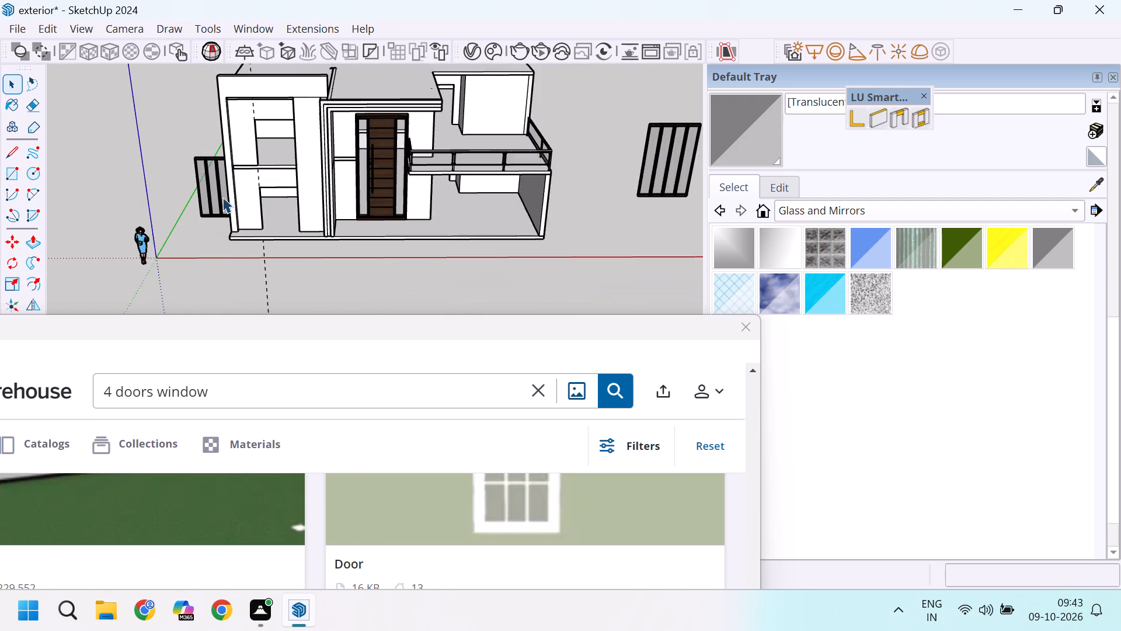
Move the four-pane window frame by its lower corner from beside the house into the lower corner of the widened ground-floor opening.
{"action": "scroll", "coordinate": [213, 187], "scroll_direction": "up", "scroll_amount": 4}
{"action": "middle_click_drag", "start_coordinate": [215, 186], "coordinate": [308, 154]}
{"action": "scroll", "coordinate": [224, 186], "scroll_direction": "up", "scroll_amount": 4}
{"action": "left_click", "coordinate": [212, 171]}
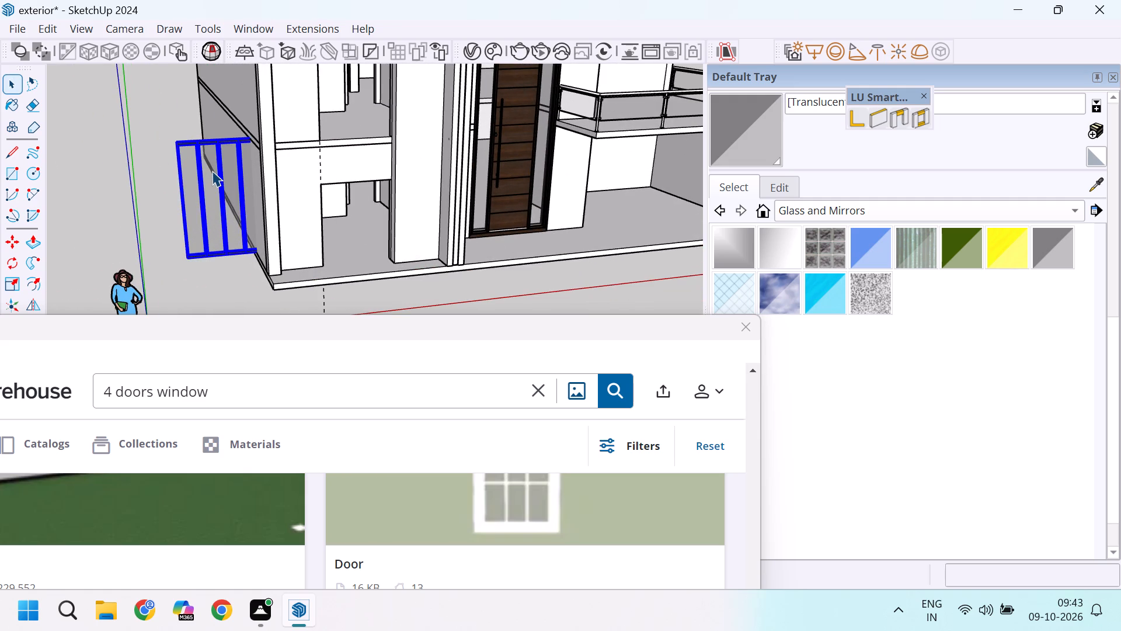
{"action": "scroll", "coordinate": [211, 169], "scroll_direction": "down", "scroll_amount": 4}
{"action": "scroll", "coordinate": [206, 205], "scroll_direction": "up", "scroll_amount": 15}
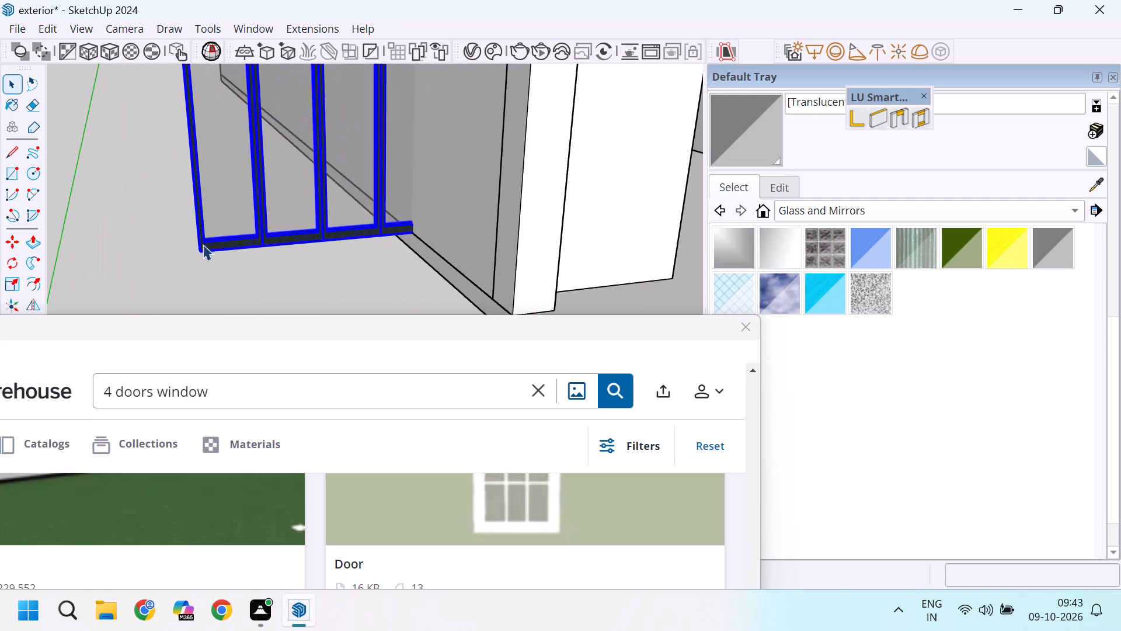
{"action": "middle_click_drag", "start_coordinate": [203, 244], "coordinate": [330, 277]}
{"action": "scroll", "coordinate": [322, 290], "scroll_direction": "up", "scroll_amount": 6}
{"action": "scroll", "coordinate": [329, 165], "scroll_direction": "down", "scroll_amount": 14}
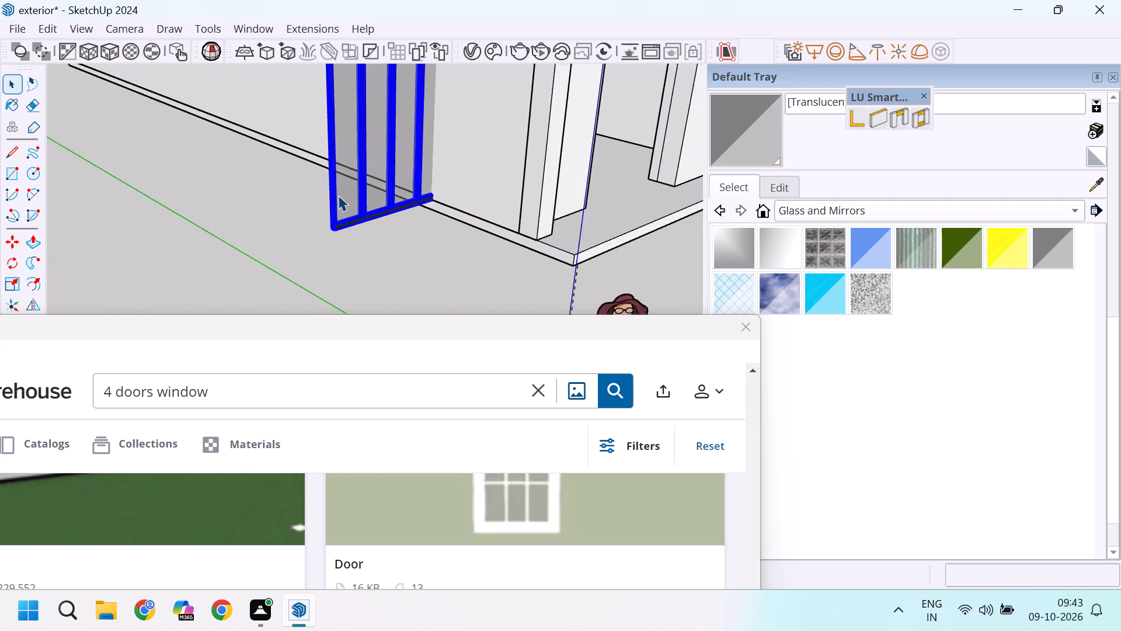
{"action": "scroll", "coordinate": [338, 195], "scroll_direction": "down", "scroll_amount": 4}
{"action": "scroll", "coordinate": [331, 201], "scroll_direction": "up", "scroll_amount": 14}
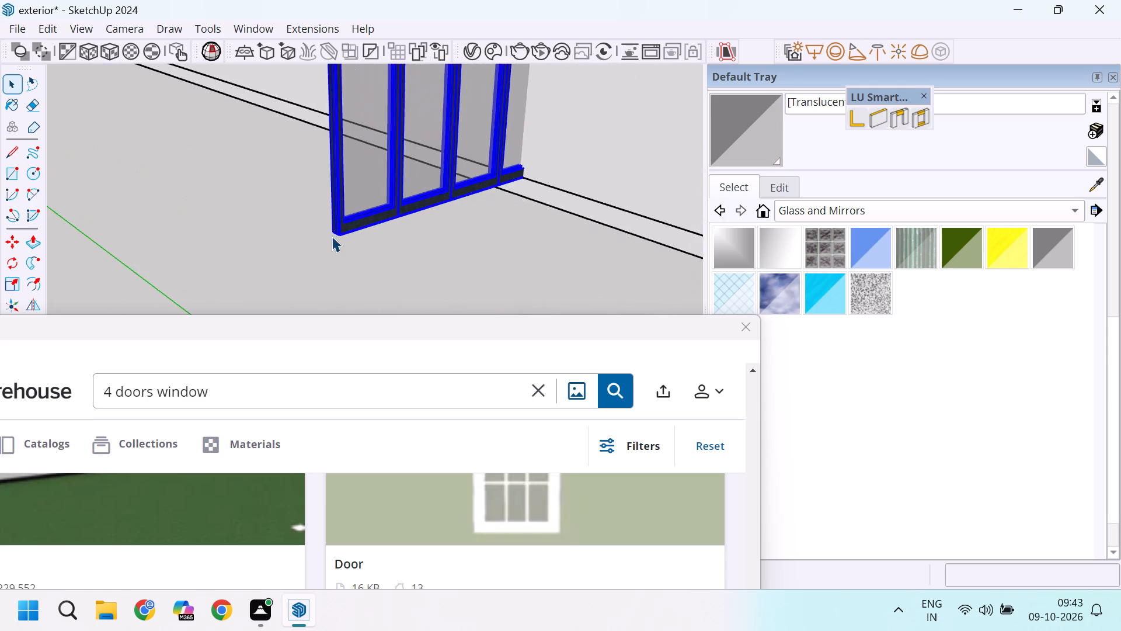
{"action": "scroll", "coordinate": [332, 236], "scroll_direction": "up", "scroll_amount": 10}
{"action": "key", "text": "m"}
{"action": "scroll", "coordinate": [332, 237], "scroll_direction": "up", "scroll_amount": 5}
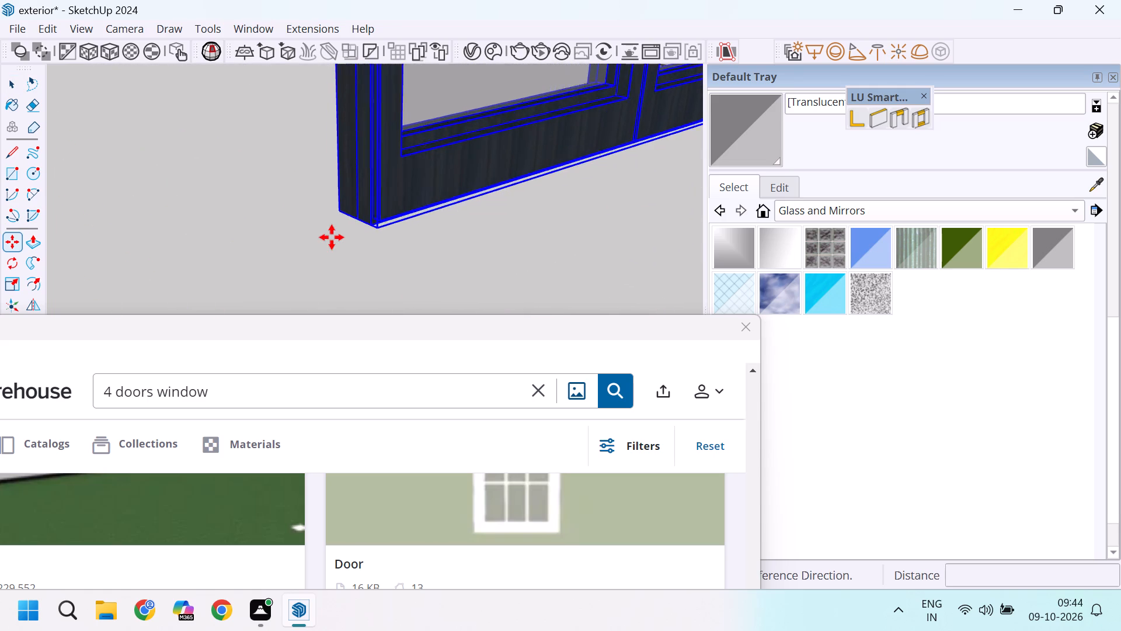
{"action": "scroll", "coordinate": [344, 231], "scroll_direction": "up", "scroll_amount": 4}
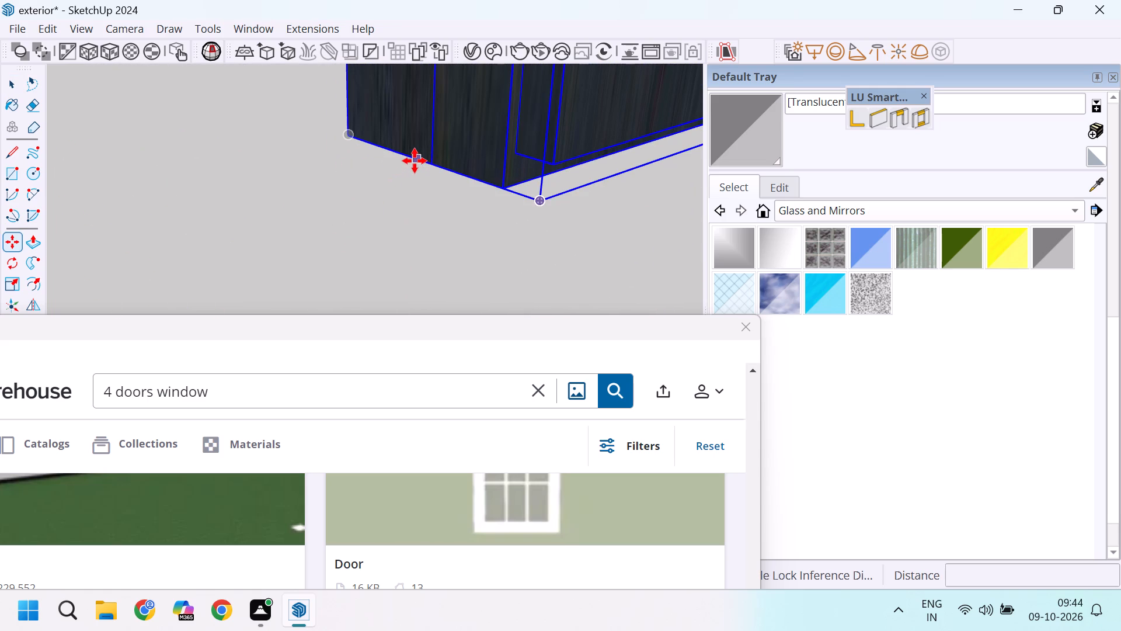
{"action": "scroll", "coordinate": [413, 159], "scroll_direction": "up", "scroll_amount": 4}
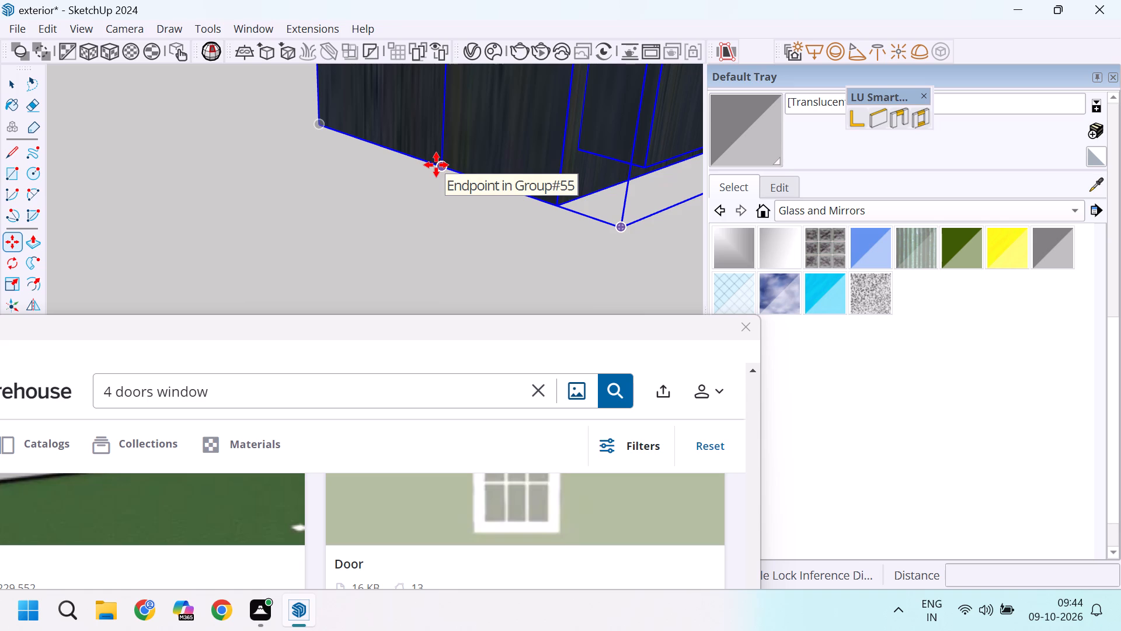
{"action": "key", "text": "l"}
{"action": "left_click_drag", "start_coordinate": [558, 204], "coordinate": [535, 202]}
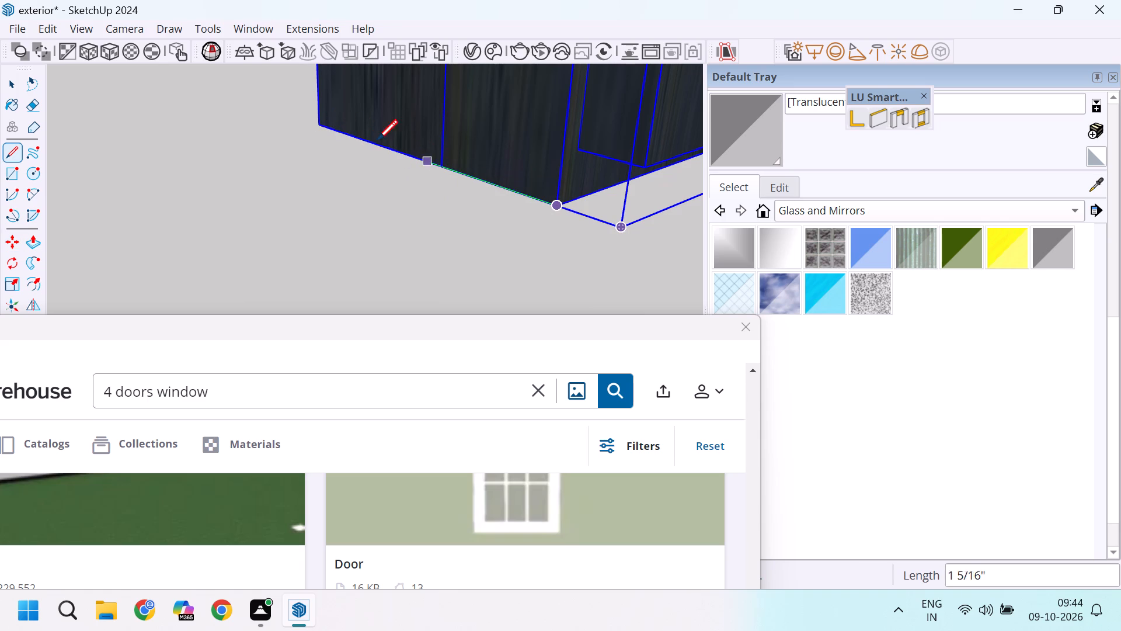
{"action": "key", "text": "Escape"}
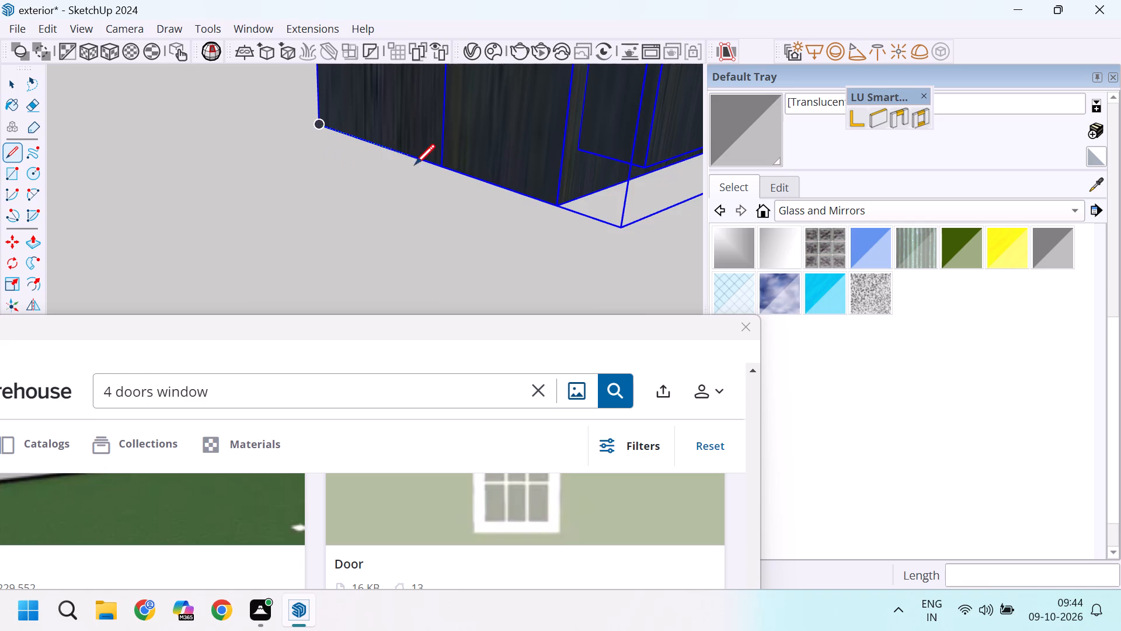
{"action": "scroll", "coordinate": [422, 165], "scroll_direction": "up", "scroll_amount": 3}
{"action": "scroll", "coordinate": [444, 168], "scroll_direction": "down", "scroll_amount": 4}
{"action": "key", "text": "m"}
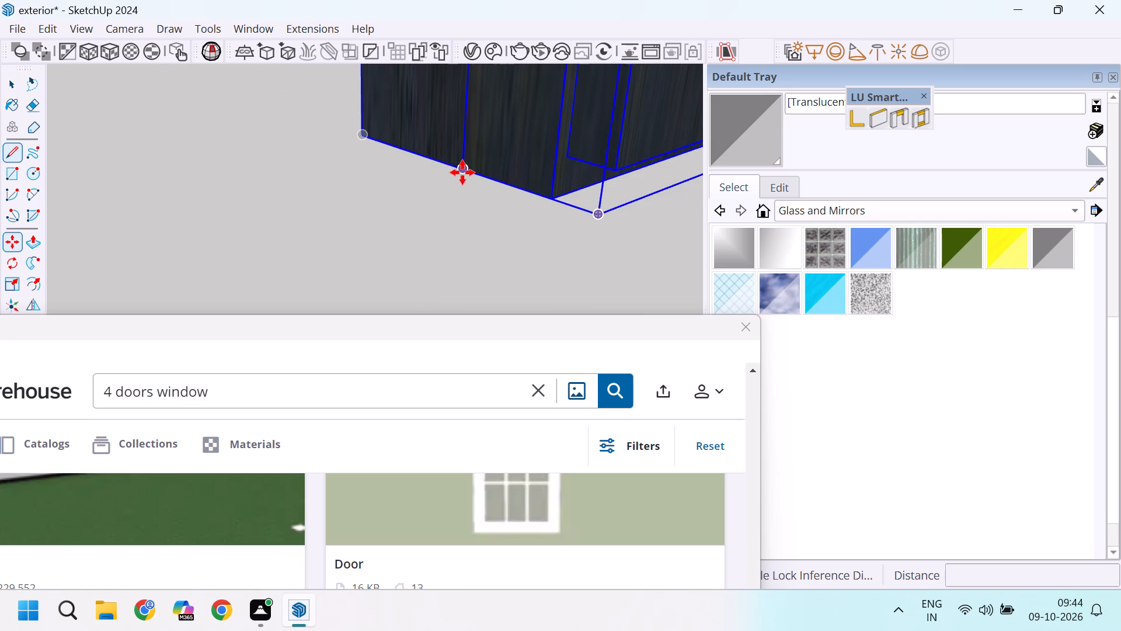
{"action": "left_click_drag", "start_coordinate": [460, 168], "coordinate": [438, 170]}
{"action": "scroll", "coordinate": [303, 151], "scroll_direction": "down", "scroll_amount": 20}
{"action": "scroll", "coordinate": [303, 151], "scroll_direction": "down", "scroll_amount": 6}
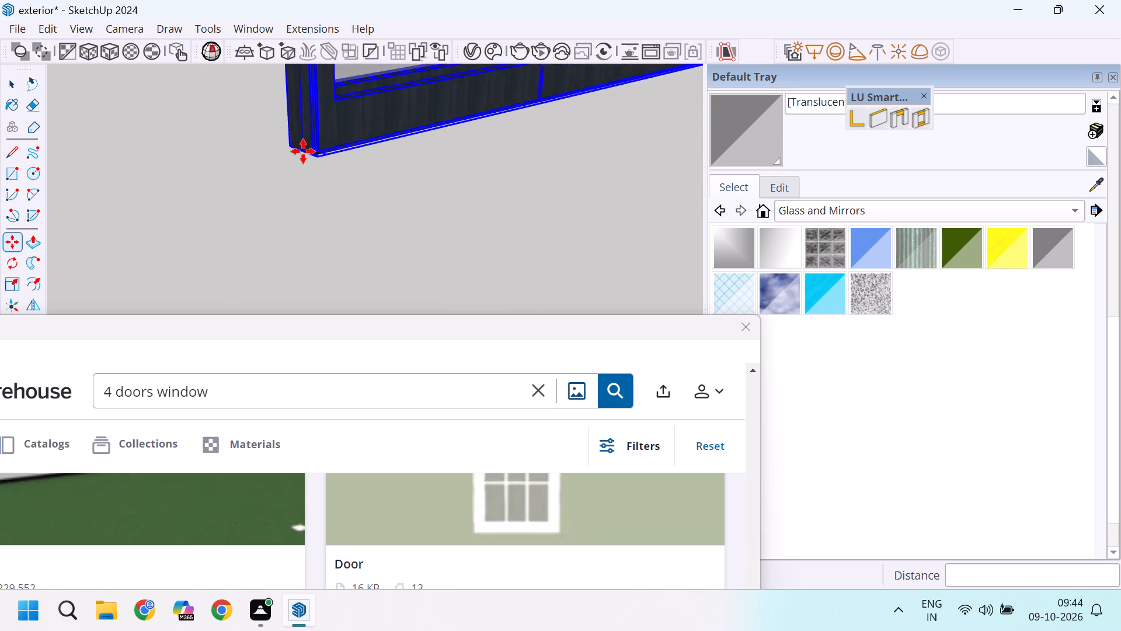
{"action": "scroll", "coordinate": [303, 151], "scroll_direction": "down", "scroll_amount": 20}
{"action": "scroll", "coordinate": [303, 151], "scroll_direction": "down", "scroll_amount": 4}
{"action": "middle_click_drag", "start_coordinate": [604, 126], "coordinate": [449, 169]}
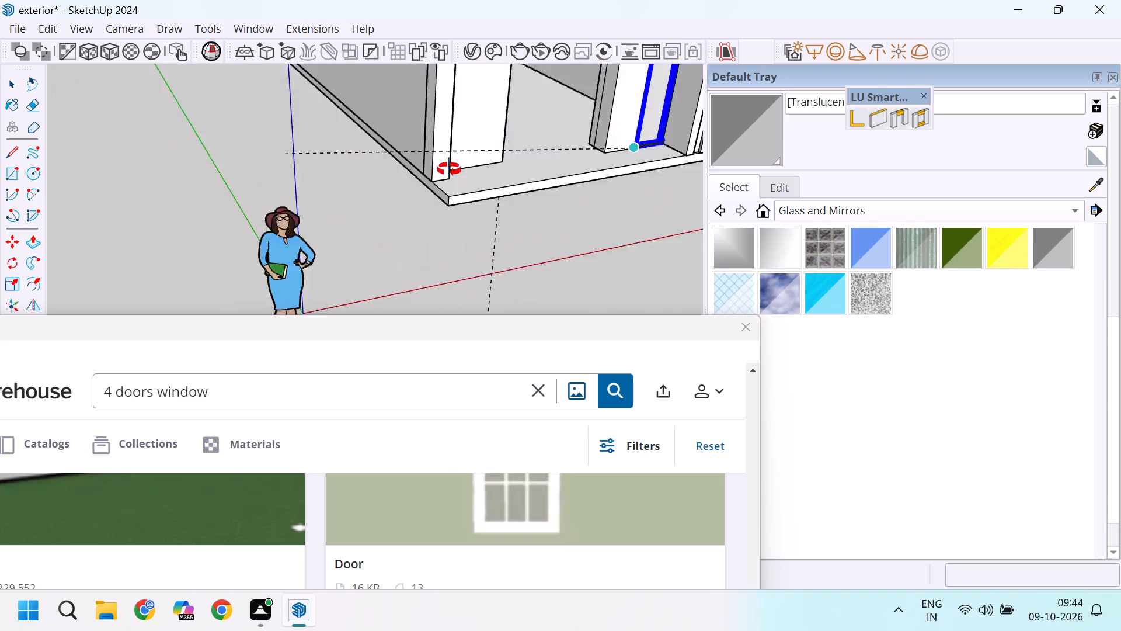
{"action": "middle_click_drag", "start_coordinate": [449, 169], "coordinate": [336, 176]}
{"action": "scroll", "coordinate": [511, 198], "scroll_direction": "up", "scroll_amount": 20}
{"action": "scroll", "coordinate": [511, 198], "scroll_direction": "up", "scroll_amount": 5}
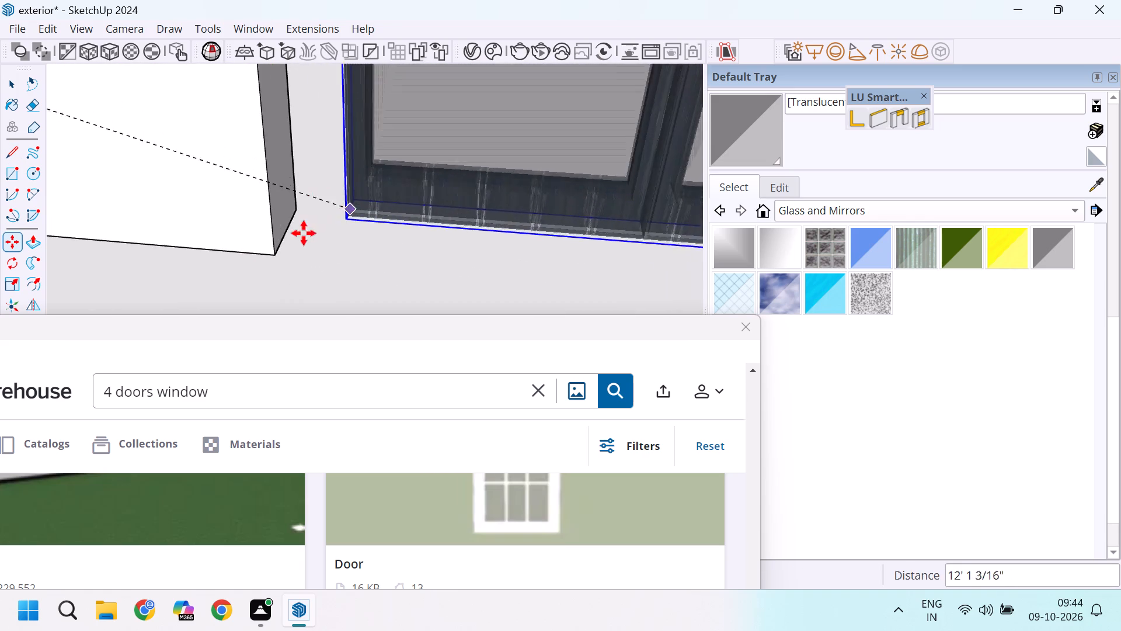
{"action": "scroll", "coordinate": [304, 233], "scroll_direction": "up", "scroll_amount": 8}
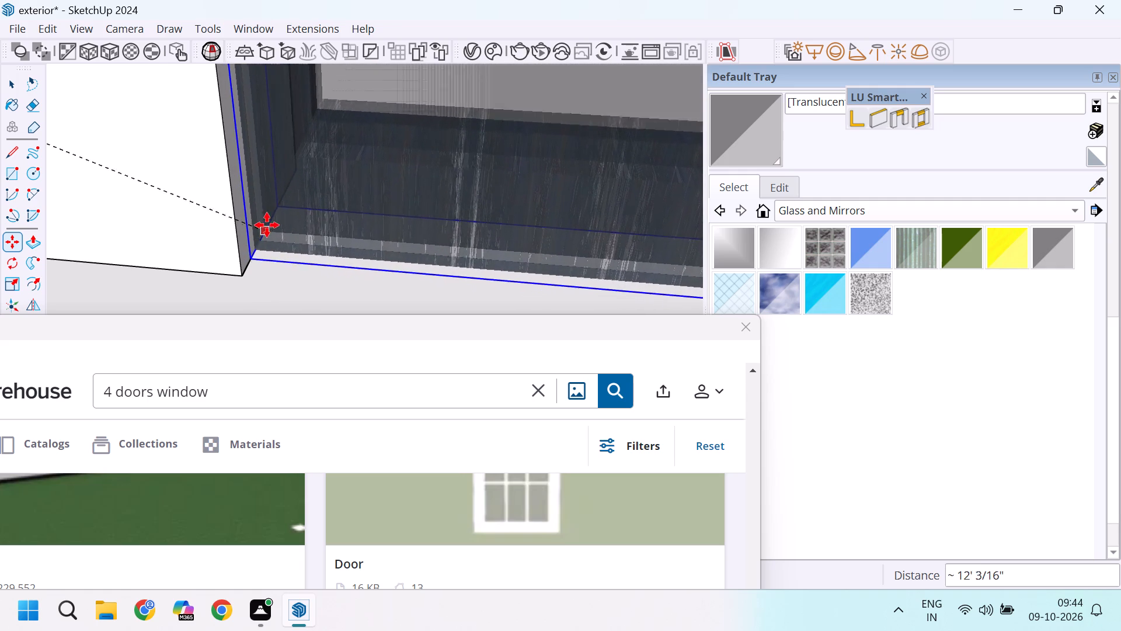
{"action": "left_click", "coordinate": [272, 218]}
Scale the window frame's height to about 0.71 about its base so its top meets the ground-floor opening's top edge.
{"action": "scroll", "coordinate": [154, 230], "scroll_direction": "down", "scroll_amount": 20}
{"action": "scroll", "coordinate": [154, 230], "scroll_direction": "down", "scroll_amount": 3}
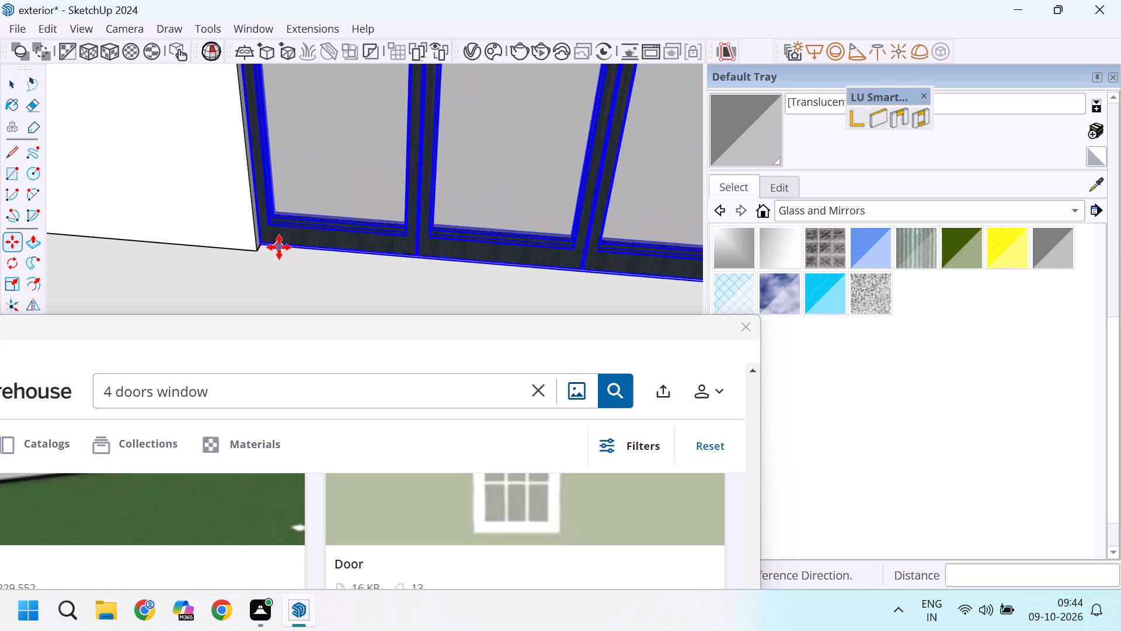
{"action": "scroll", "coordinate": [279, 247], "scroll_direction": "down", "scroll_amount": 20}
{"action": "middle_click_drag", "start_coordinate": [289, 238], "coordinate": [376, 182]}
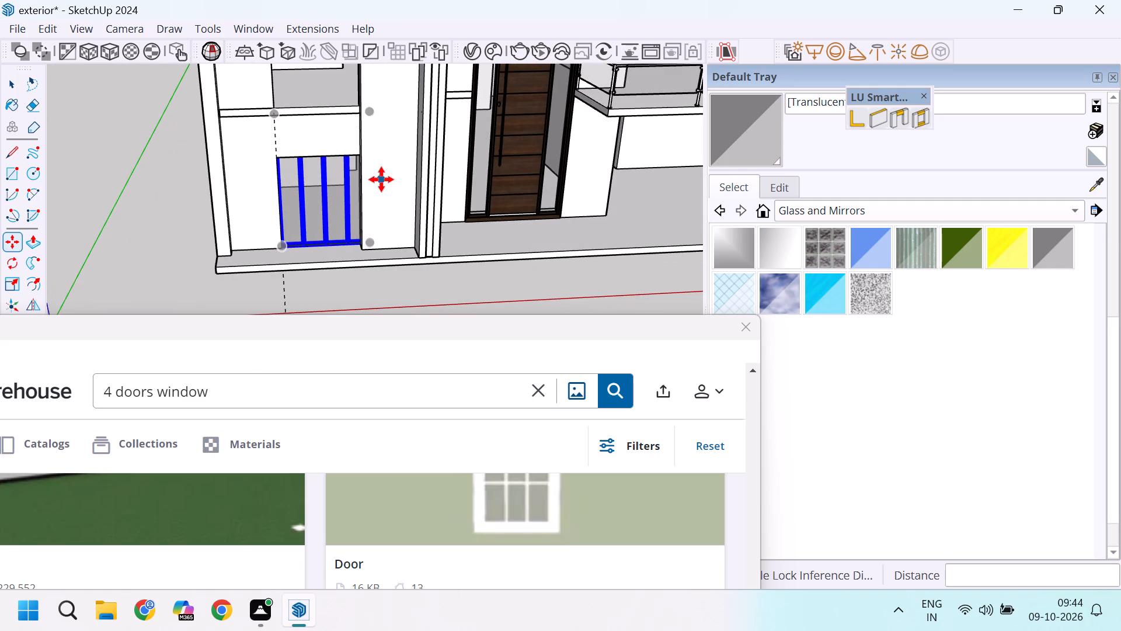
{"action": "key", "text": "k"}
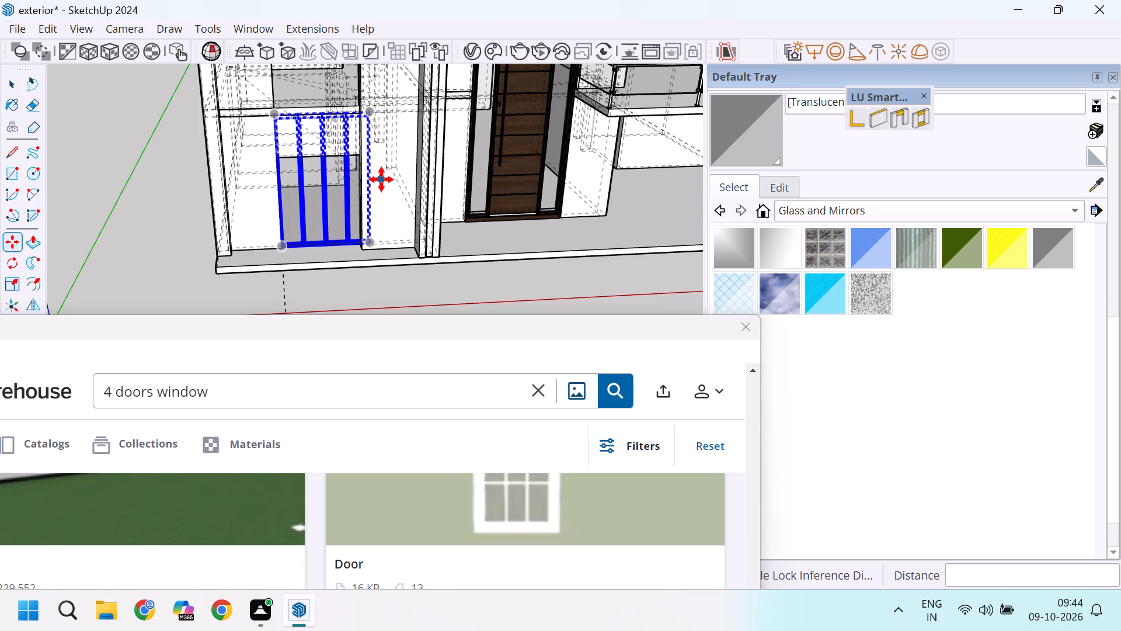
{"action": "key", "text": "s"}
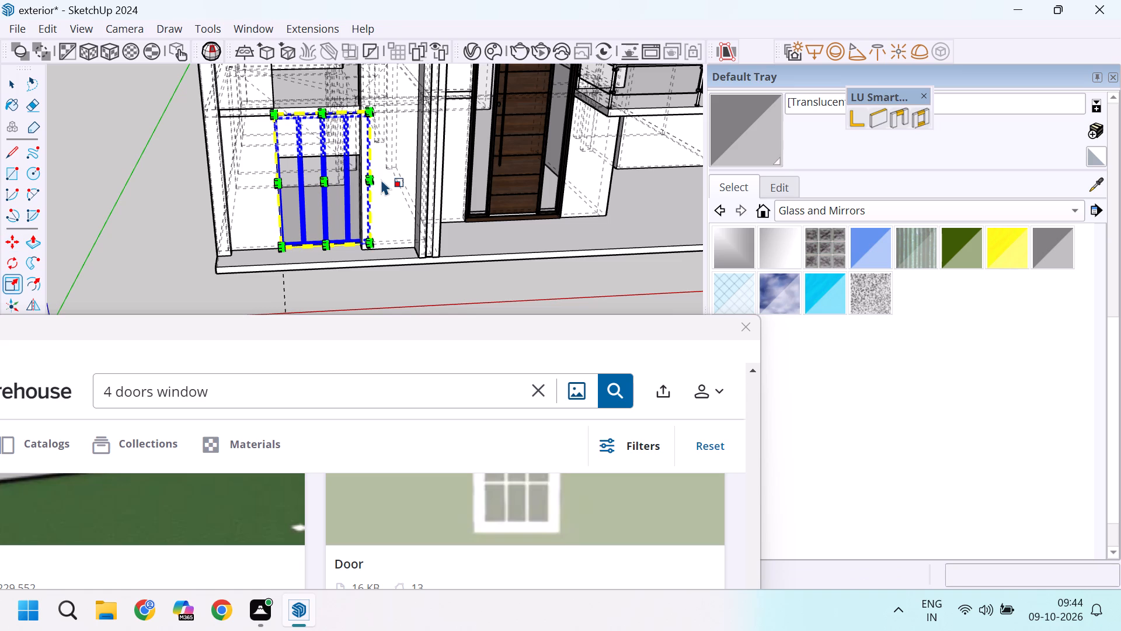
{"action": "scroll", "coordinate": [315, 127], "scroll_direction": "up", "scroll_amount": 19}
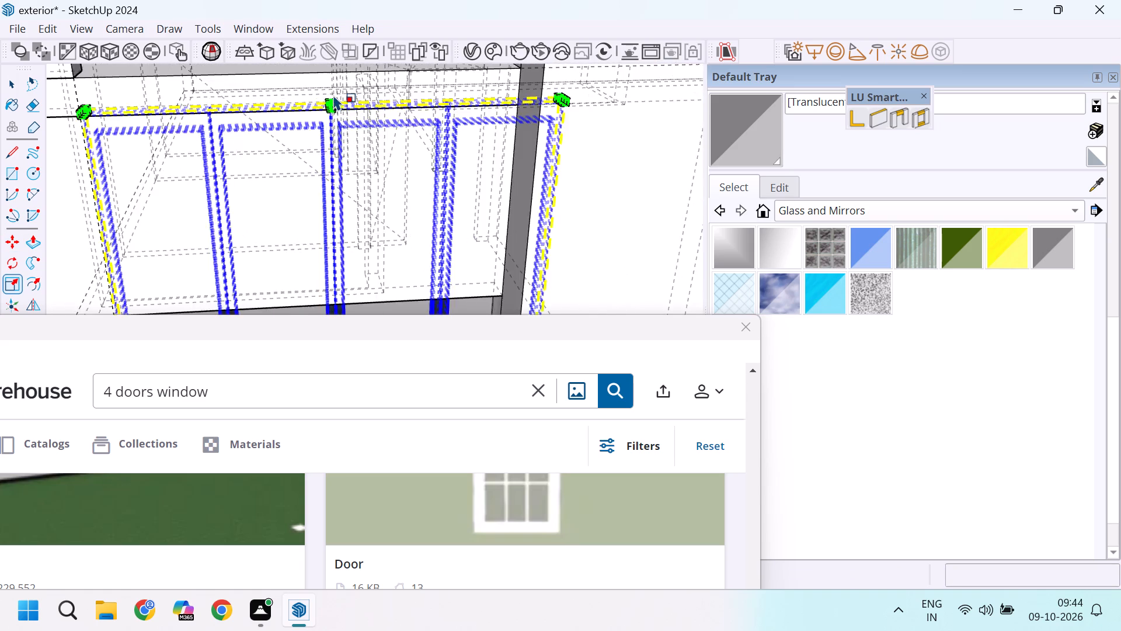
{"action": "scroll", "coordinate": [333, 95], "scroll_direction": "up", "scroll_amount": 19}
{"action": "scroll", "coordinate": [339, 151], "scroll_direction": "up", "scroll_amount": 1}
{"action": "middle_click_drag", "start_coordinate": [339, 151], "coordinate": [325, 171]}
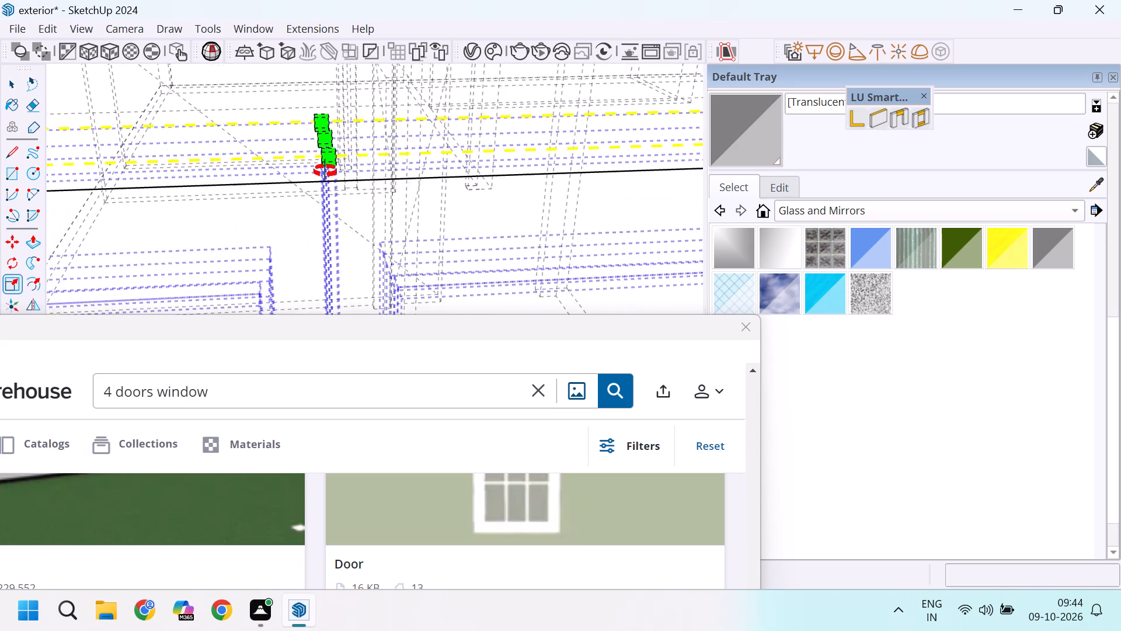
{"action": "middle_click_drag", "start_coordinate": [325, 171], "coordinate": [315, 211]}
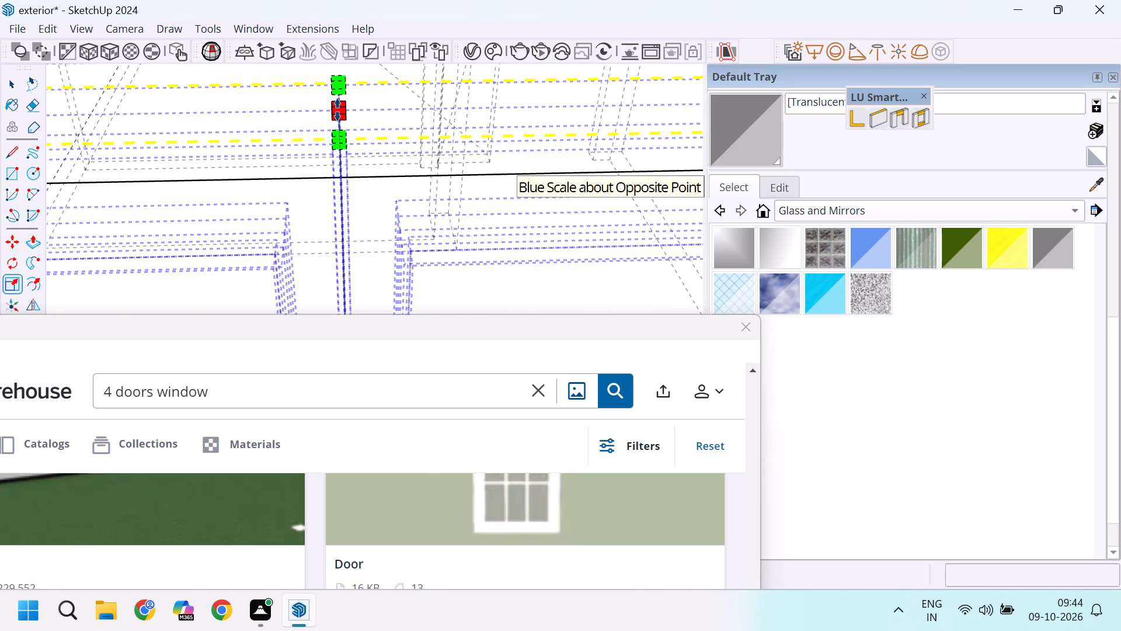
{"action": "left_click", "coordinate": [337, 110]}
{"action": "scroll", "coordinate": [346, 139], "scroll_direction": "down", "scroll_amount": 20}
{"action": "scroll", "coordinate": [346, 139], "scroll_direction": "down", "scroll_amount": 5}
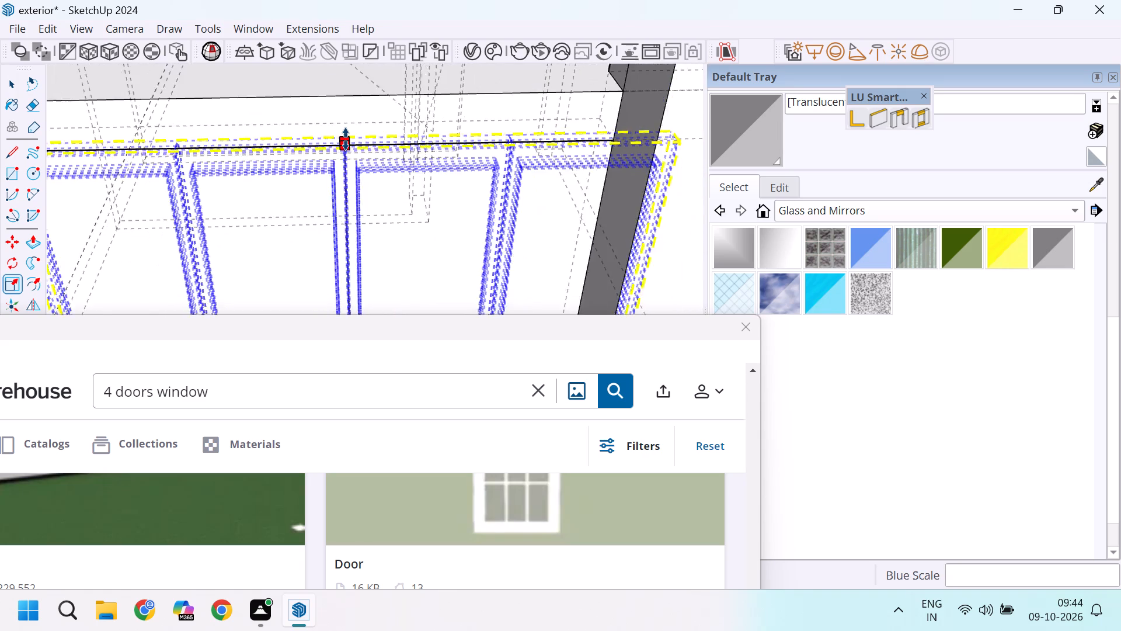
{"action": "scroll", "coordinate": [346, 139], "scroll_direction": "down", "scroll_amount": 11}
{"action": "scroll", "coordinate": [346, 226], "scroll_direction": "up", "scroll_amount": 5}
{"action": "middle_click_drag", "start_coordinate": [346, 230], "coordinate": [354, 126]}
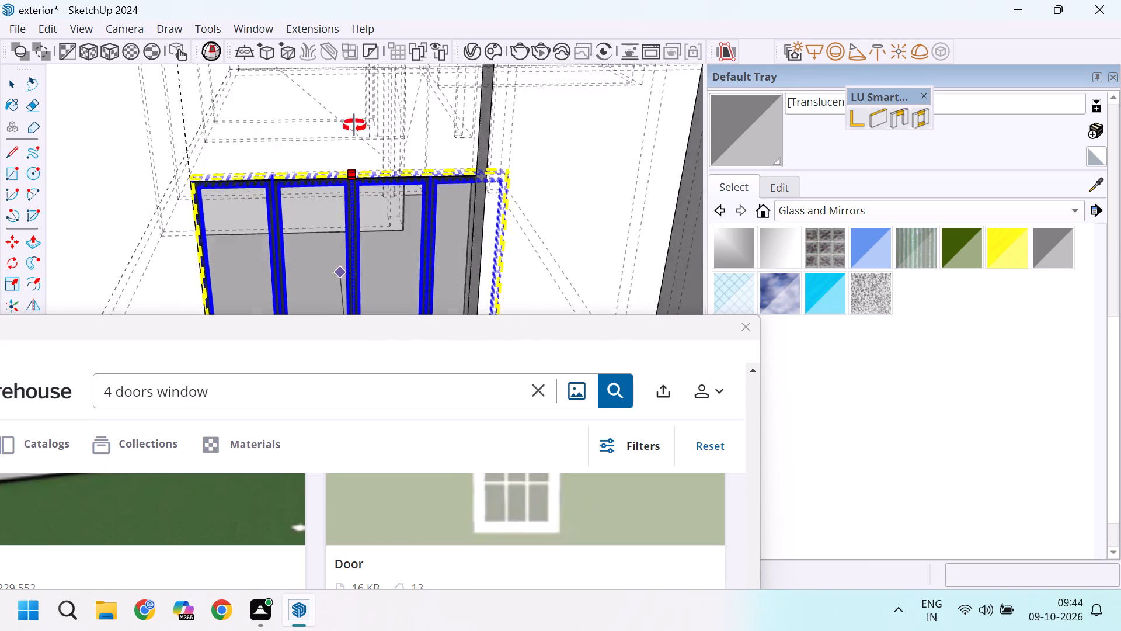
{"action": "middle_click_drag", "start_coordinate": [354, 126], "coordinate": [353, 109]}
{"action": "scroll", "coordinate": [346, 150], "scroll_direction": "up", "scroll_amount": 5}
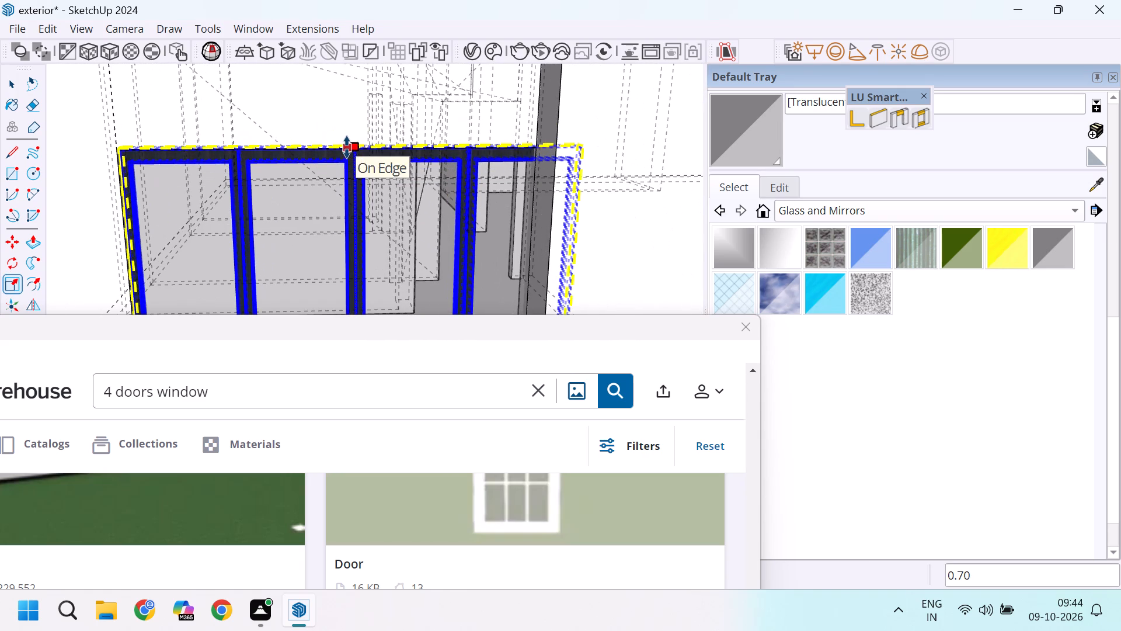
{"action": "middle_click_drag", "start_coordinate": [347, 147], "coordinate": [374, 80]}
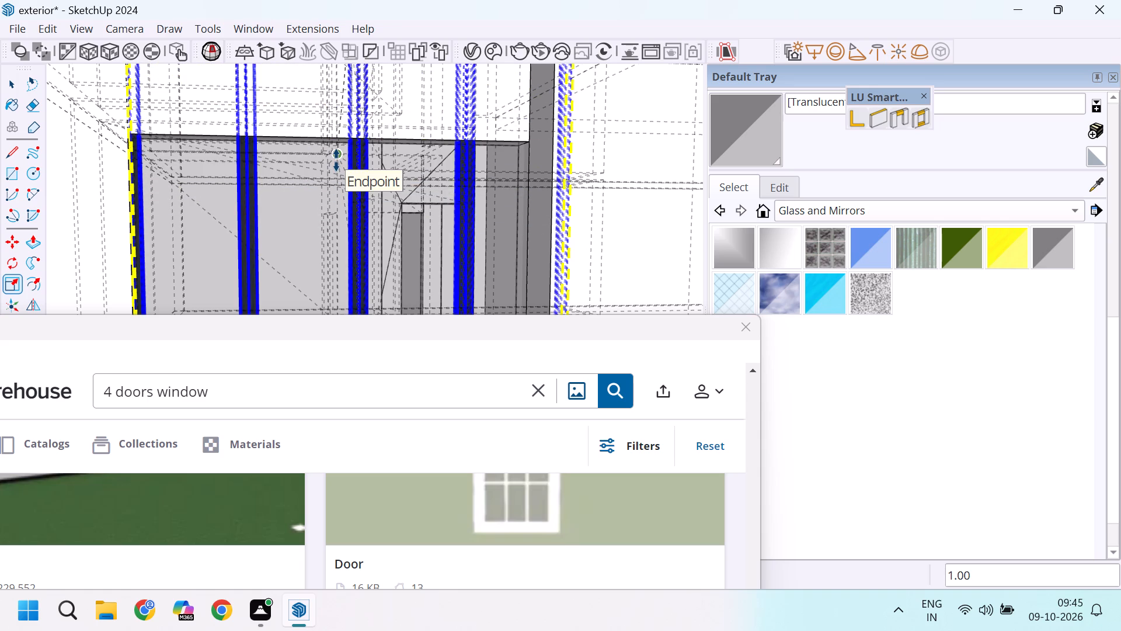
{"action": "scroll", "coordinate": [336, 160], "scroll_direction": "down", "scroll_amount": 13}
{"action": "scroll", "coordinate": [367, 173], "scroll_direction": "up", "scroll_amount": 6}
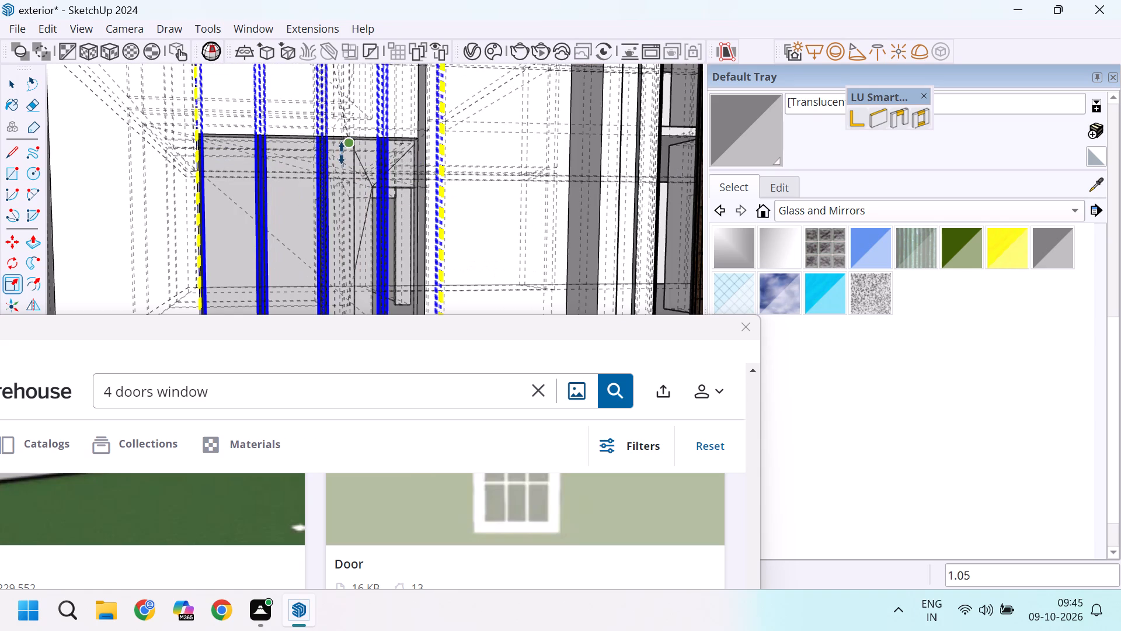
{"action": "scroll", "coordinate": [345, 151], "scroll_direction": "up", "scroll_amount": 6}
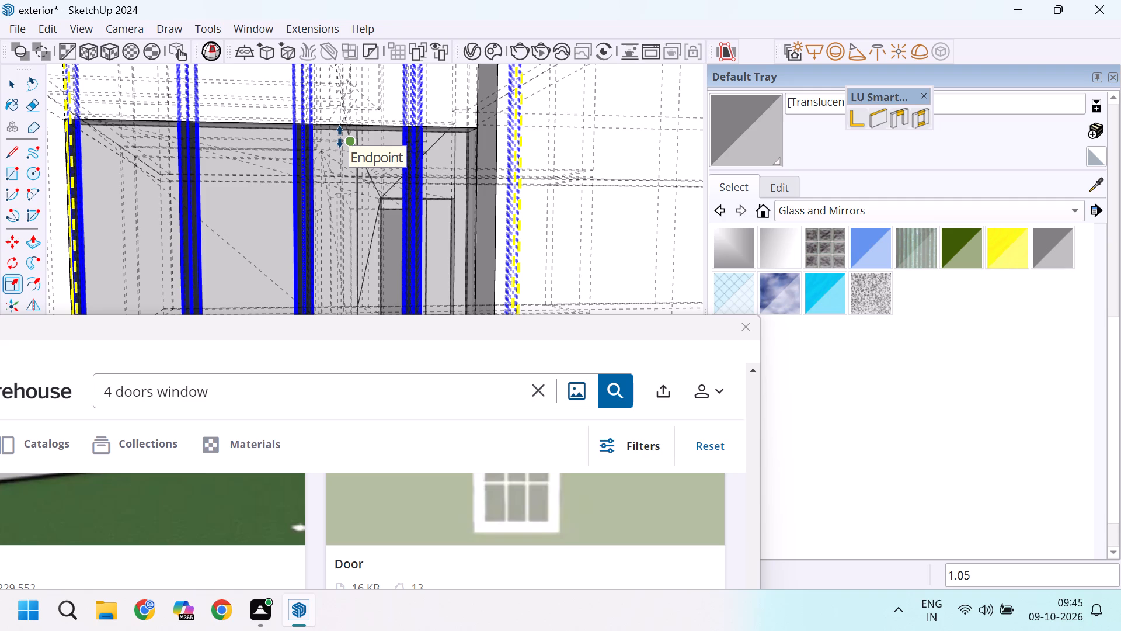
{"action": "key", "text": "k"}
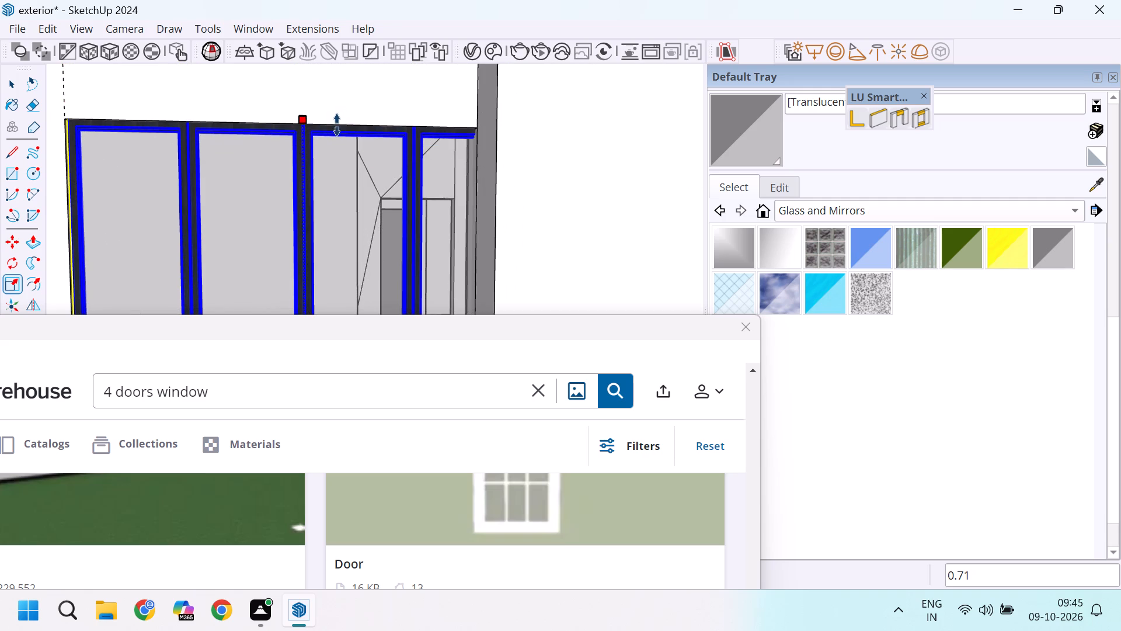
{"action": "scroll", "coordinate": [332, 119], "scroll_direction": "up", "scroll_amount": 9}
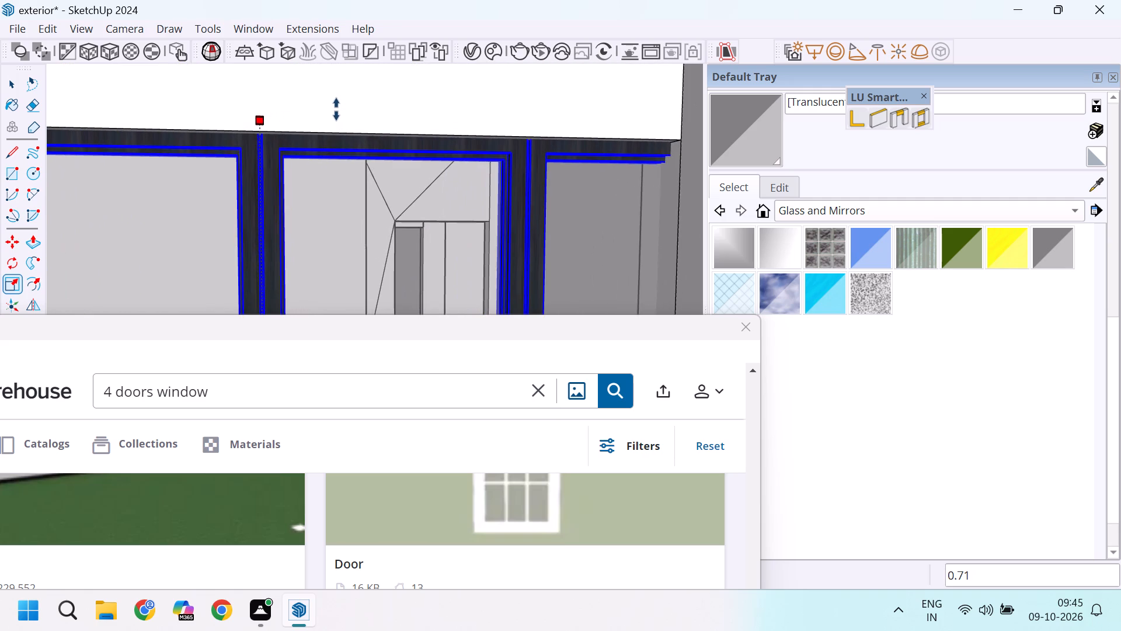
{"action": "left_click", "coordinate": [336, 108]}
Scale the ground-floor window frame's width to about 0.89 so its free side meets the opening's side edge.
{"action": "scroll", "coordinate": [273, 101], "scroll_direction": "down", "scroll_amount": 15}
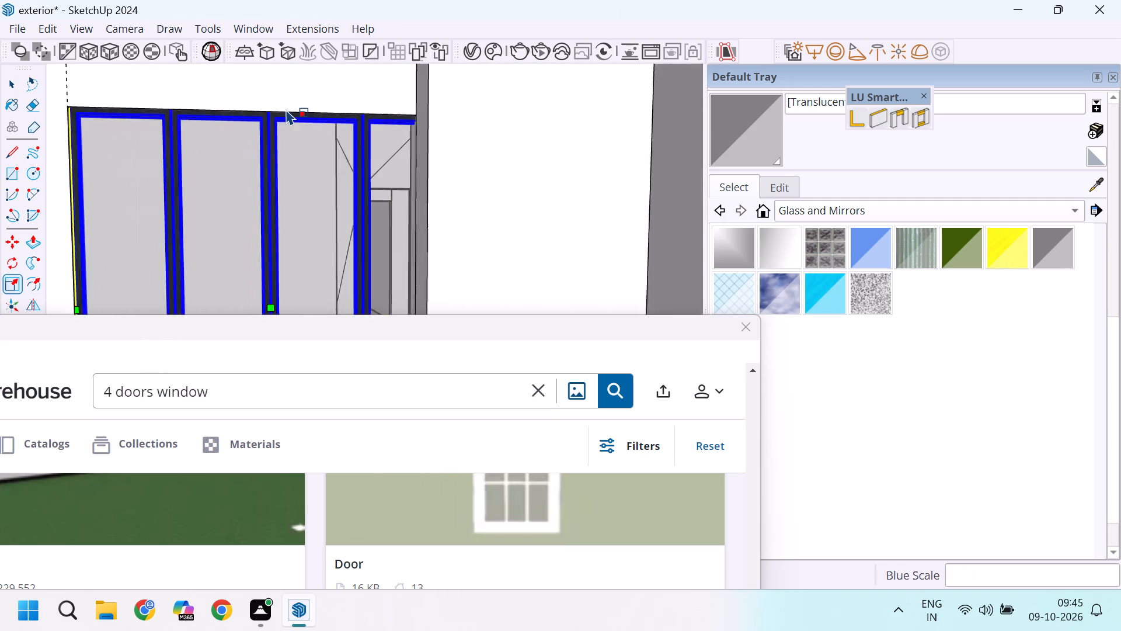
{"action": "scroll", "coordinate": [286, 109], "scroll_direction": "down", "scroll_amount": 4}
{"action": "scroll", "coordinate": [360, 183], "scroll_direction": "up", "scroll_amount": 5}
{"action": "middle_click_drag", "start_coordinate": [372, 197], "coordinate": [398, 213]}
{"action": "scroll", "coordinate": [402, 212], "scroll_direction": "down", "scroll_amount": 8}
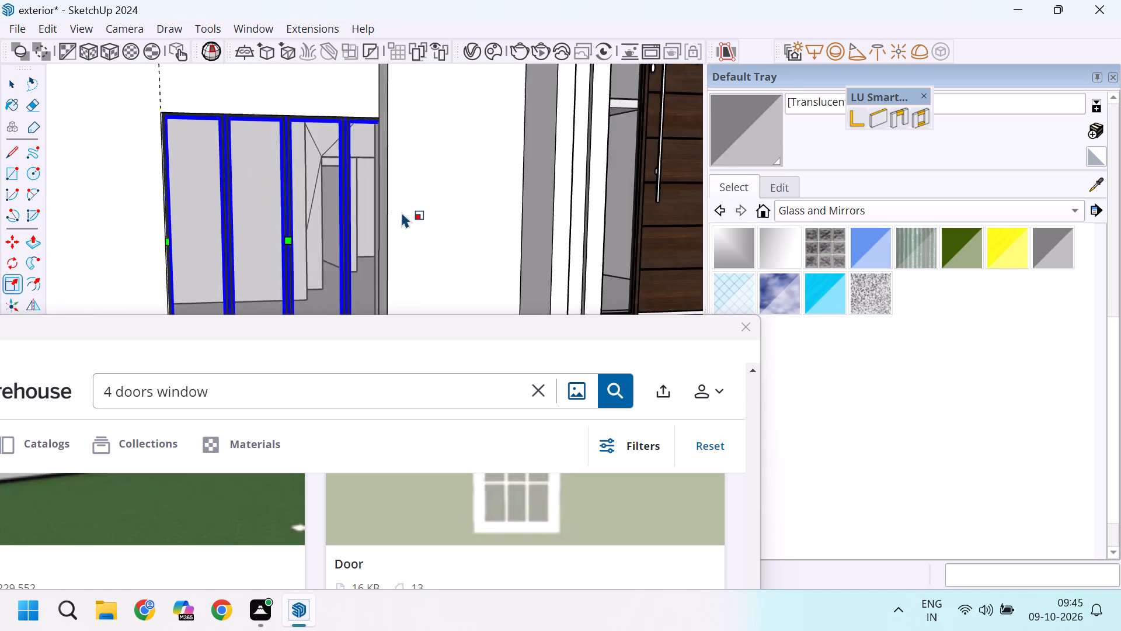
{"action": "scroll", "coordinate": [402, 212], "scroll_direction": "down", "scroll_amount": 4}
{"action": "scroll", "coordinate": [403, 211], "scroll_direction": "up", "scroll_amount": 5}
{"action": "key", "text": "k"}
{"action": "scroll", "coordinate": [403, 210], "scroll_direction": "up", "scroll_amount": 4}
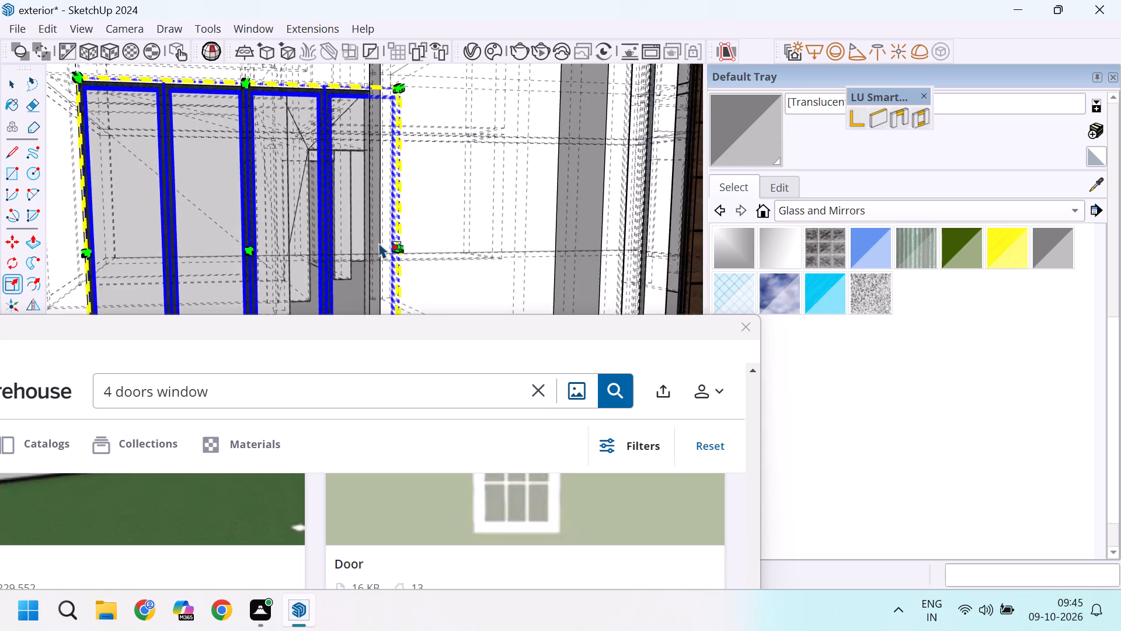
{"action": "scroll", "coordinate": [388, 242], "scroll_direction": "up", "scroll_amount": 6}
{"action": "middle_click_drag", "start_coordinate": [407, 256], "coordinate": [485, 317]}
{"action": "scroll", "coordinate": [433, 294], "scroll_direction": "up", "scroll_amount": 3}
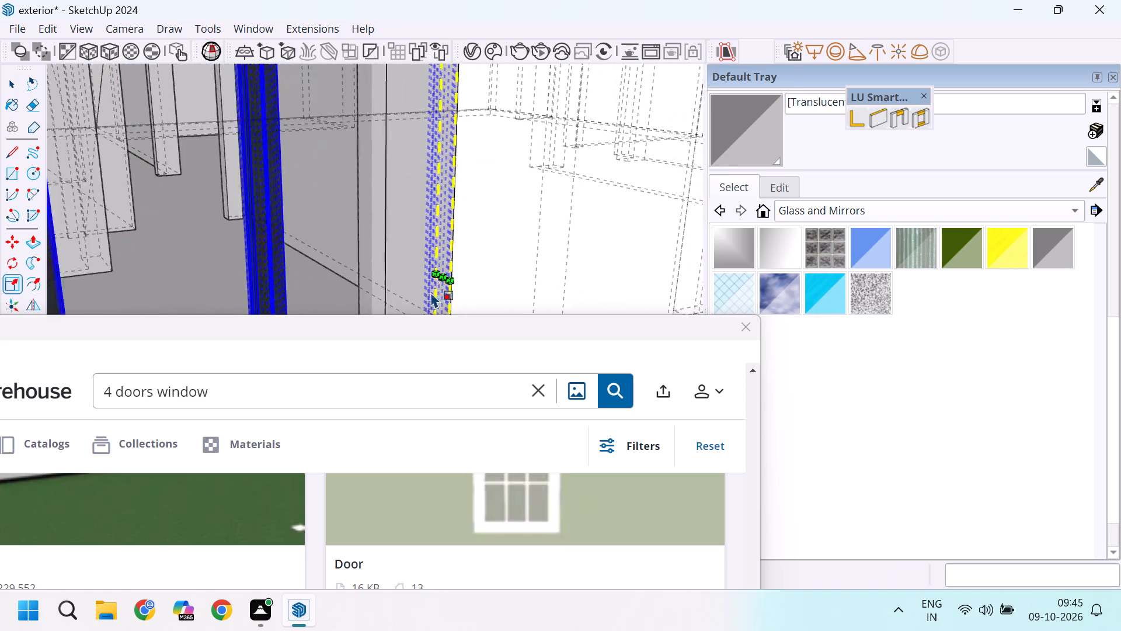
{"action": "scroll", "coordinate": [431, 292], "scroll_direction": "up", "scroll_amount": 6}
{"action": "left_click", "coordinate": [452, 277]}
{"action": "scroll", "coordinate": [381, 265], "scroll_direction": "down", "scroll_amount": 6}
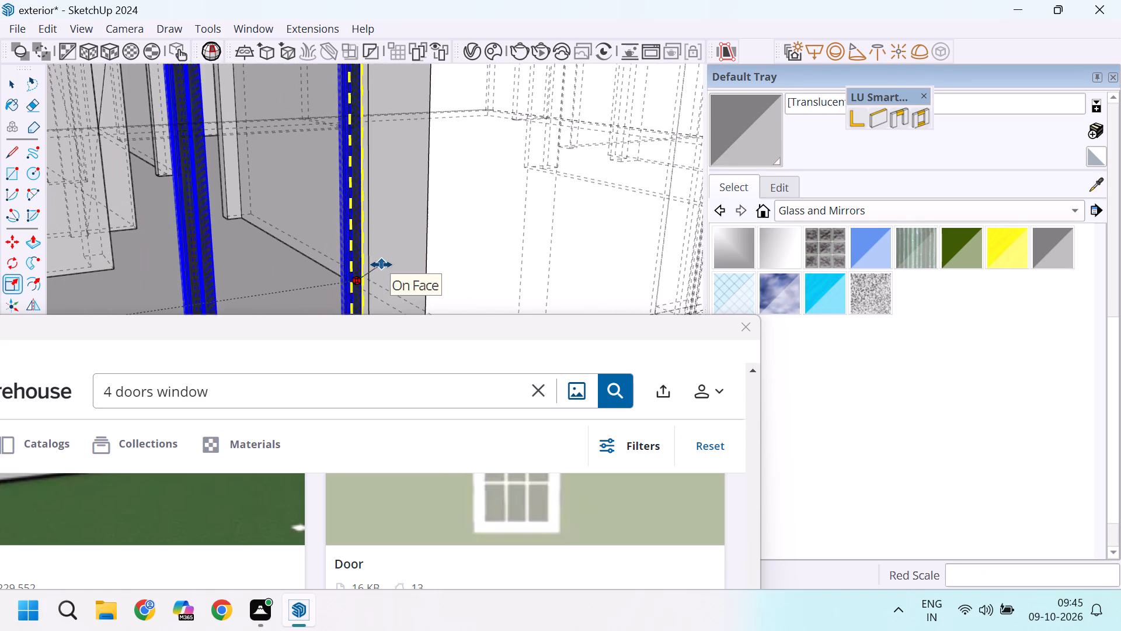
{"action": "scroll", "coordinate": [379, 265], "scroll_direction": "down", "scroll_amount": 10}
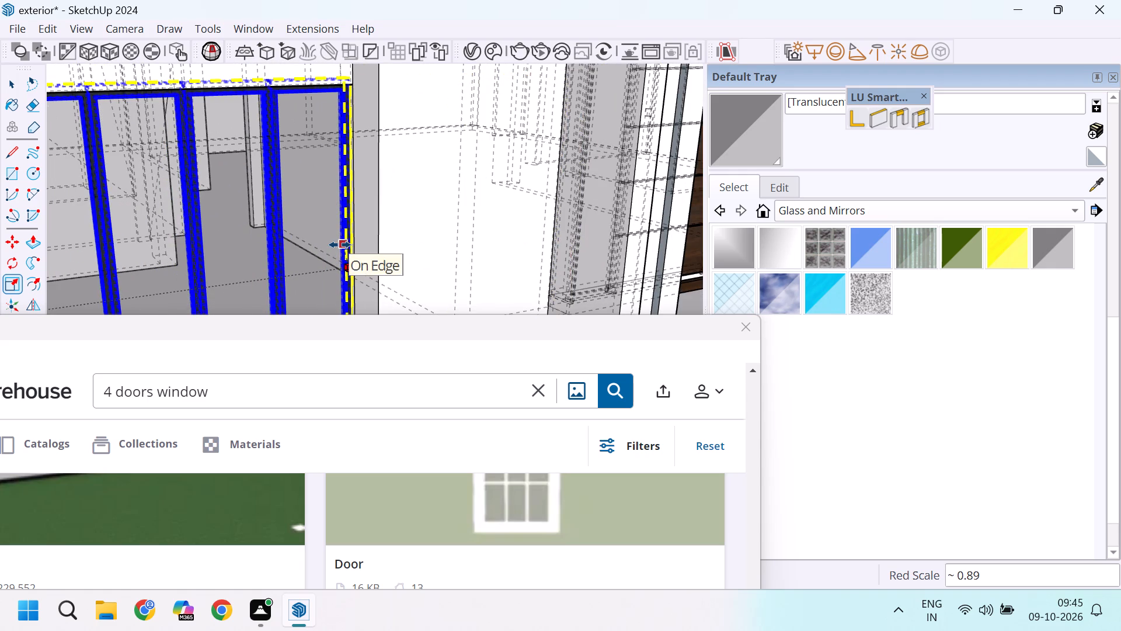
{"action": "left_click", "coordinate": [340, 245]}
{"action": "key", "text": "space"}
{"action": "scroll", "coordinate": [263, 206], "scroll_direction": "down", "scroll_amount": 18}
{"action": "key", "text": "k"}
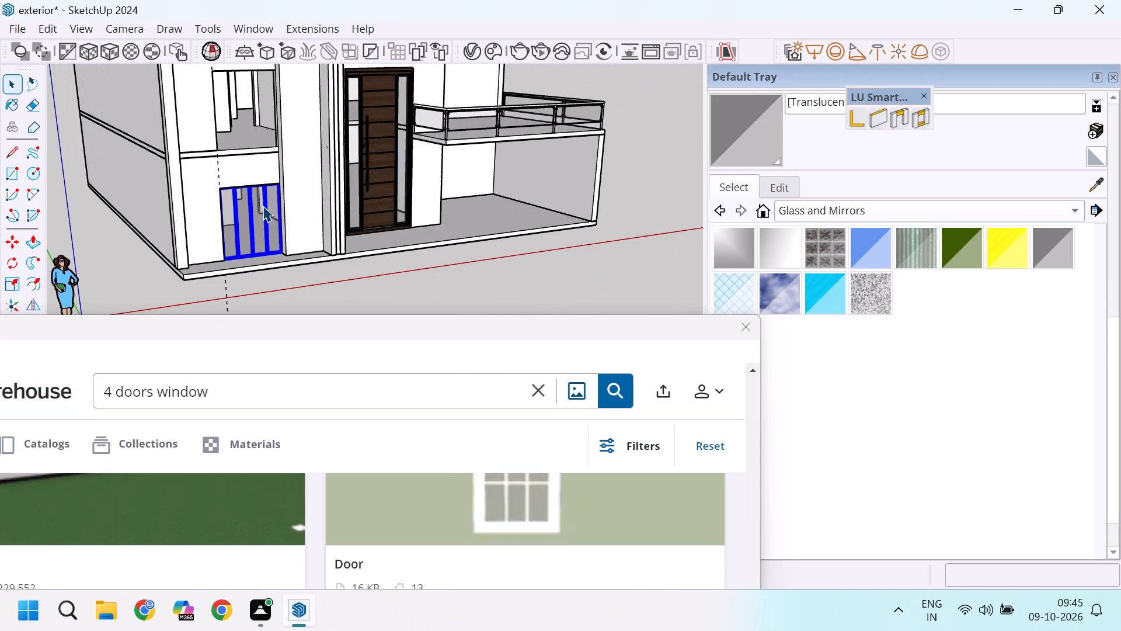
Delete the spare four-pane window frame standing in the open space beside the house.
{"action": "scroll", "coordinate": [280, 207], "scroll_direction": "down", "scroll_amount": 5}
{"action": "left_click", "coordinate": [496, 259]}
{"action": "middle_click_drag", "start_coordinate": [372, 250], "coordinate": [225, 231]}
{"action": "middle_click", "coordinate": [225, 231]}
{"action": "scroll", "coordinate": [238, 209], "scroll_direction": "up", "scroll_amount": 3}
{"action": "scroll", "coordinate": [241, 208], "scroll_direction": "down", "scroll_amount": 3}
{"action": "scroll", "coordinate": [389, 172], "scroll_direction": "down", "scroll_amount": 4}
{"action": "left_click", "coordinate": [525, 137]}
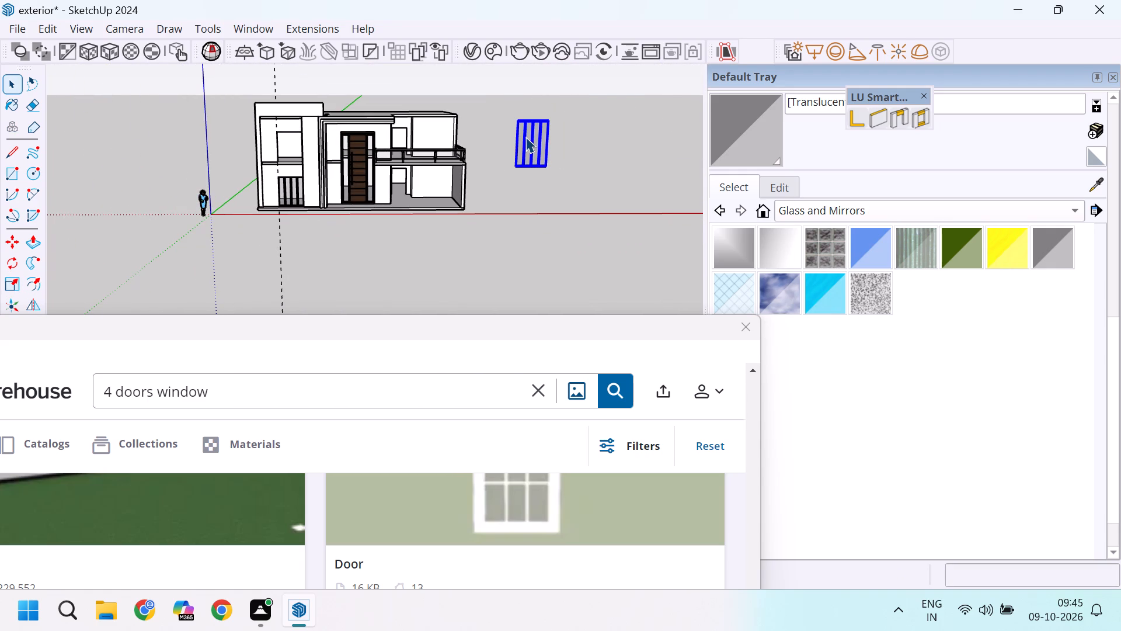
{"action": "key", "text": "Delete"}
Copy the ground-floor window frame about 10' 4" up, from its opening's lower corner to the upper-floor opening's lower corner.
{"action": "scroll", "coordinate": [224, 170], "scroll_direction": "up", "scroll_amount": 11}
{"action": "middle_click_drag", "start_coordinate": [308, 221], "coordinate": [290, 221]}
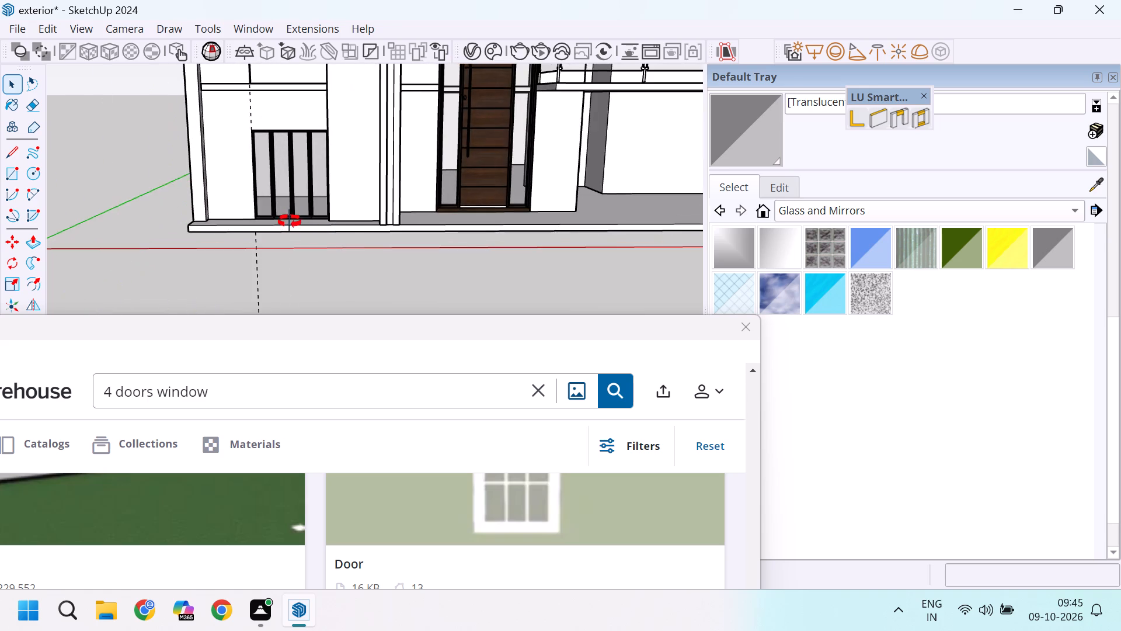
{"action": "middle_click_drag", "start_coordinate": [290, 221], "coordinate": [280, 221]}
{"action": "scroll", "coordinate": [286, 221], "scroll_direction": "up", "scroll_amount": 14}
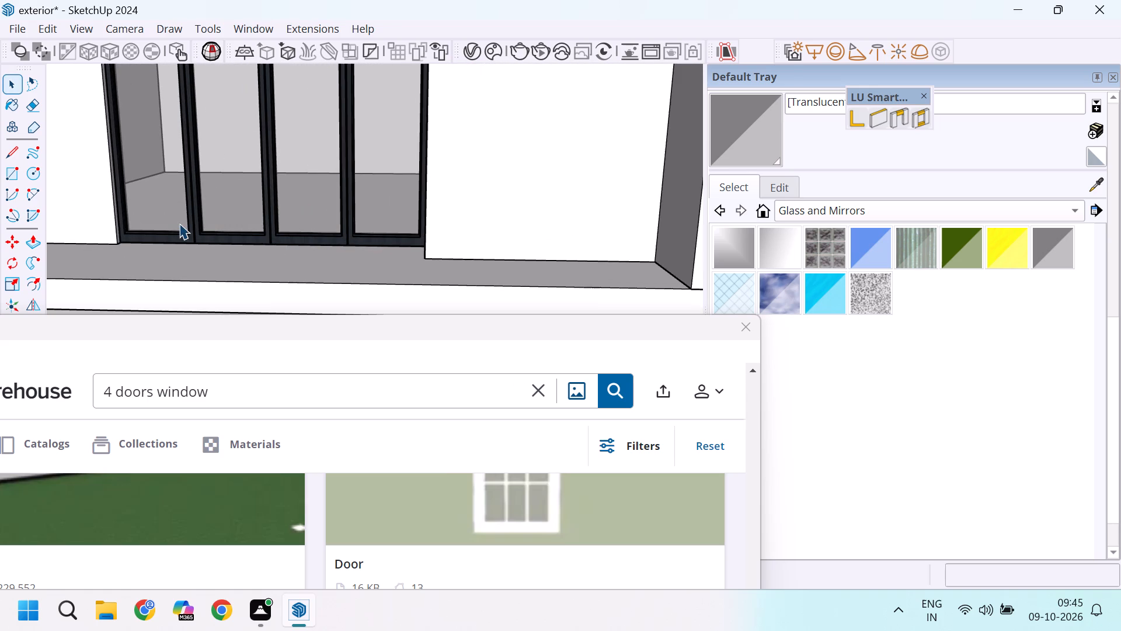
{"action": "scroll", "coordinate": [180, 227], "scroll_direction": "up", "scroll_amount": 5}
{"action": "scroll", "coordinate": [253, 265], "scroll_direction": "up", "scroll_amount": 2}
{"action": "scroll", "coordinate": [290, 269], "scroll_direction": "down", "scroll_amount": 9}
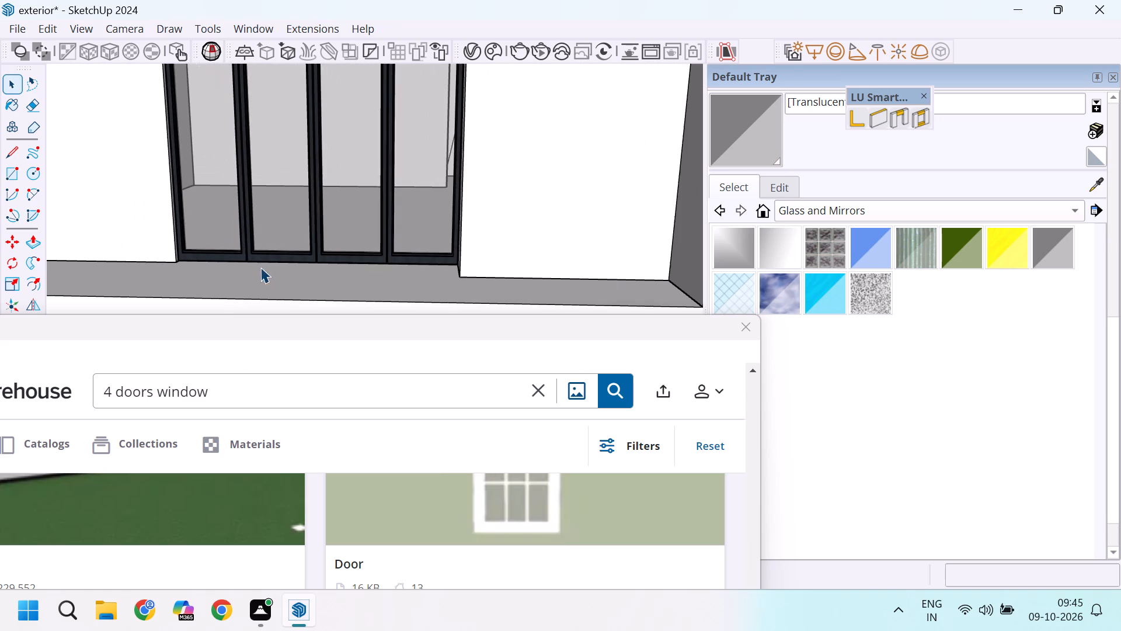
{"action": "left_click", "coordinate": [241, 257]}
{"action": "scroll", "coordinate": [100, 262], "scroll_direction": "up", "scroll_amount": 18}
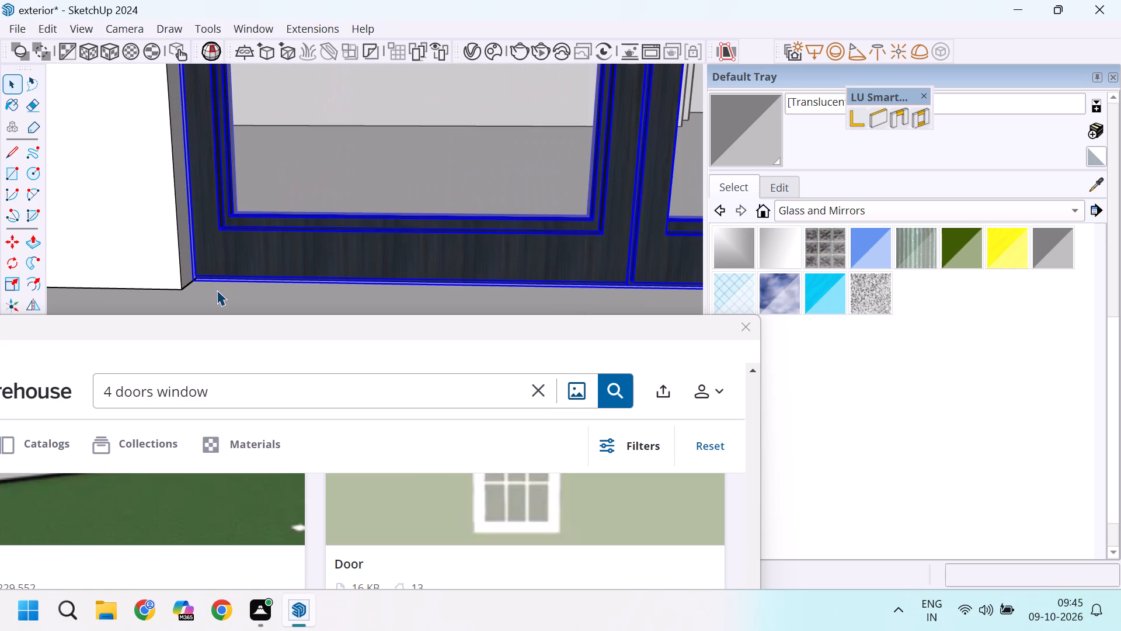
{"action": "key", "text": "m"}
{"action": "left_click", "coordinate": [173, 291]}
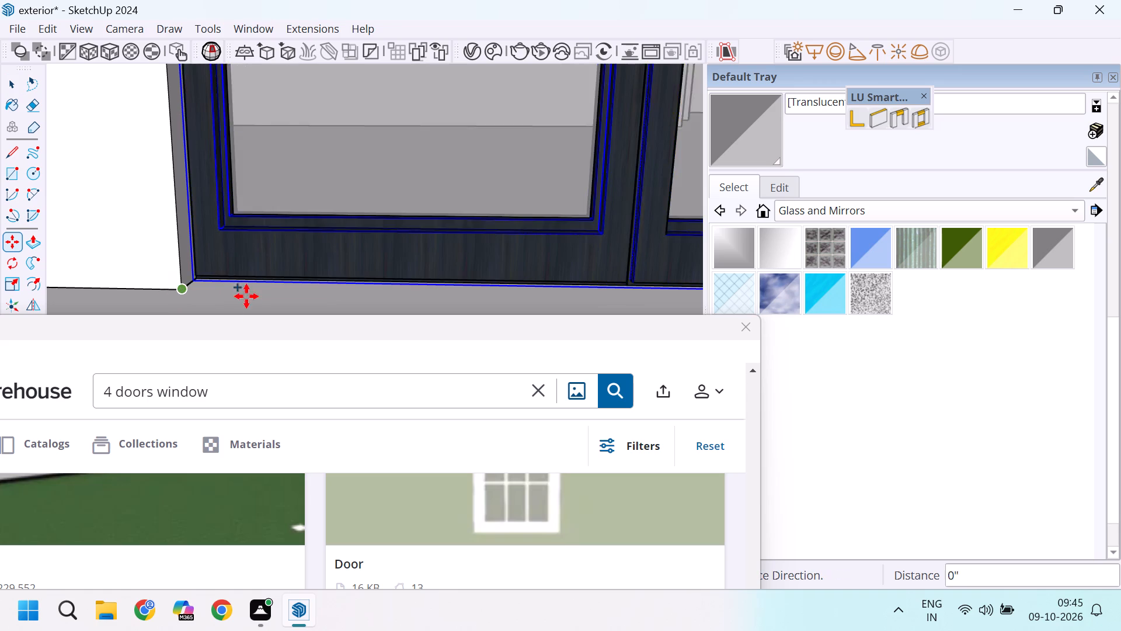
{"action": "scroll", "coordinate": [270, 271], "scroll_direction": "down", "scroll_amount": 14}
{"action": "scroll", "coordinate": [257, 278], "scroll_direction": "down", "scroll_amount": 20}
{"action": "scroll", "coordinate": [257, 278], "scroll_direction": "down", "scroll_amount": 9}
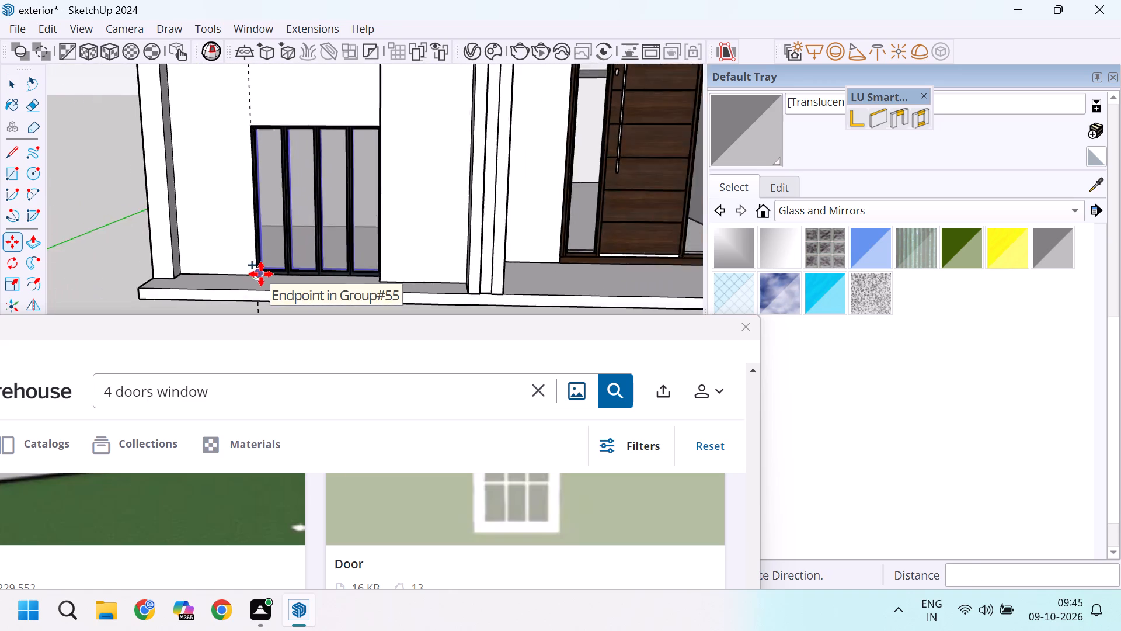
{"action": "scroll", "coordinate": [261, 274], "scroll_direction": "down", "scroll_amount": 1}
{"action": "scroll", "coordinate": [282, 126], "scroll_direction": "up", "scroll_amount": 20}
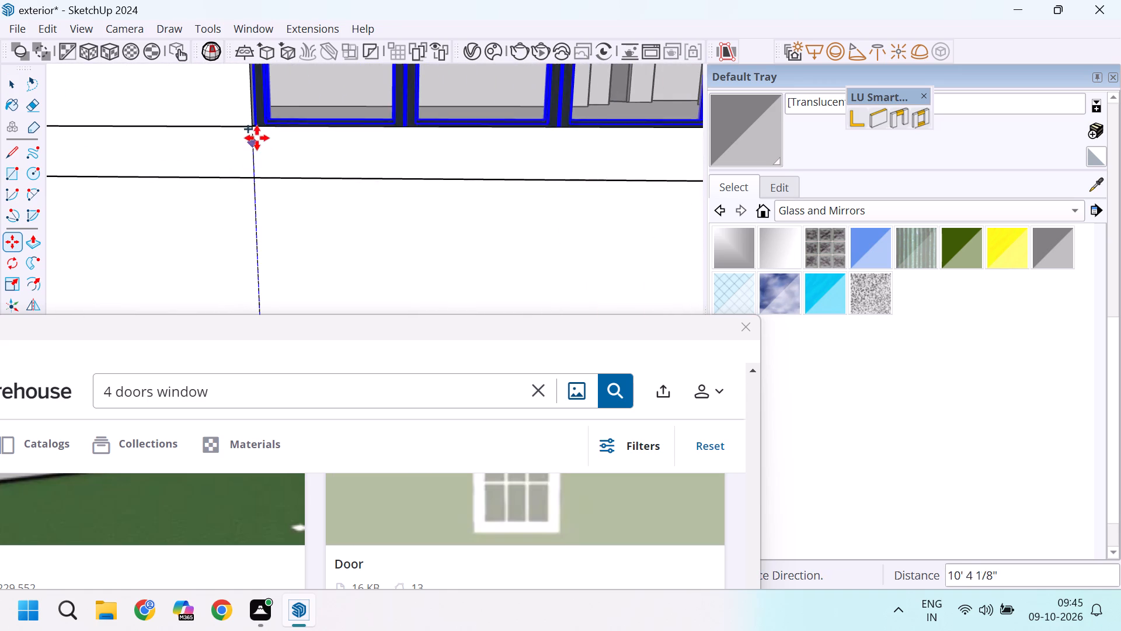
{"action": "left_click", "coordinate": [255, 130]}
{"action": "scroll", "coordinate": [321, 198], "scroll_direction": "down", "scroll_amount": 20}
{"action": "scroll", "coordinate": [321, 198], "scroll_direction": "down", "scroll_amount": 4}
{"action": "key", "text": "space"}
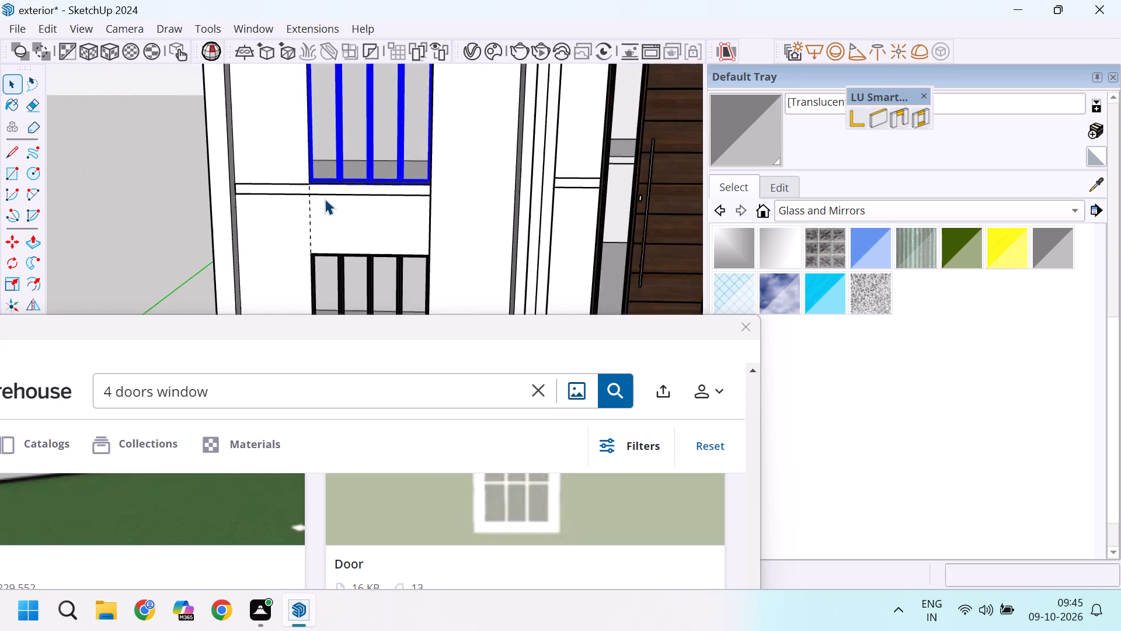
{"action": "scroll", "coordinate": [325, 199], "scroll_direction": "down", "scroll_amount": 11}
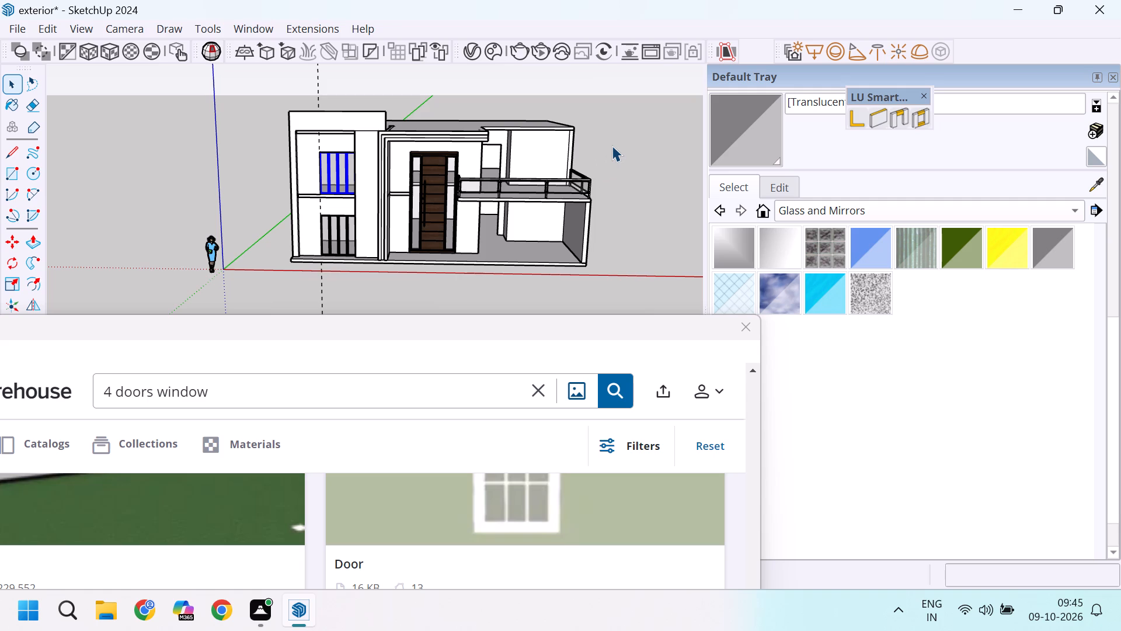
{"action": "scroll", "coordinate": [610, 171], "scroll_direction": "down", "scroll_amount": 2}
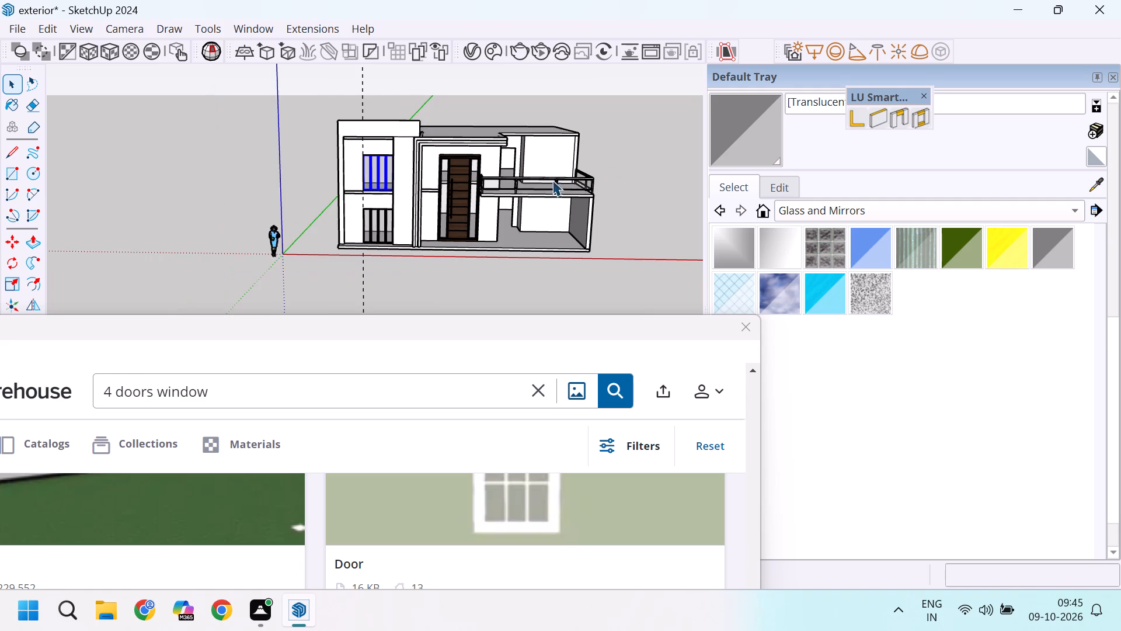
{"action": "scroll", "coordinate": [493, 178], "scroll_direction": "up", "scroll_amount": 2}
{"action": "left_click", "coordinate": [666, 151]}
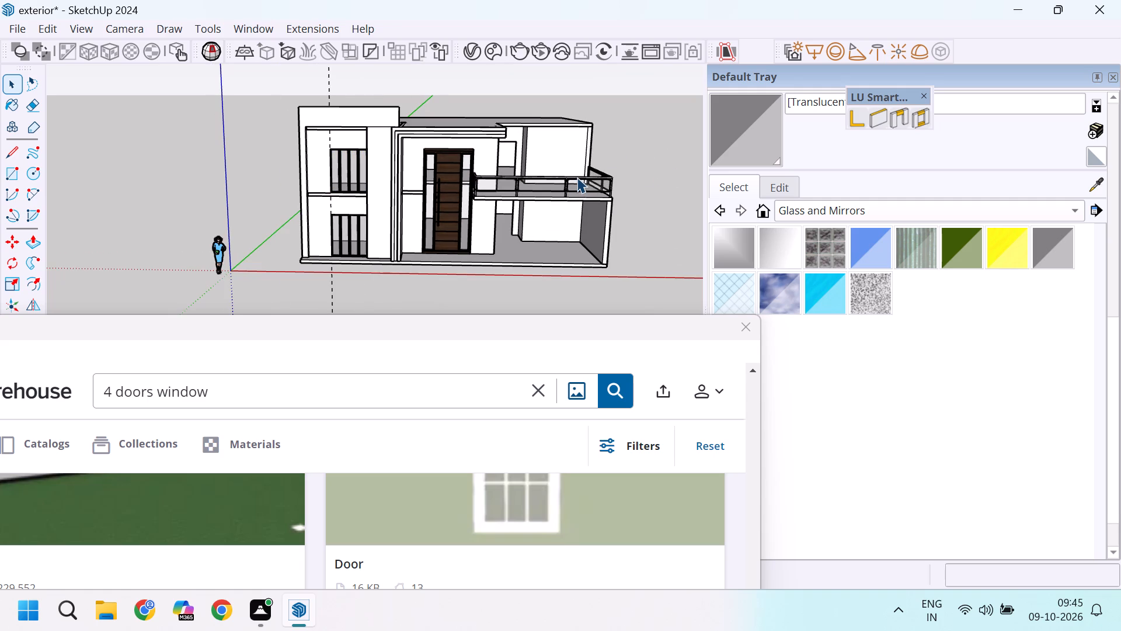
Examine the front façade with both fitted window frames, the entrance door and the wall above the upper-floor window.
{"action": "scroll", "coordinate": [395, 149], "scroll_direction": "up", "scroll_amount": 11}
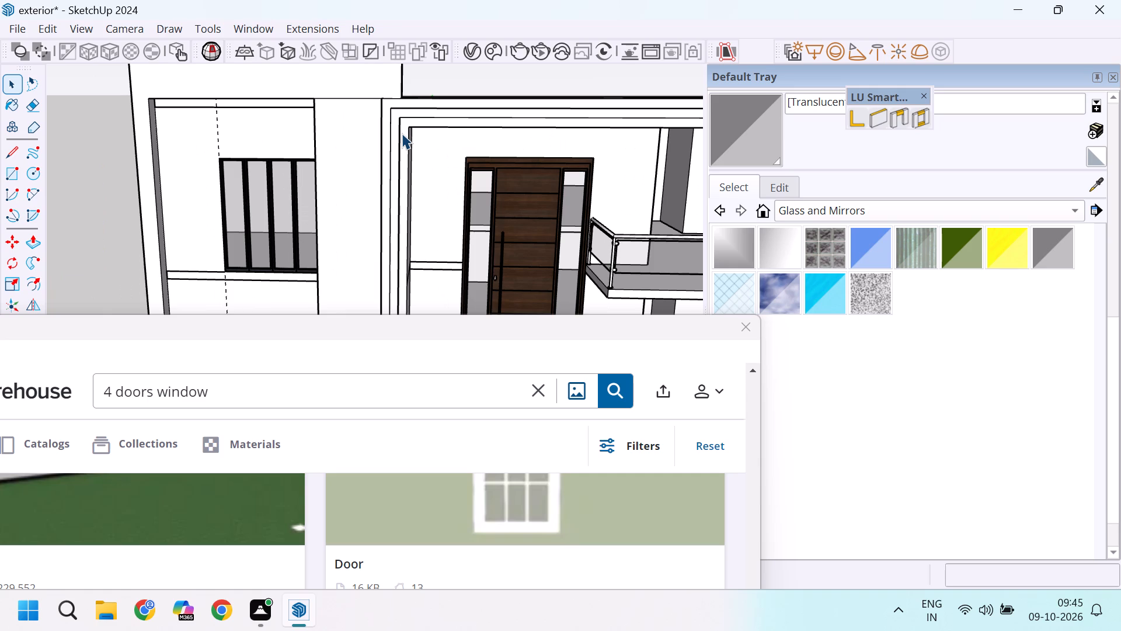
{"action": "middle_click_drag", "start_coordinate": [418, 168], "coordinate": [394, 159]}
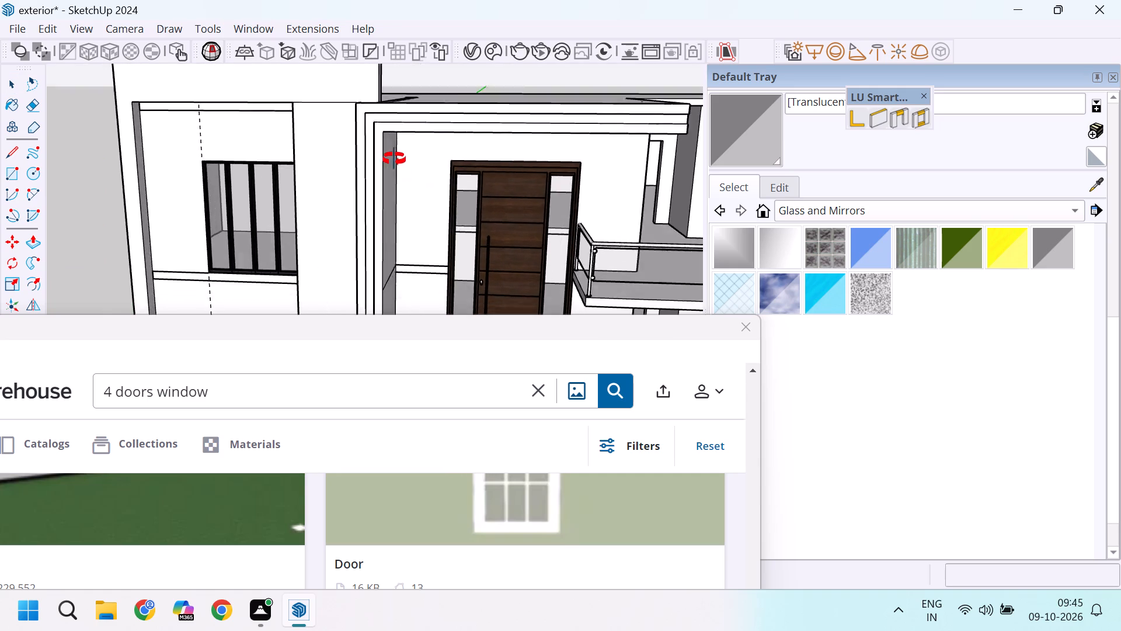
{"action": "middle_click_drag", "start_coordinate": [394, 159], "coordinate": [426, 144]}
{"action": "scroll", "coordinate": [450, 146], "scroll_direction": "down", "scroll_amount": 6}
{"action": "scroll", "coordinate": [454, 202], "scroll_direction": "up", "scroll_amount": 4}
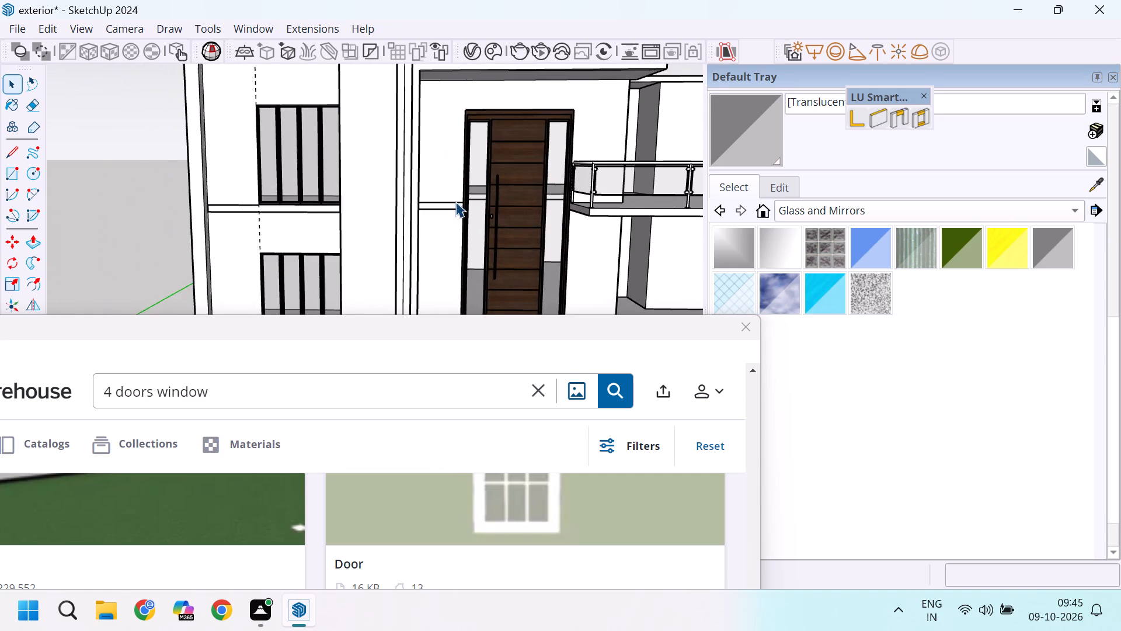
{"action": "scroll", "coordinate": [455, 202], "scroll_direction": "up", "scroll_amount": 1}
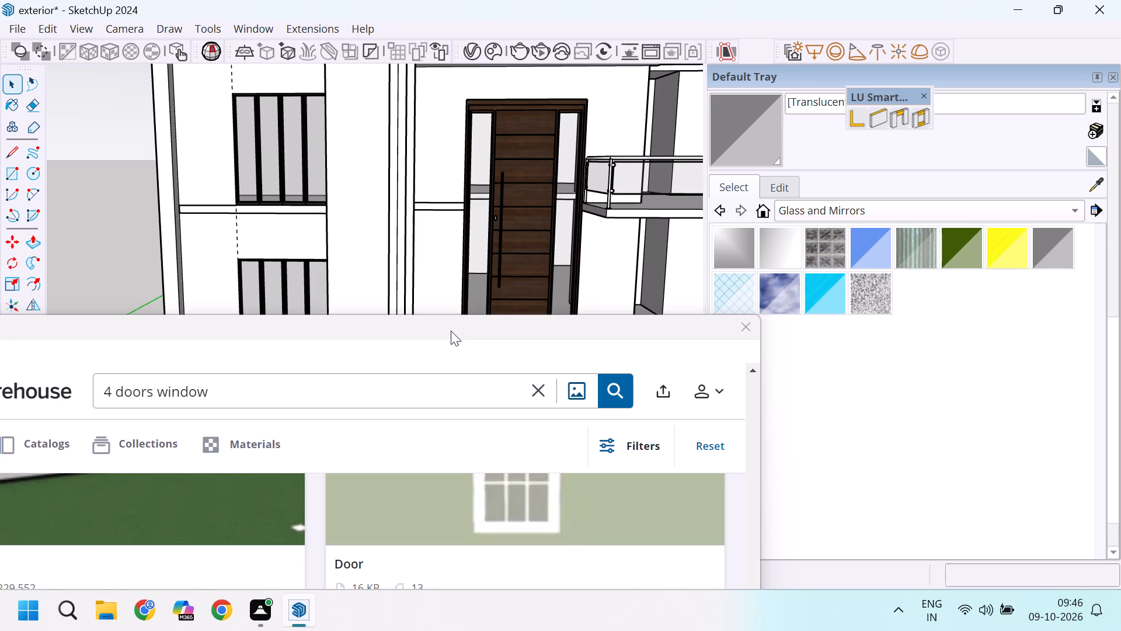
{"action": "scroll", "coordinate": [358, 237], "scroll_direction": "down", "scroll_amount": 4}
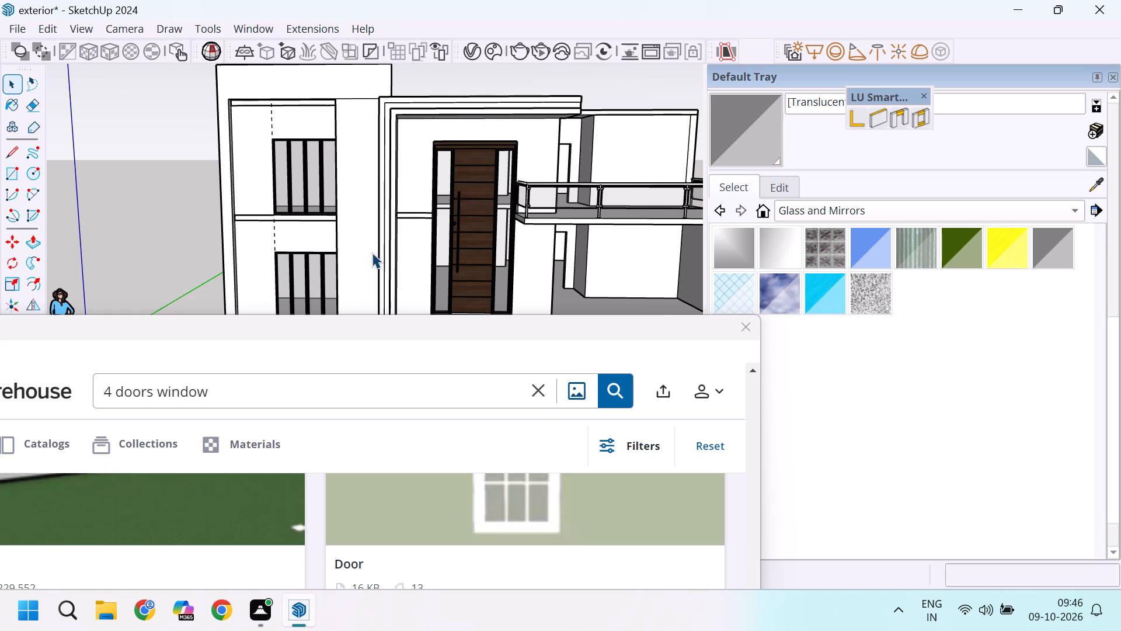
{"action": "scroll", "coordinate": [374, 251], "scroll_direction": "down", "scroll_amount": 10}
{"action": "middle_click_drag", "start_coordinate": [371, 236], "coordinate": [408, 256]}
{"action": "scroll", "coordinate": [351, 200], "scroll_direction": "up", "scroll_amount": 7}
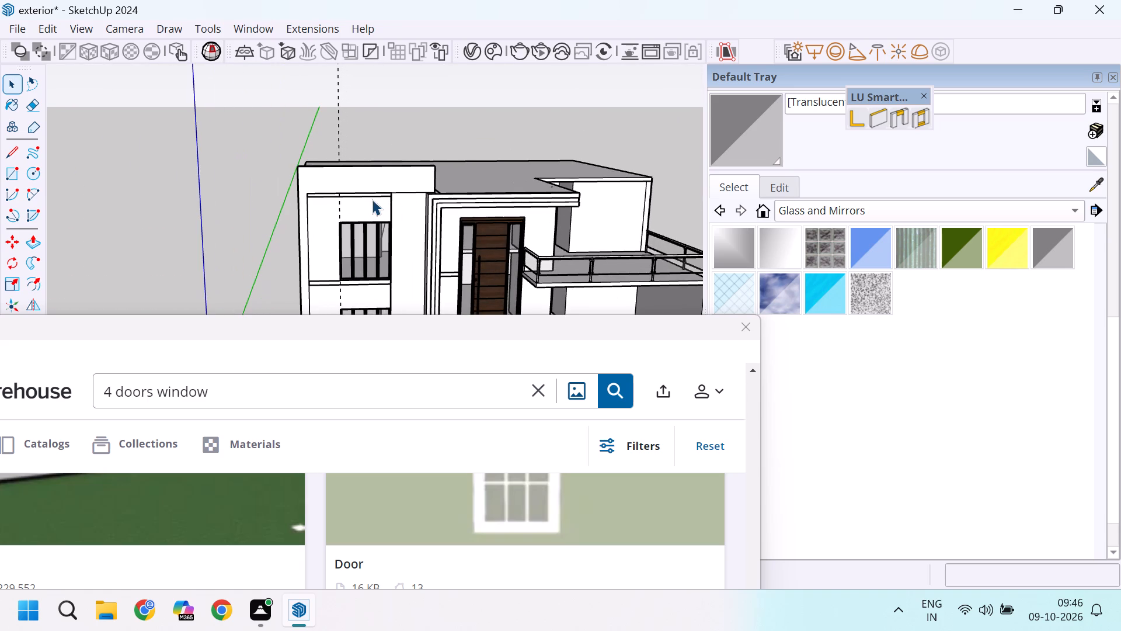
{"action": "scroll", "coordinate": [372, 199], "scroll_direction": "down", "scroll_amount": 3}
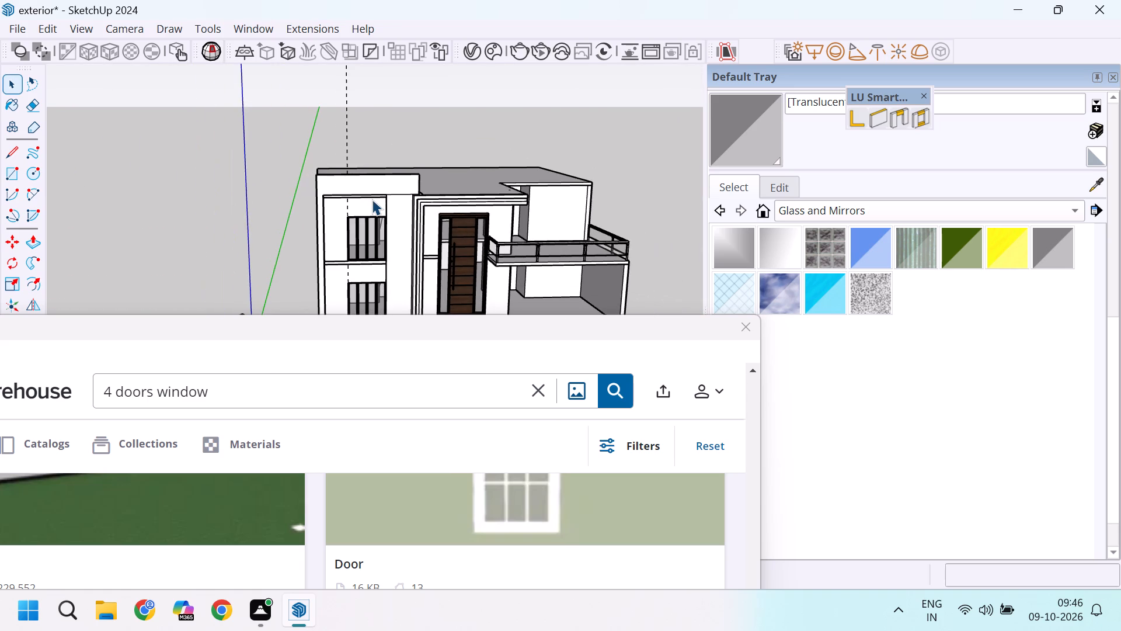
{"action": "scroll", "coordinate": [344, 185], "scroll_direction": "down", "scroll_amount": 2}
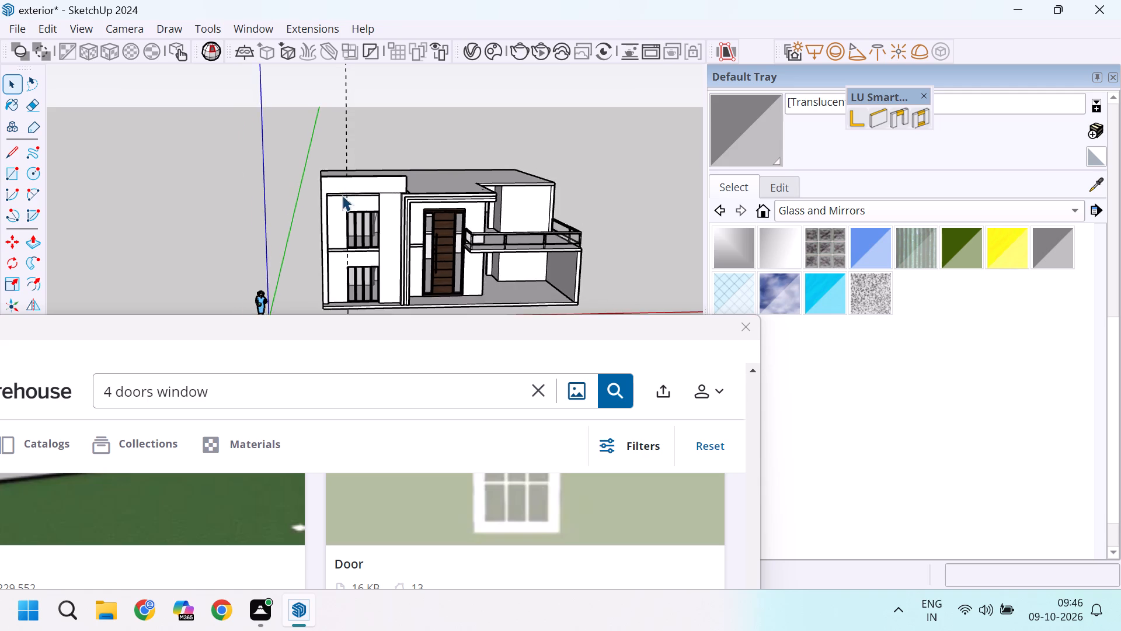
{"action": "scroll", "coordinate": [342, 196], "scroll_direction": "up", "scroll_amount": 7}
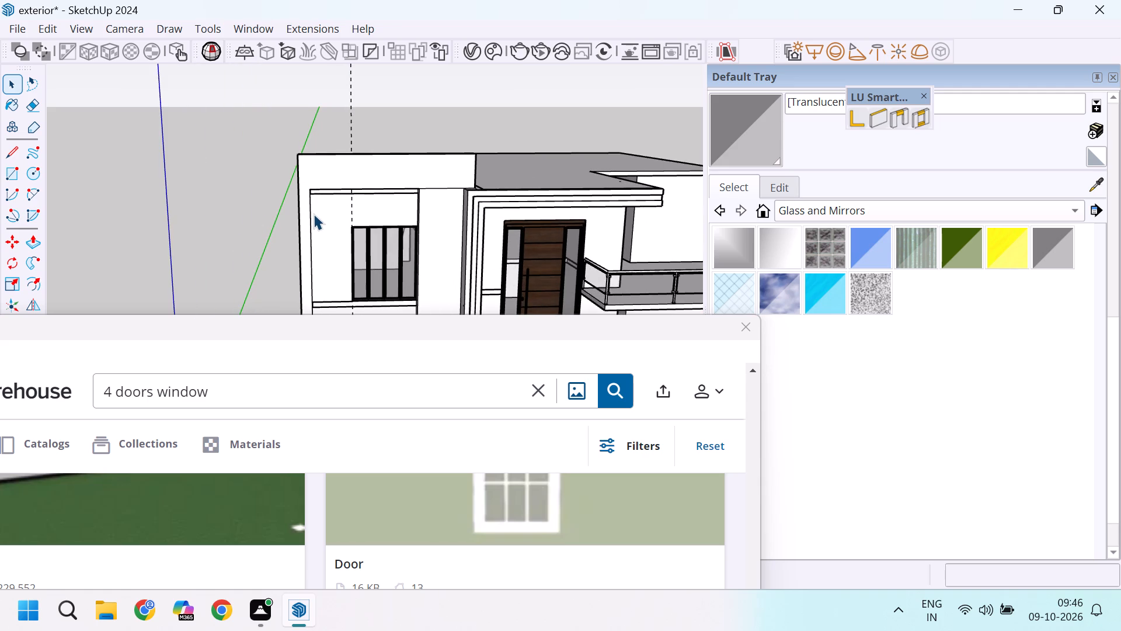
{"action": "scroll", "coordinate": [314, 214], "scroll_direction": "down", "scroll_amount": 3}
{"action": "middle_click_drag", "start_coordinate": [297, 277], "coordinate": [277, 247]}
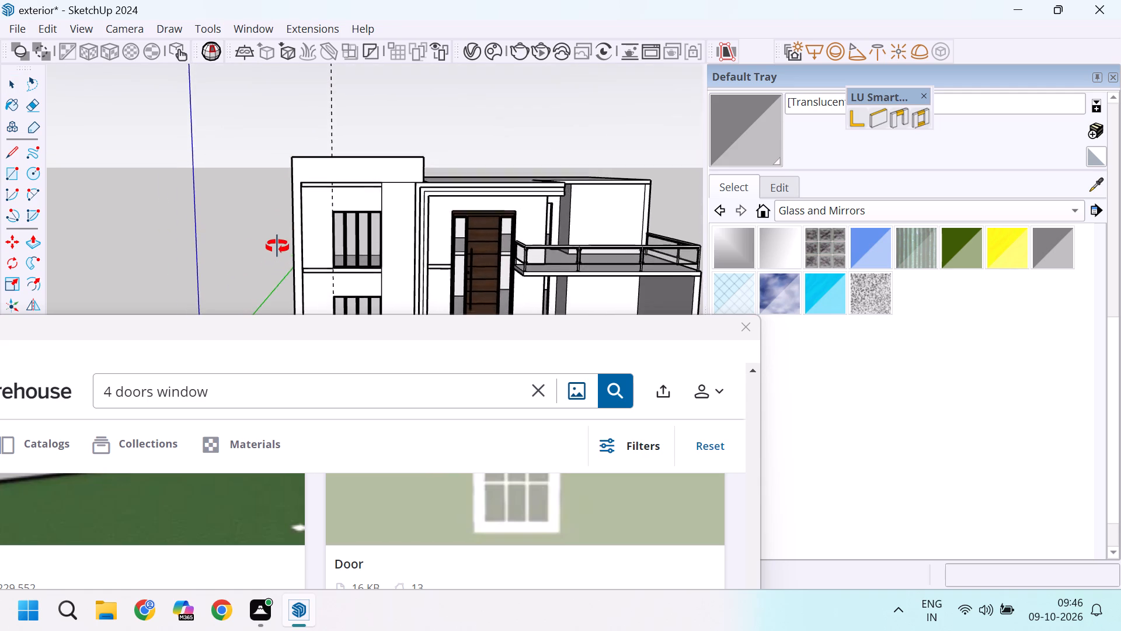
{"action": "middle_click_drag", "start_coordinate": [277, 247], "coordinate": [291, 246]}
{"action": "middle_click", "coordinate": [291, 246]}
{"action": "middle_click", "coordinate": [291, 246]}
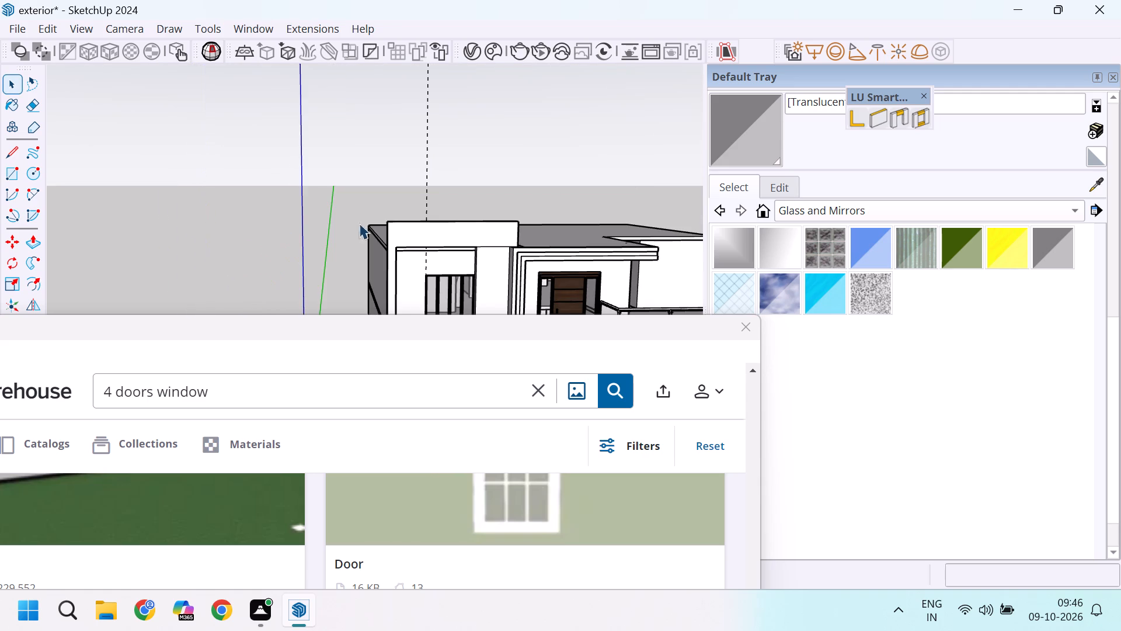
{"action": "scroll", "coordinate": [481, 274], "scroll_direction": "up", "scroll_amount": 7}
{"action": "scroll", "coordinate": [470, 242], "scroll_direction": "down", "scroll_amount": 4}
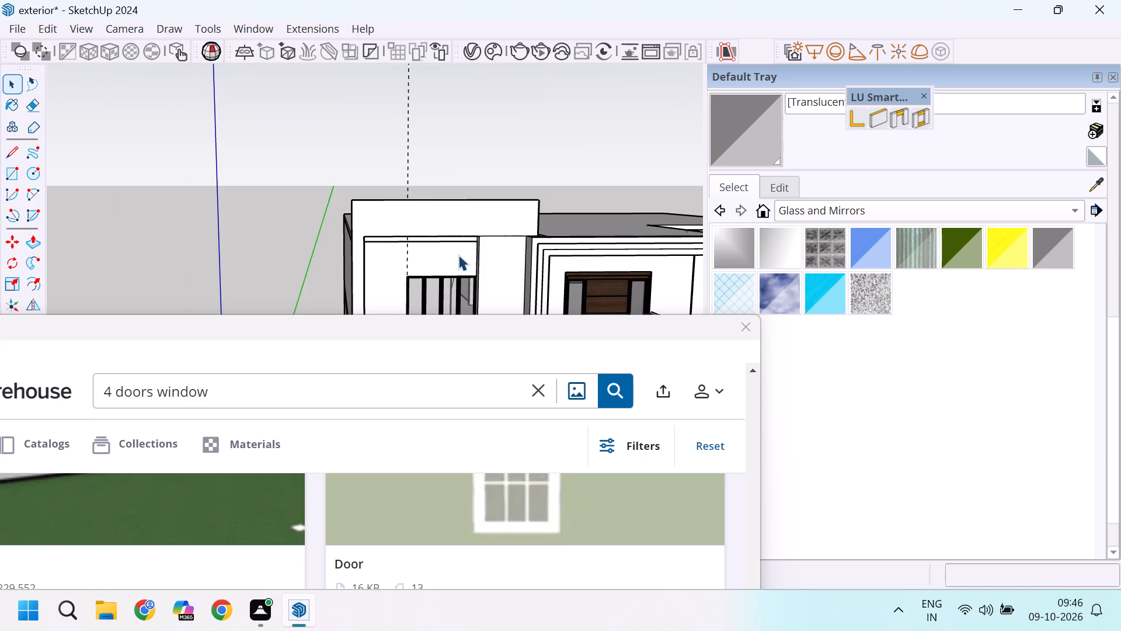
{"action": "scroll", "coordinate": [442, 245], "scroll_direction": "down", "scroll_amount": 3}
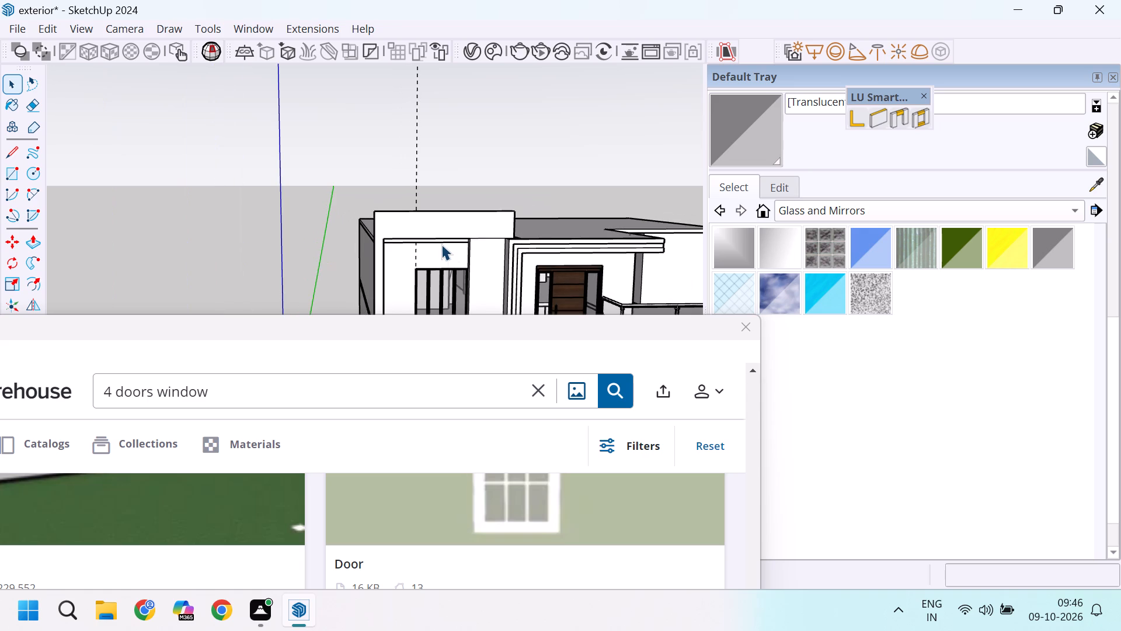
Draw a vertical line from the upper-floor window frame's upper corner to the top corner of the façade recess on the entrance side.
{"action": "scroll", "coordinate": [458, 268], "scroll_direction": "up", "scroll_amount": 6}
{"action": "middle_click_drag", "start_coordinate": [472, 263], "coordinate": [489, 269]}
{"action": "scroll", "coordinate": [489, 269], "scroll_direction": "up", "scroll_amount": 4}
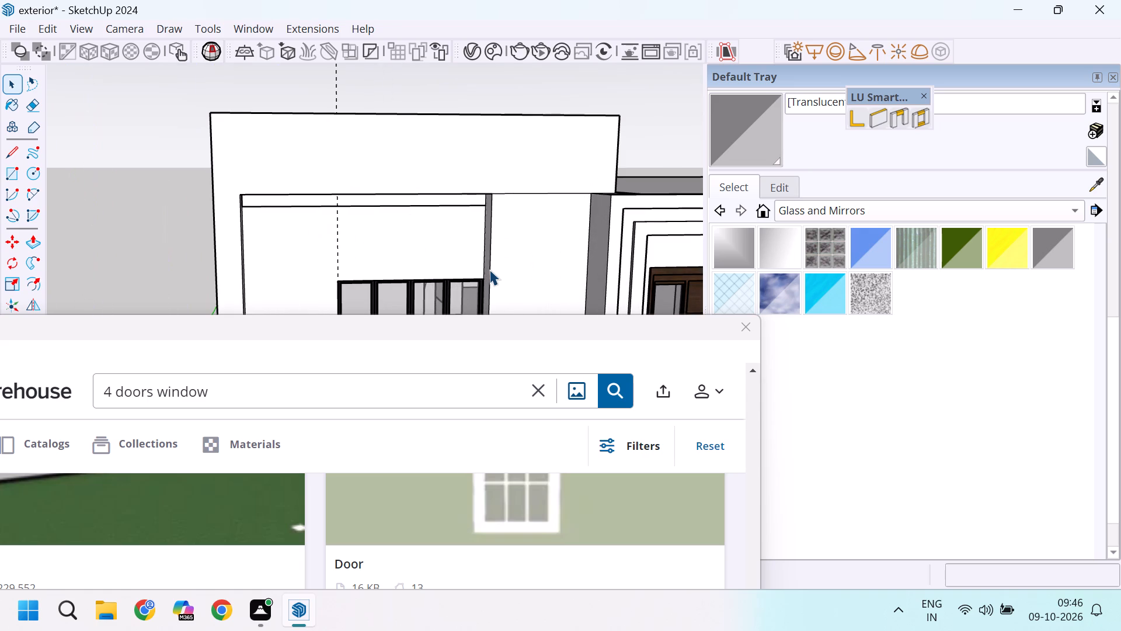
{"action": "scroll", "coordinate": [489, 269], "scroll_direction": "up", "scroll_amount": 7}
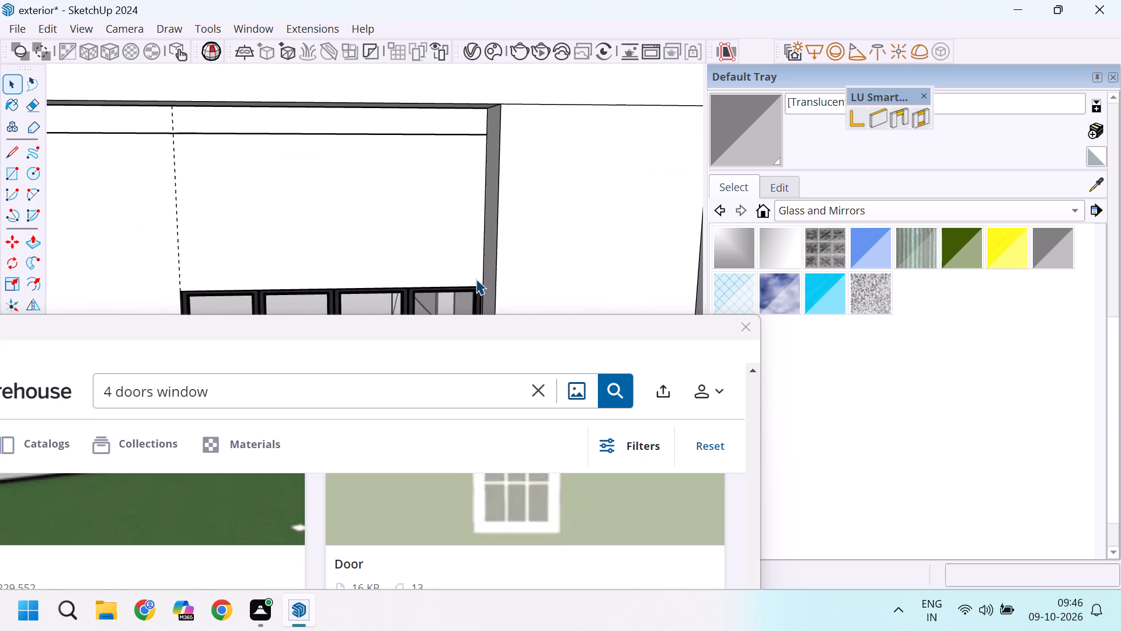
{"action": "key", "text": "l"}
{"action": "scroll", "coordinate": [476, 280], "scroll_direction": "up", "scroll_amount": 3}
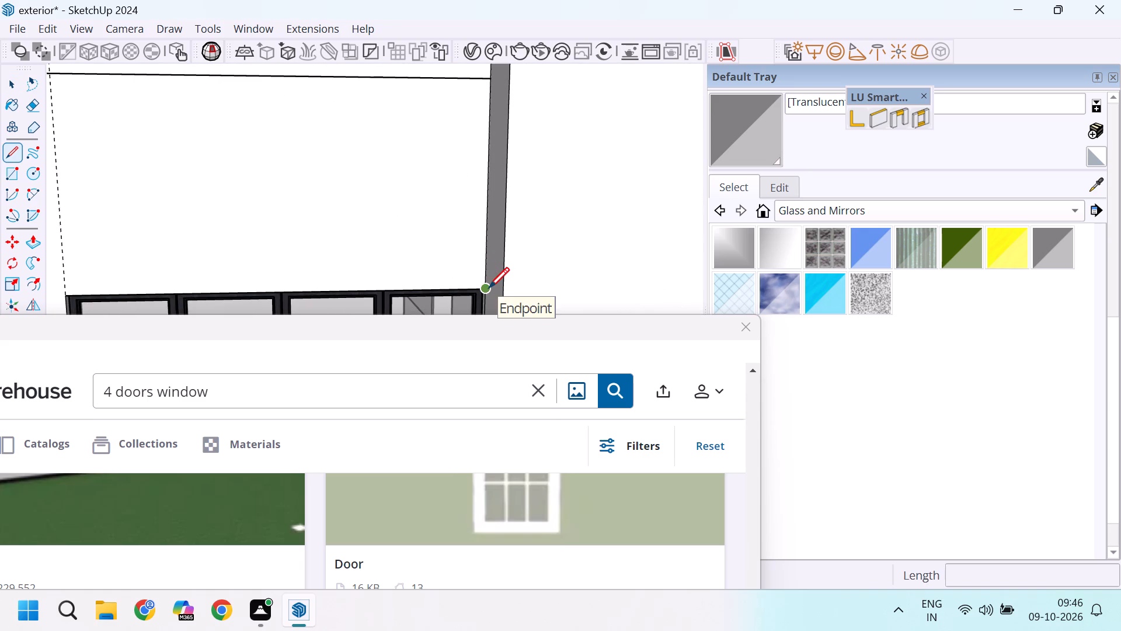
{"action": "left_click", "coordinate": [489, 287]}
{"action": "scroll", "coordinate": [489, 287], "scroll_direction": "down", "scroll_amount": 6}
{"action": "middle_click_drag", "start_coordinate": [489, 178], "coordinate": [489, 144]}
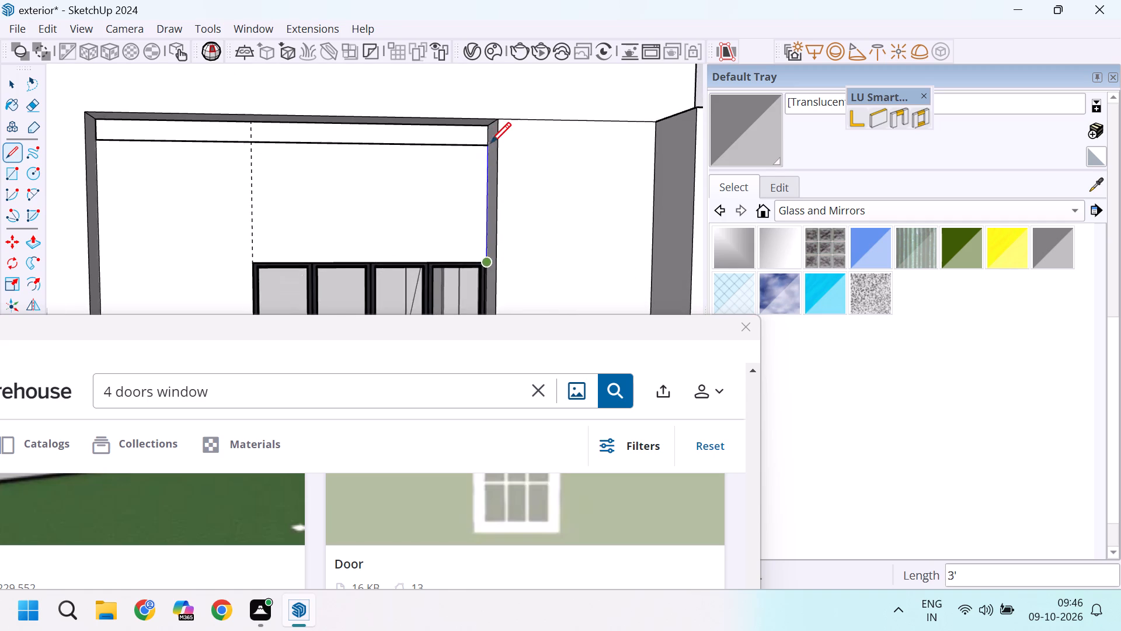
{"action": "scroll", "coordinate": [490, 141], "scroll_direction": "up", "scroll_amount": 5}
{"action": "left_click", "coordinate": [490, 121]}
Draw a line about 9' 8 7/8" long along the top edge of the façade recess to its opposite corner.
{"action": "scroll", "coordinate": [471, 121], "scroll_direction": "down", "scroll_amount": 6}
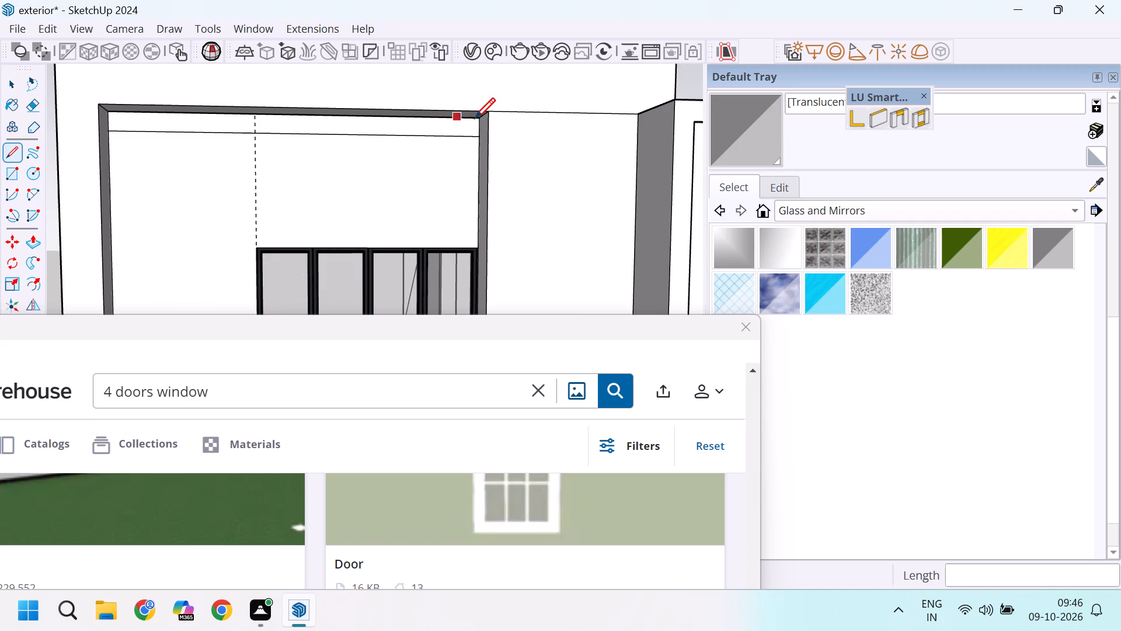
{"action": "left_click", "coordinate": [477, 118]}
{"action": "scroll", "coordinate": [124, 110], "scroll_direction": "up", "scroll_amount": 4}
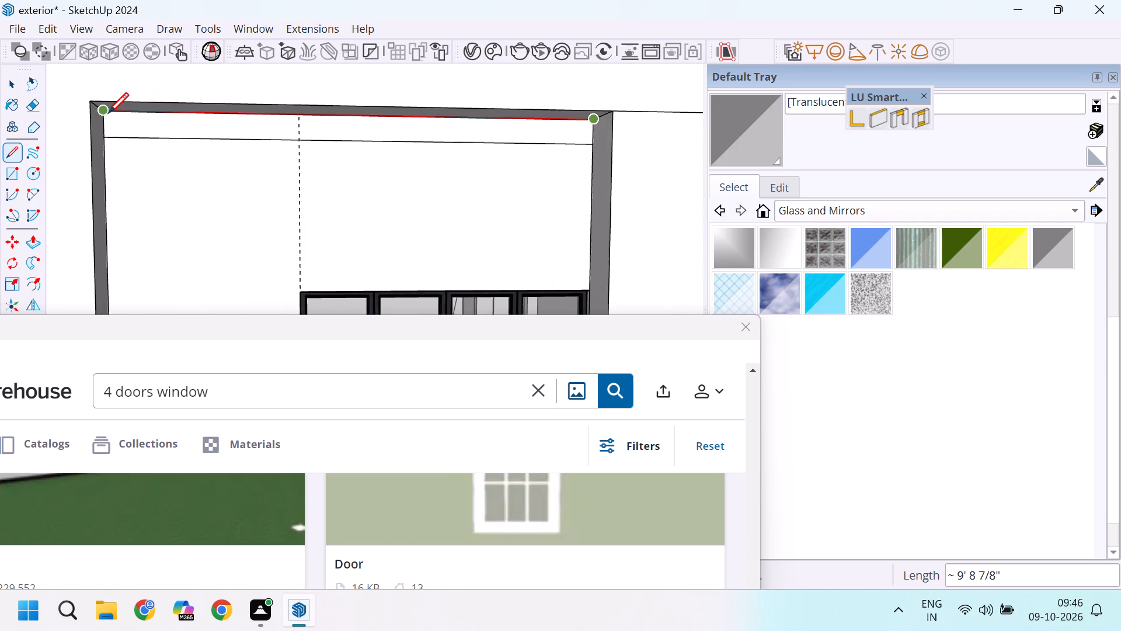
{"action": "scroll", "coordinate": [105, 114], "scroll_direction": "up", "scroll_amount": 5}
{"action": "left_click", "coordinate": [105, 114]}
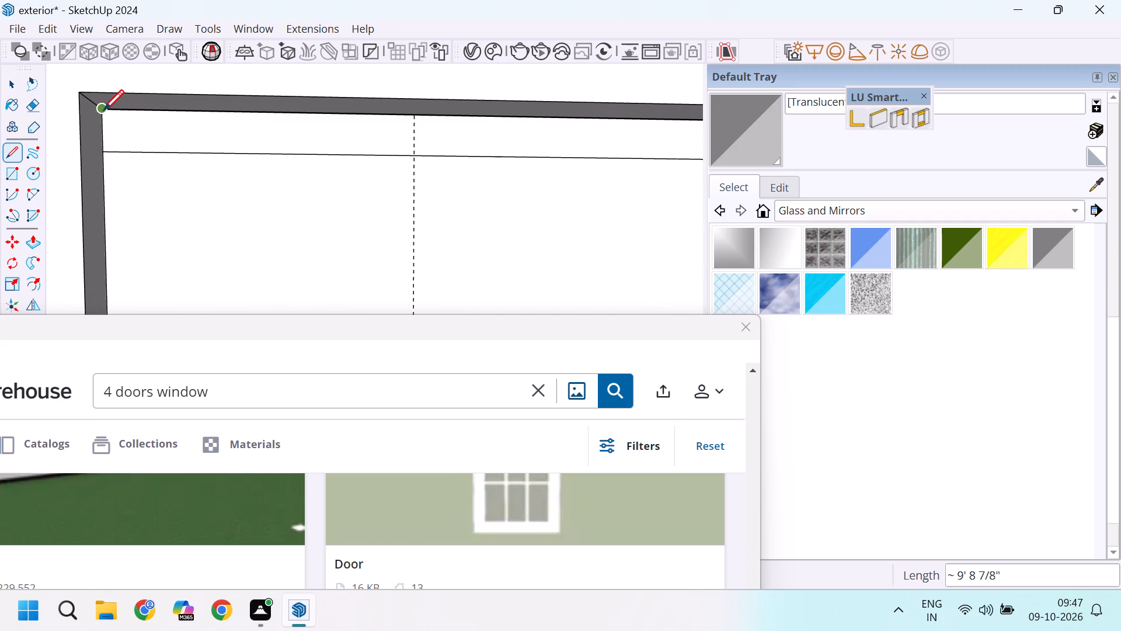
Draw a vertical line about 20' 10" long down the recess's outer side edge, from its top corner to the base.
{"action": "left_click", "coordinate": [103, 110]}
{"action": "scroll", "coordinate": [119, 168], "scroll_direction": "down", "scroll_amount": 17}
{"action": "scroll", "coordinate": [119, 168], "scroll_direction": "down", "scroll_amount": 5}
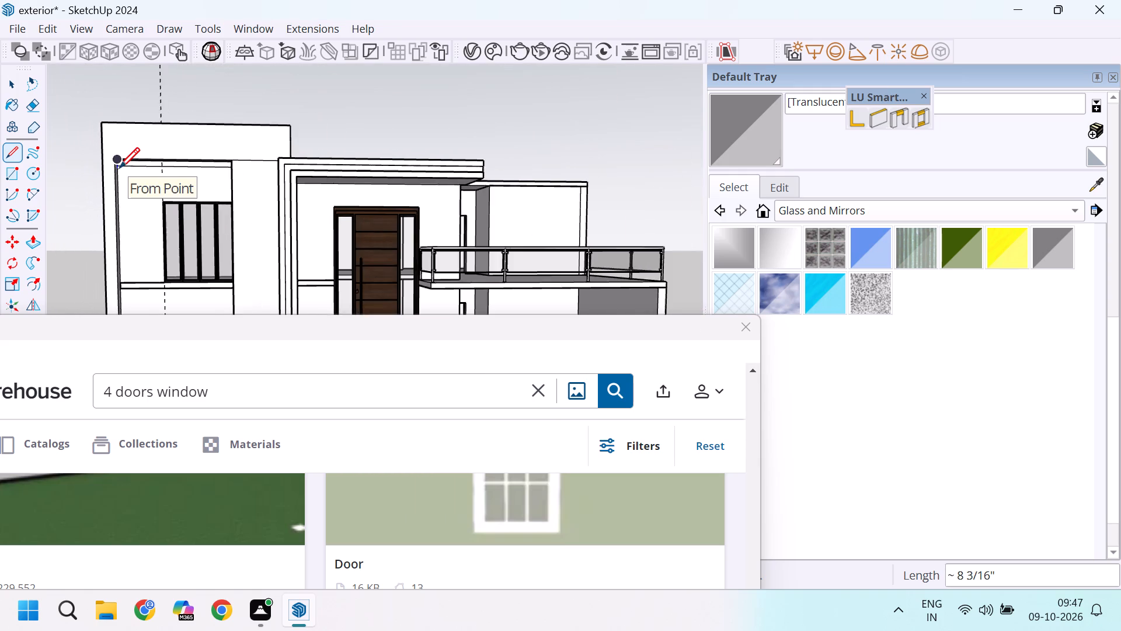
{"action": "scroll", "coordinate": [119, 168], "scroll_direction": "down", "scroll_amount": 5}
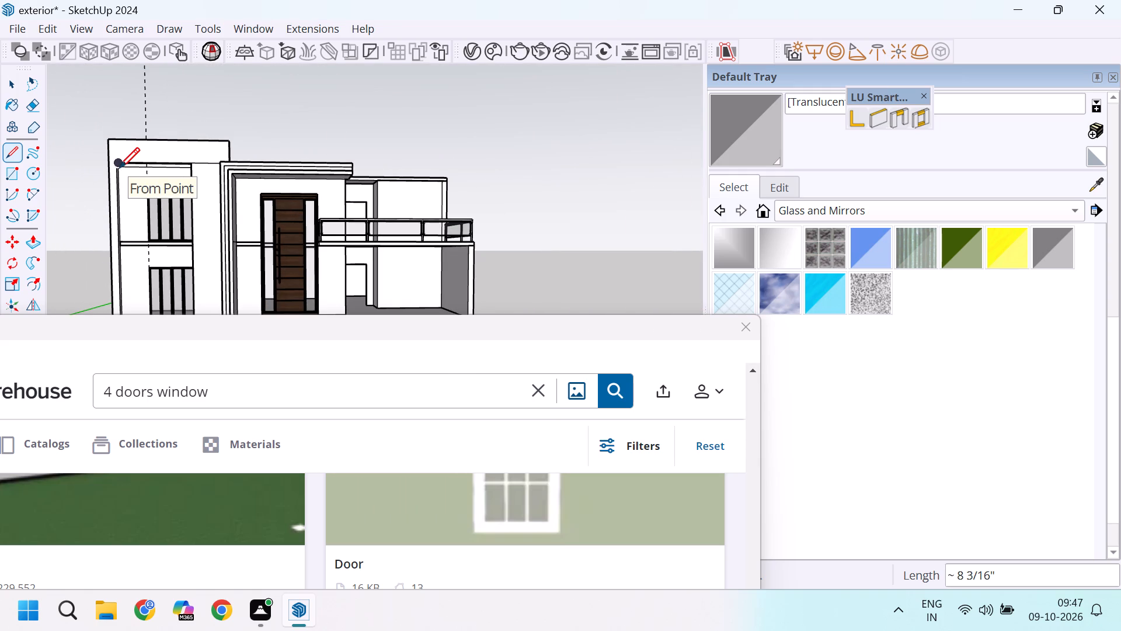
{"action": "scroll", "coordinate": [119, 168], "scroll_direction": "down", "scroll_amount": 5}
{"action": "scroll", "coordinate": [113, 182], "scroll_direction": "up", "scroll_amount": 8}
{"action": "scroll", "coordinate": [128, 277], "scroll_direction": "up", "scroll_amount": 3}
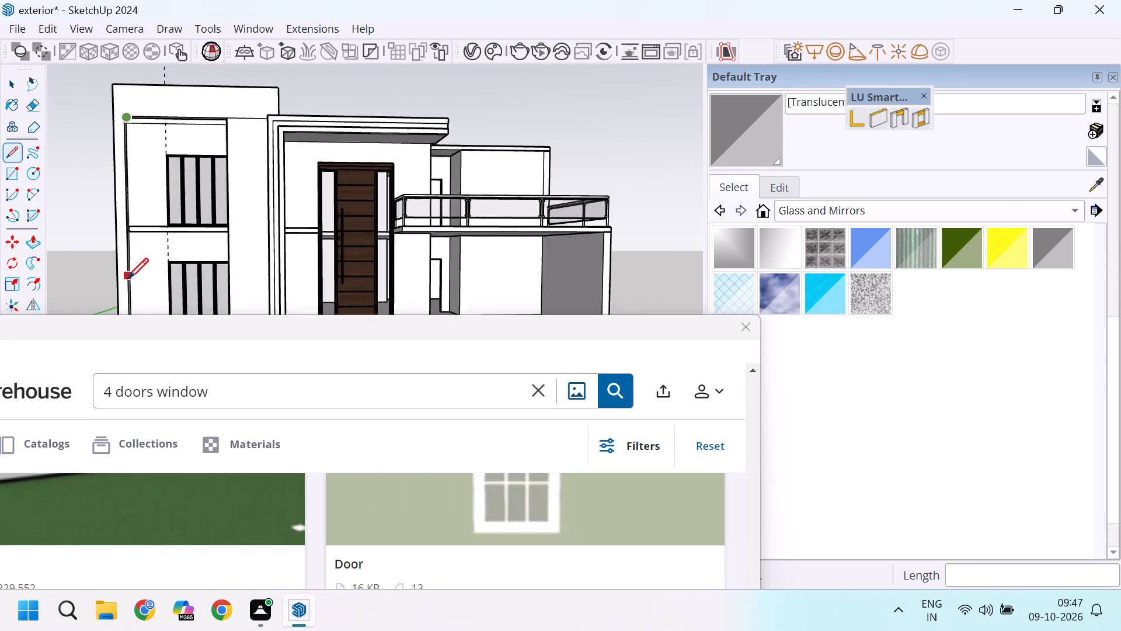
{"action": "scroll", "coordinate": [128, 278], "scroll_direction": "up", "scroll_amount": 1}
{"action": "scroll", "coordinate": [148, 230], "scroll_direction": "down", "scroll_amount": 10}
{"action": "scroll", "coordinate": [141, 254], "scroll_direction": "up", "scroll_amount": 11}
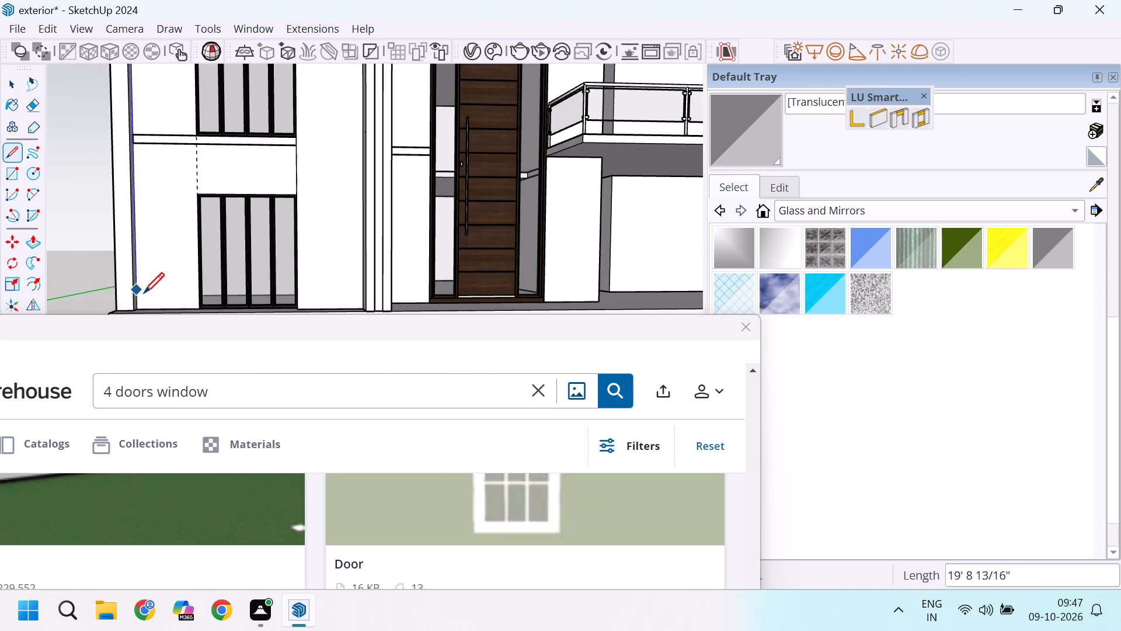
{"action": "scroll", "coordinate": [138, 310], "scroll_direction": "up", "scroll_amount": 15}
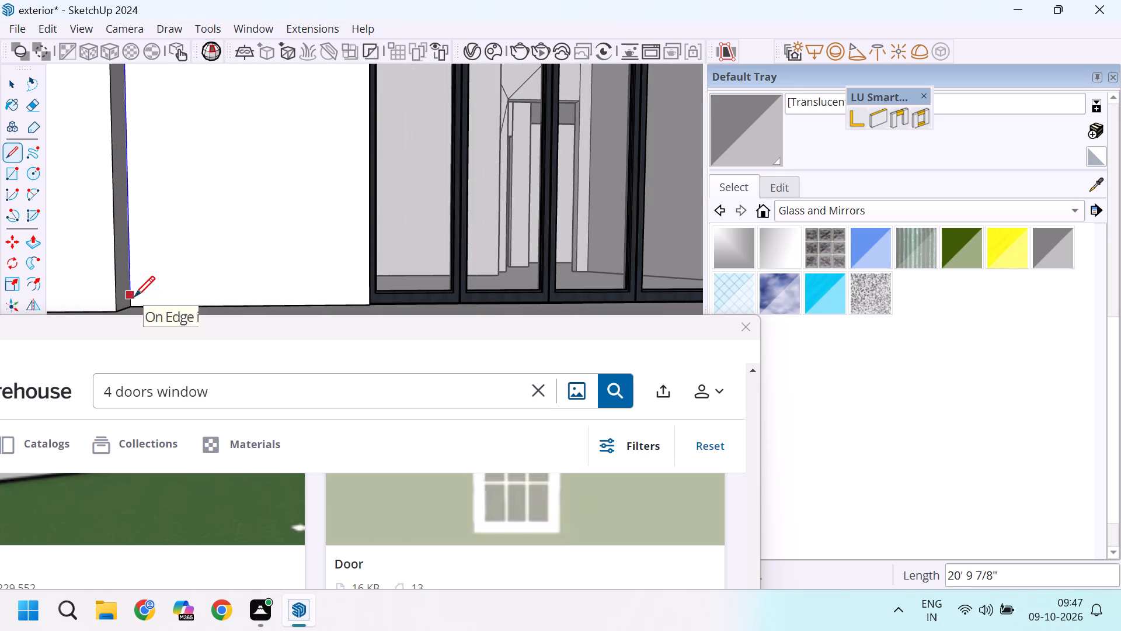
{"action": "left_click", "coordinate": [133, 299]}
Draw a line about 3' 8 7/8" long along the wall base from the recess's bottom corner to the ground-floor window frame.
{"action": "scroll", "coordinate": [161, 270], "scroll_direction": "down", "scroll_amount": 11}
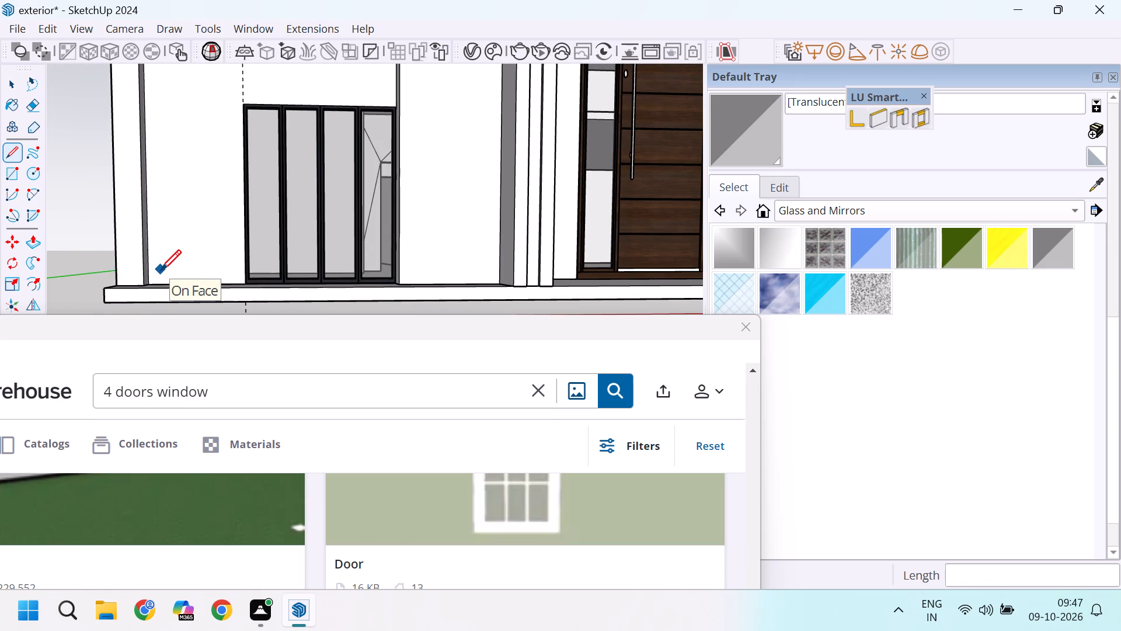
{"action": "scroll", "coordinate": [228, 268], "scroll_direction": "down", "scroll_amount": 4}
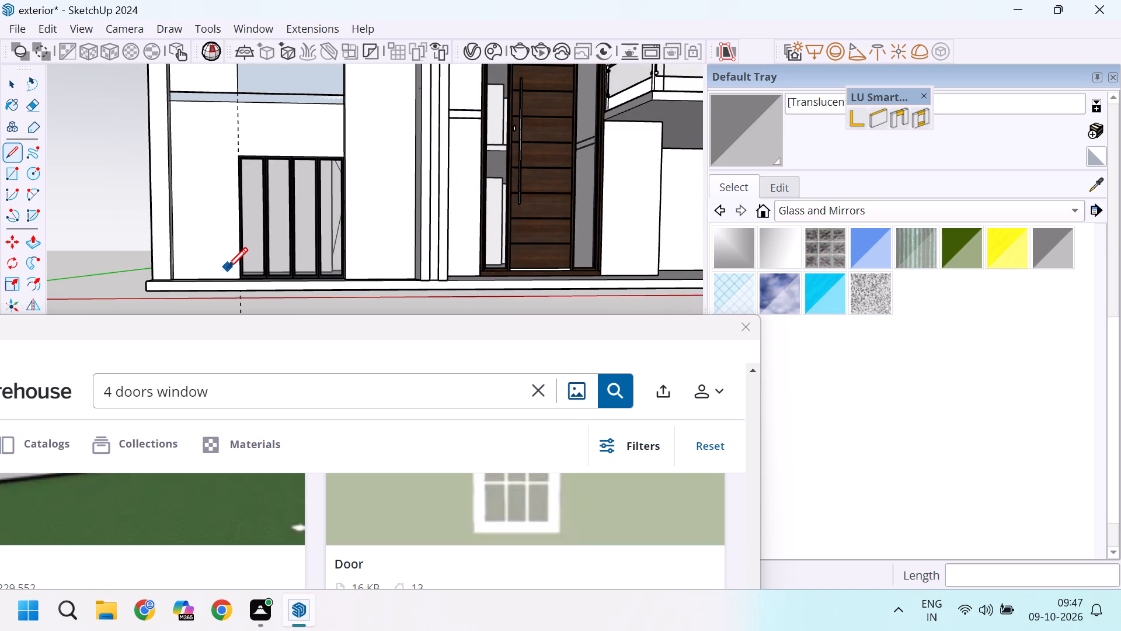
{"action": "scroll", "coordinate": [216, 286], "scroll_direction": "down", "scroll_amount": 3}
{"action": "scroll", "coordinate": [203, 278], "scroll_direction": "up", "scroll_amount": 9}
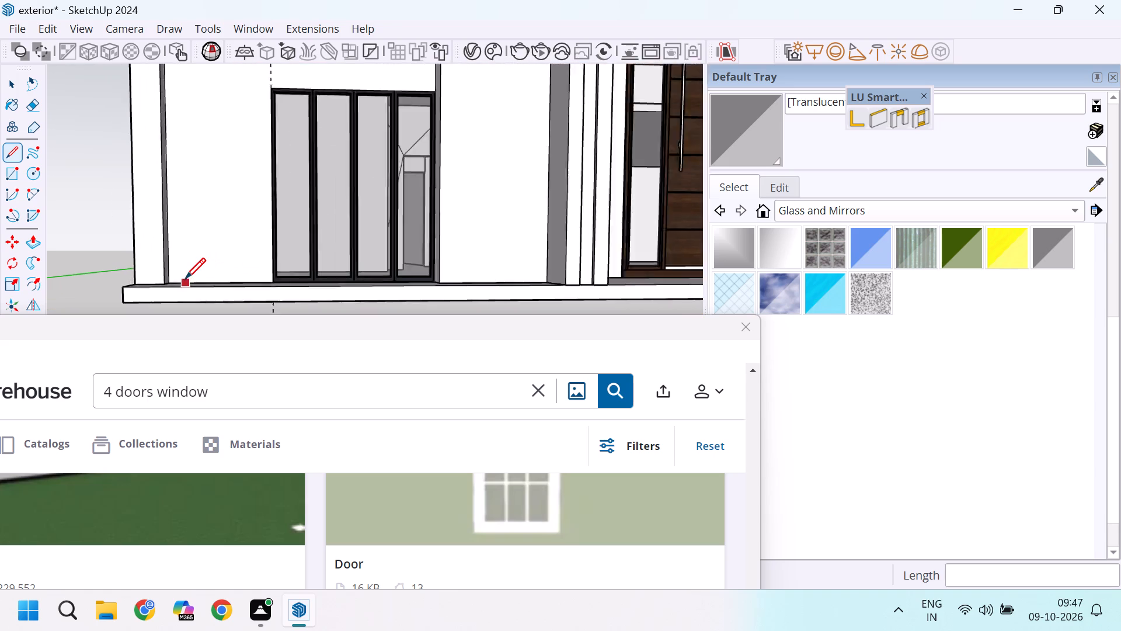
{"action": "scroll", "coordinate": [185, 278], "scroll_direction": "up", "scroll_amount": 2}
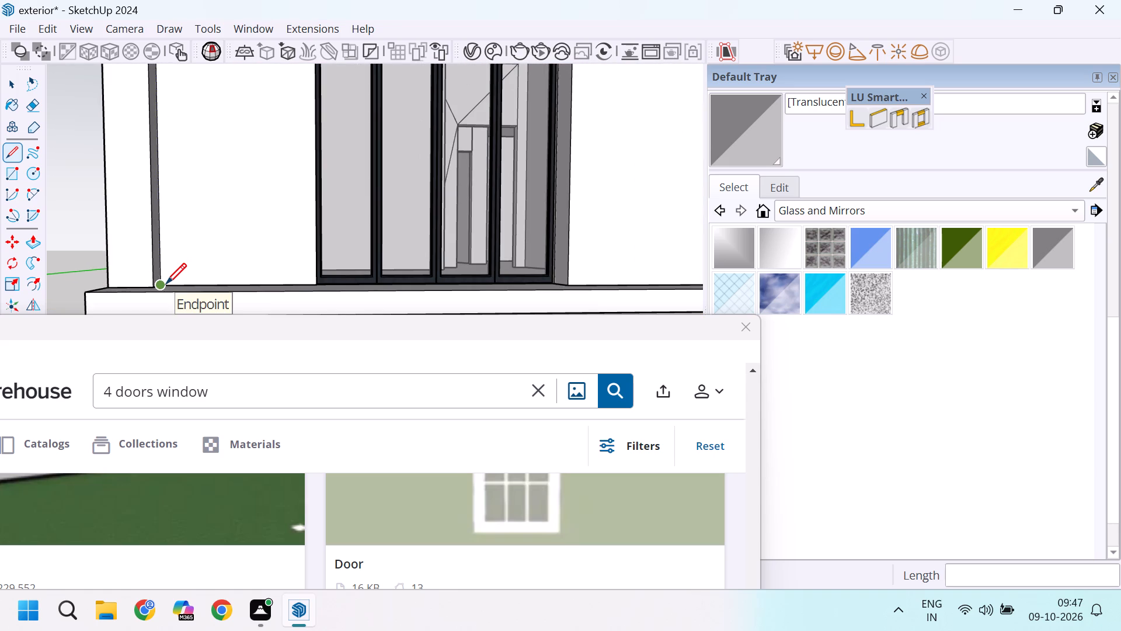
{"action": "scroll", "coordinate": [168, 279], "scroll_direction": "up", "scroll_amount": 10}
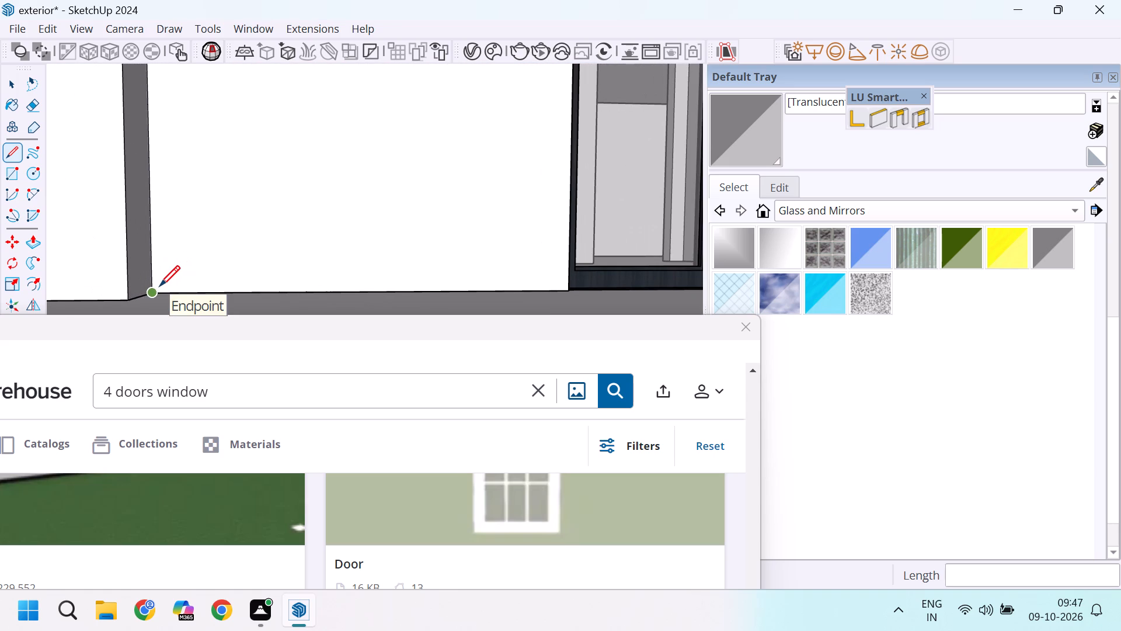
{"action": "left_click", "coordinate": [159, 286]}
{"action": "scroll", "coordinate": [159, 286], "scroll_direction": "down", "scroll_amount": 4}
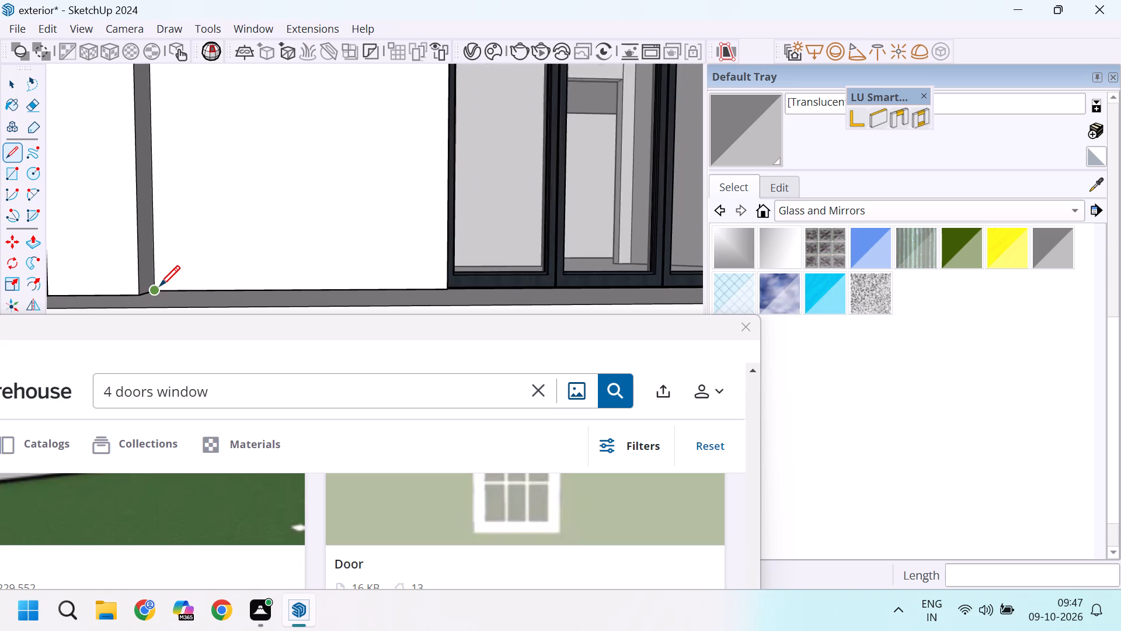
{"action": "scroll", "coordinate": [159, 286], "scroll_direction": "down", "scroll_amount": 4}
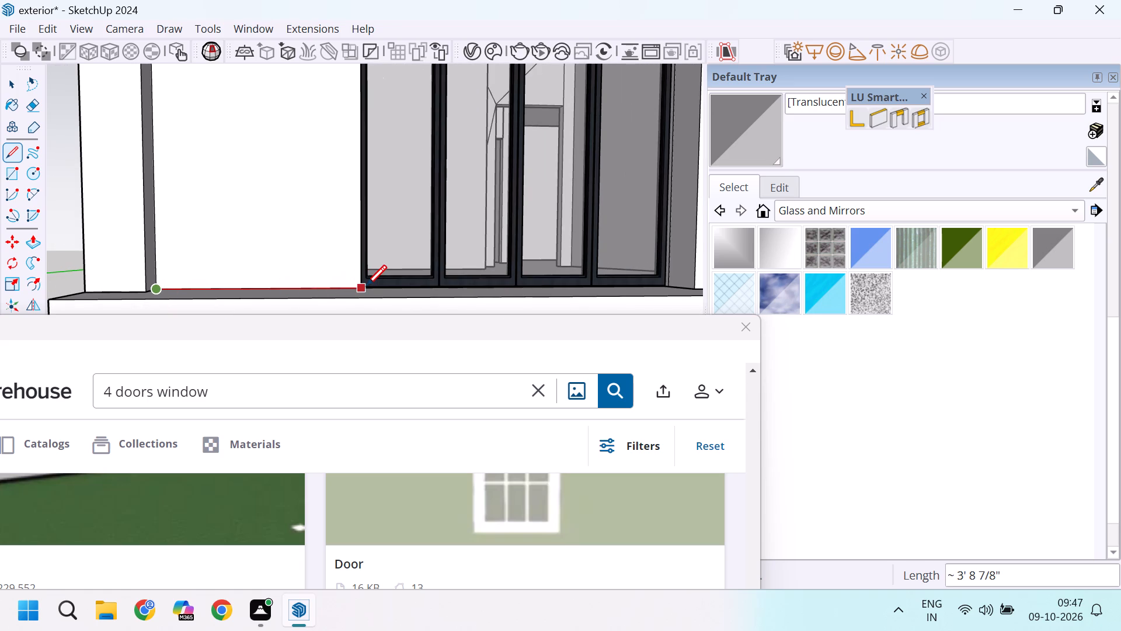
{"action": "left_click", "coordinate": [366, 285]}
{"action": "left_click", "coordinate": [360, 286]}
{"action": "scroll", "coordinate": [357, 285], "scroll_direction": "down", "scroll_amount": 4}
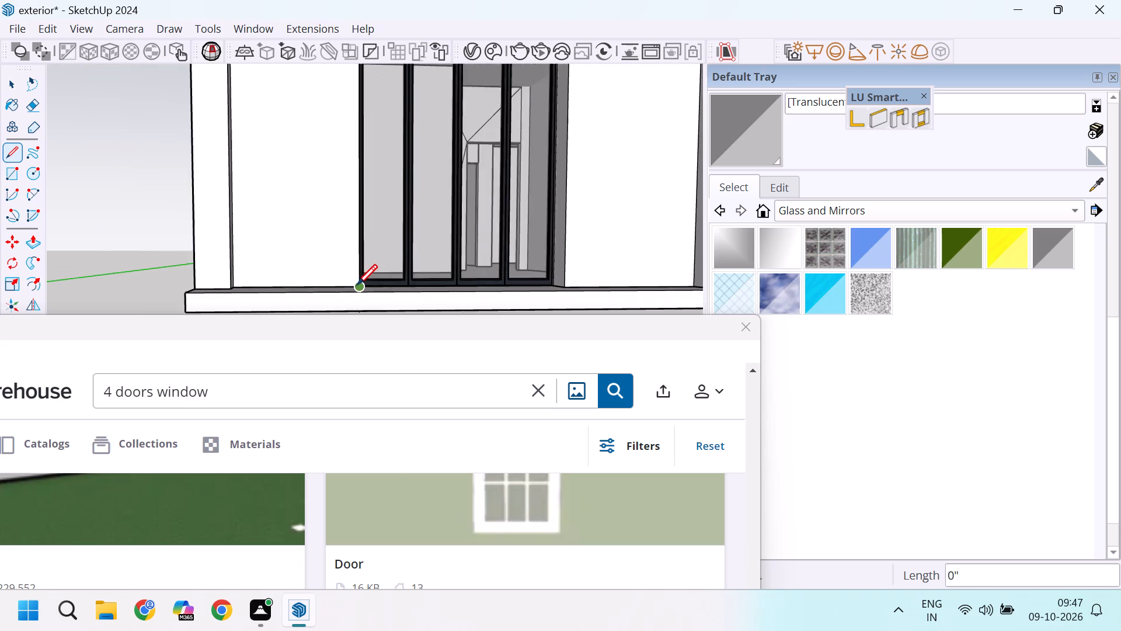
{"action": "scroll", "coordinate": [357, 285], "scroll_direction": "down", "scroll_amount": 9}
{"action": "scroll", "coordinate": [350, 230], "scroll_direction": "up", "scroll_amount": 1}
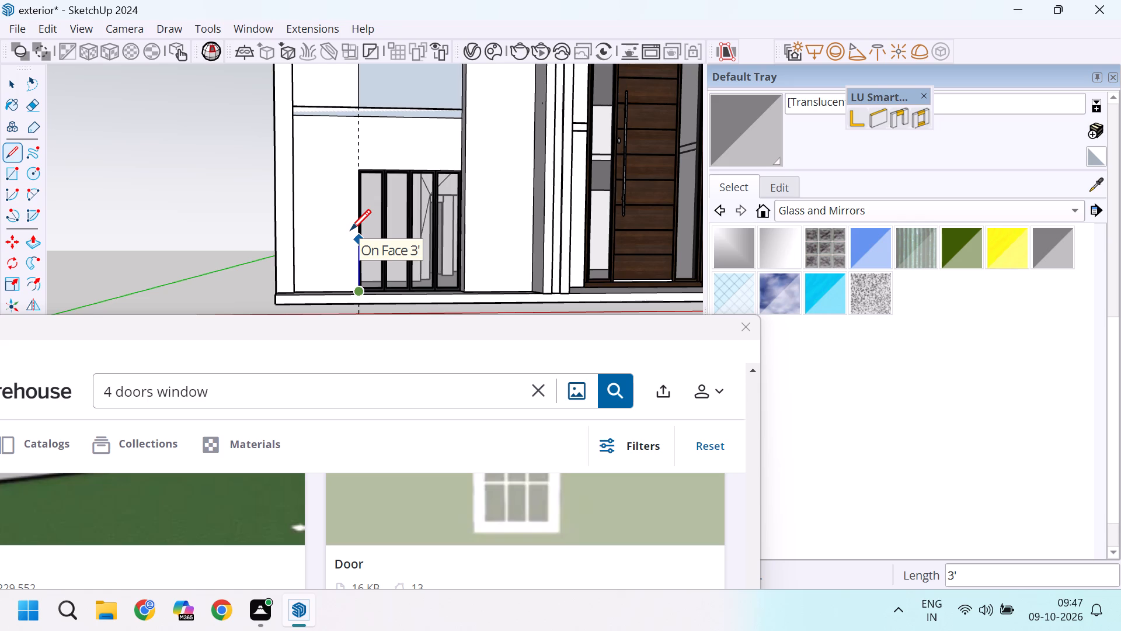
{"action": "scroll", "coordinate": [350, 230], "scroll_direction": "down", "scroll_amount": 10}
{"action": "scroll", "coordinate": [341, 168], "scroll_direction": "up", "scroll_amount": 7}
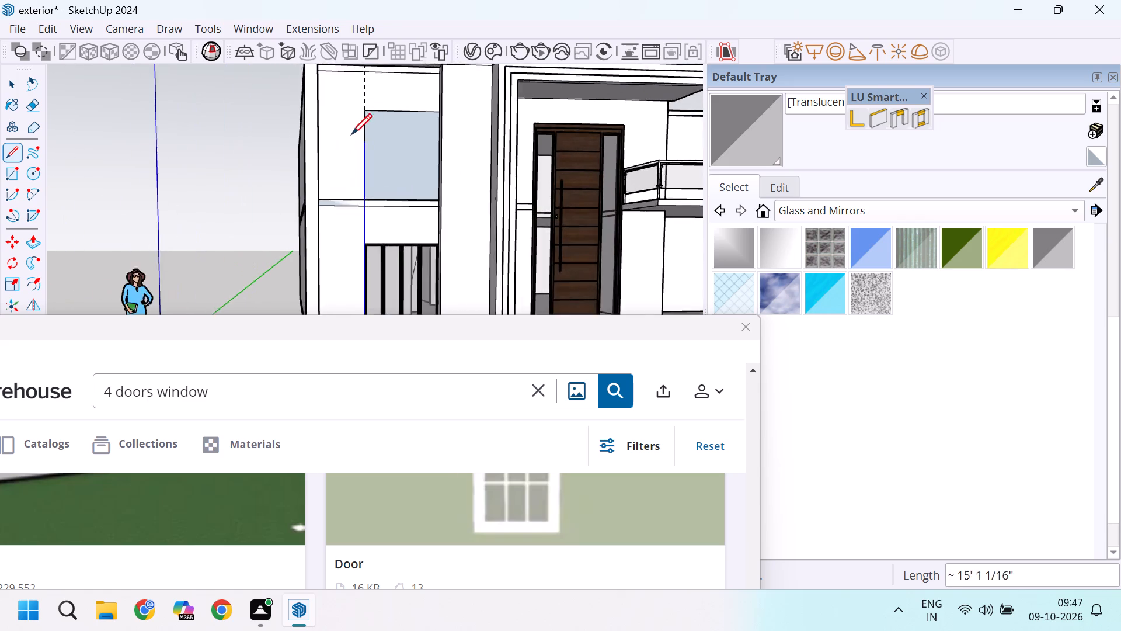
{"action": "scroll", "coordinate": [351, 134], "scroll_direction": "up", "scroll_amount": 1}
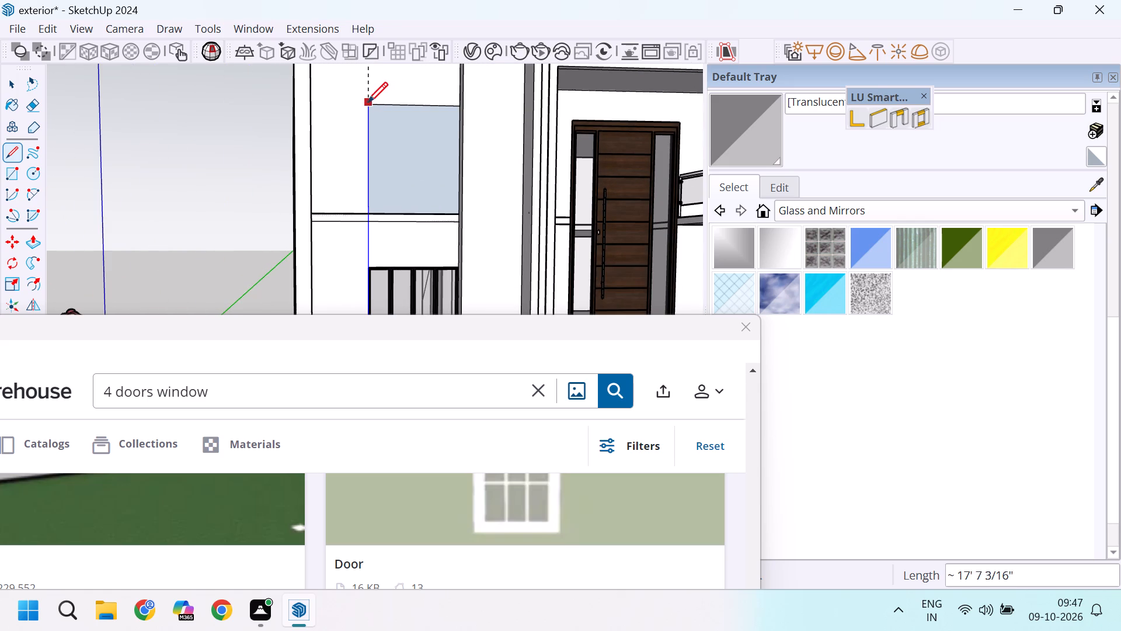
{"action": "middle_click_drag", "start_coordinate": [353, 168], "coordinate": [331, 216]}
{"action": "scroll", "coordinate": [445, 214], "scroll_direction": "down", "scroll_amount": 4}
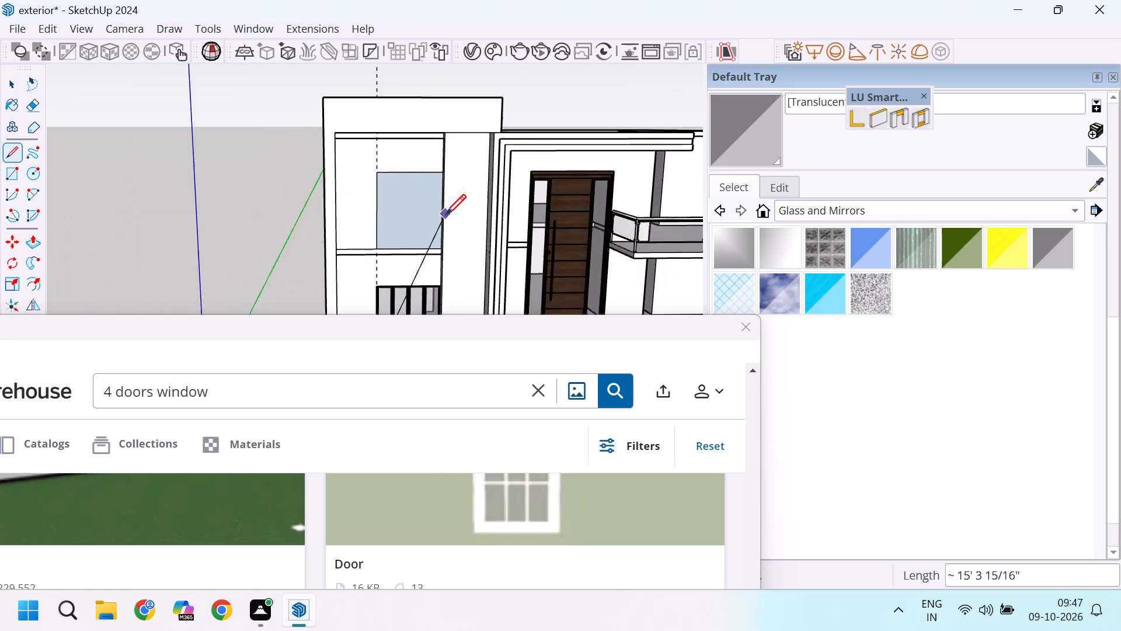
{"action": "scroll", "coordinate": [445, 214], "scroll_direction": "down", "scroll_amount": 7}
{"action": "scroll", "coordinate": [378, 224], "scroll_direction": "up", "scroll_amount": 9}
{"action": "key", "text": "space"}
Delete the face covering the upper-floor window opening.
{"action": "left_click", "coordinate": [428, 188]}
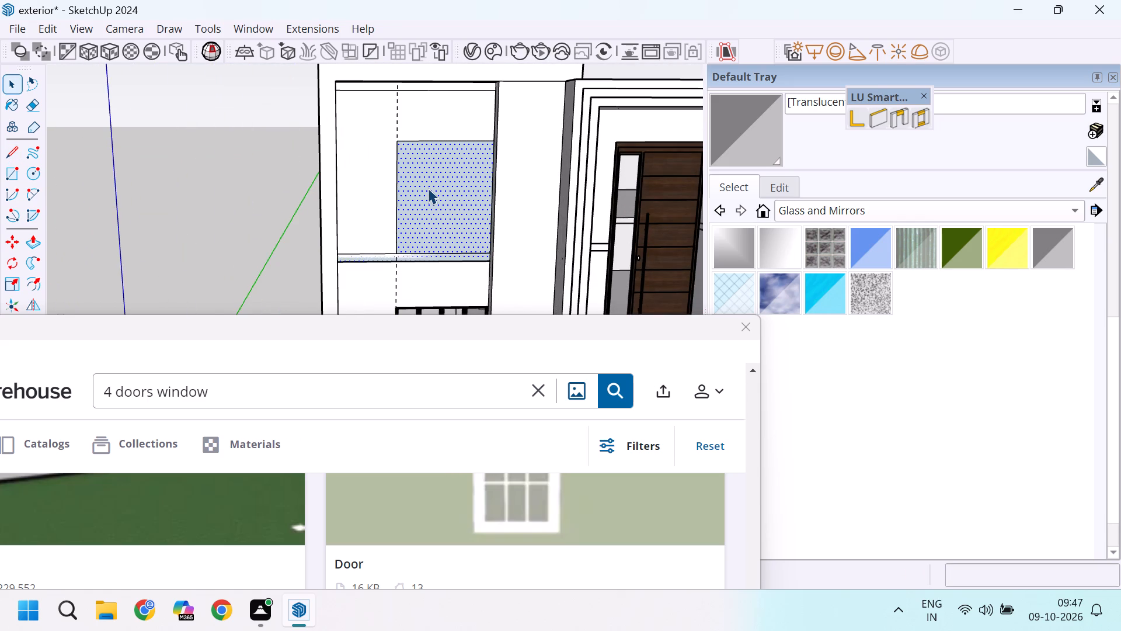
{"action": "scroll", "coordinate": [428, 188], "scroll_direction": "up", "scroll_amount": 4}
{"action": "scroll", "coordinate": [428, 188], "scroll_direction": "down", "scroll_amount": 1}
{"action": "key", "text": "Delete"}
Push/Pull the recessed wall face beside and above the upper-floor window outward by 6".
{"action": "scroll", "coordinate": [415, 178], "scroll_direction": "down", "scroll_amount": 2}
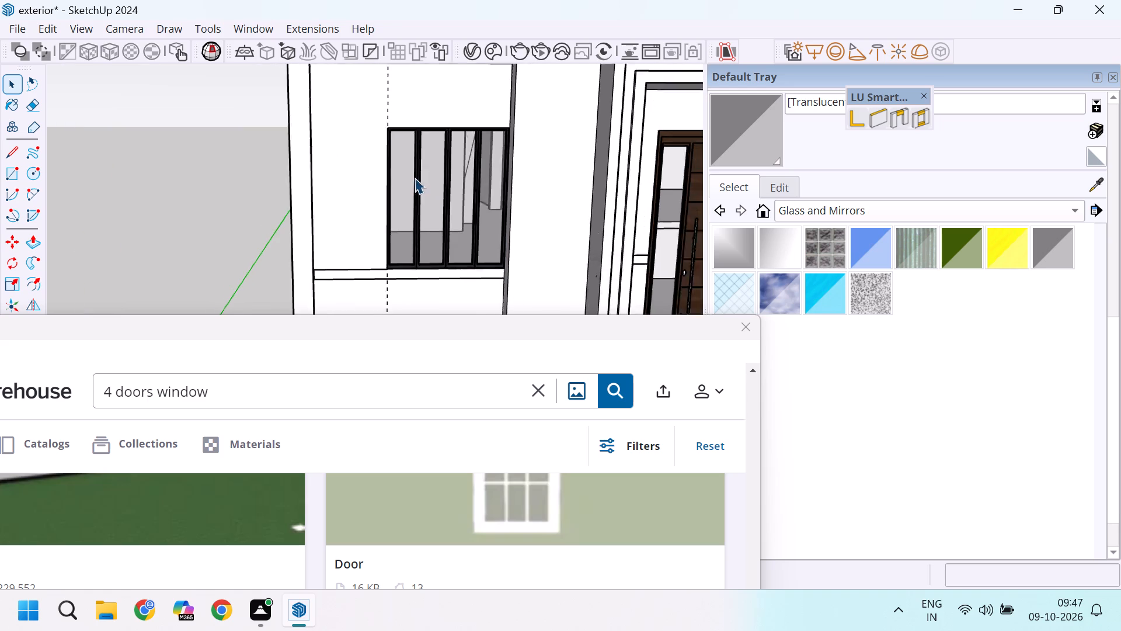
{"action": "scroll", "coordinate": [415, 178], "scroll_direction": "down", "scroll_amount": 1}
{"action": "scroll", "coordinate": [375, 179], "scroll_direction": "up", "scroll_amount": 3}
{"action": "left_click", "coordinate": [382, 157]}
{"action": "scroll", "coordinate": [382, 157], "scroll_direction": "down", "scroll_amount": 4}
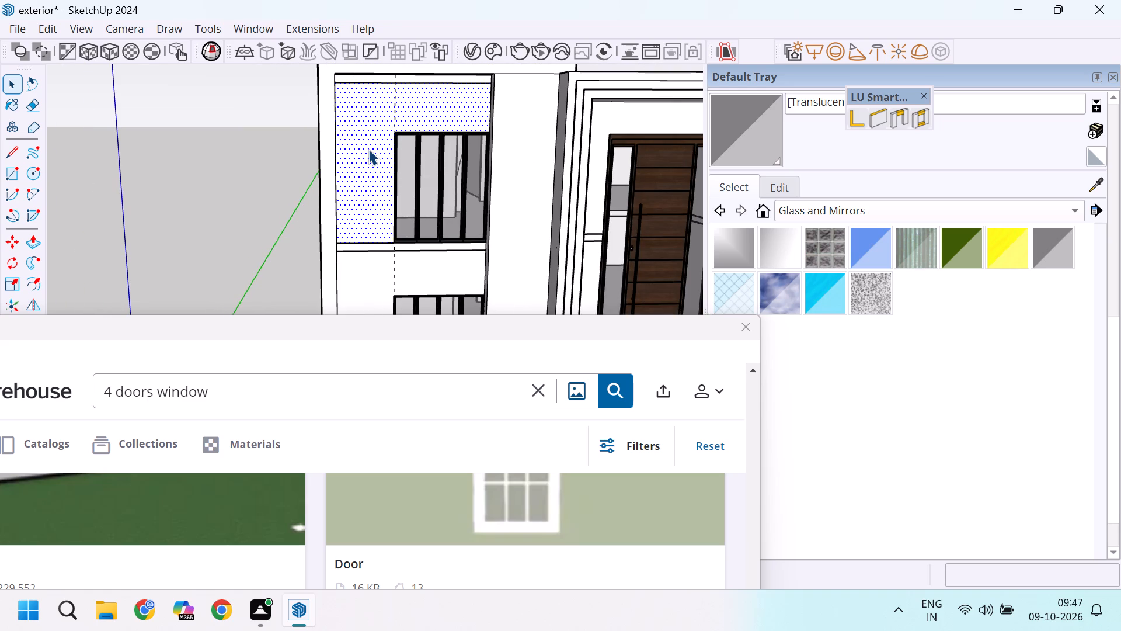
{"action": "scroll", "coordinate": [377, 79], "scroll_direction": "up", "scroll_amount": 3}
{"action": "left_click", "coordinate": [387, 75]}
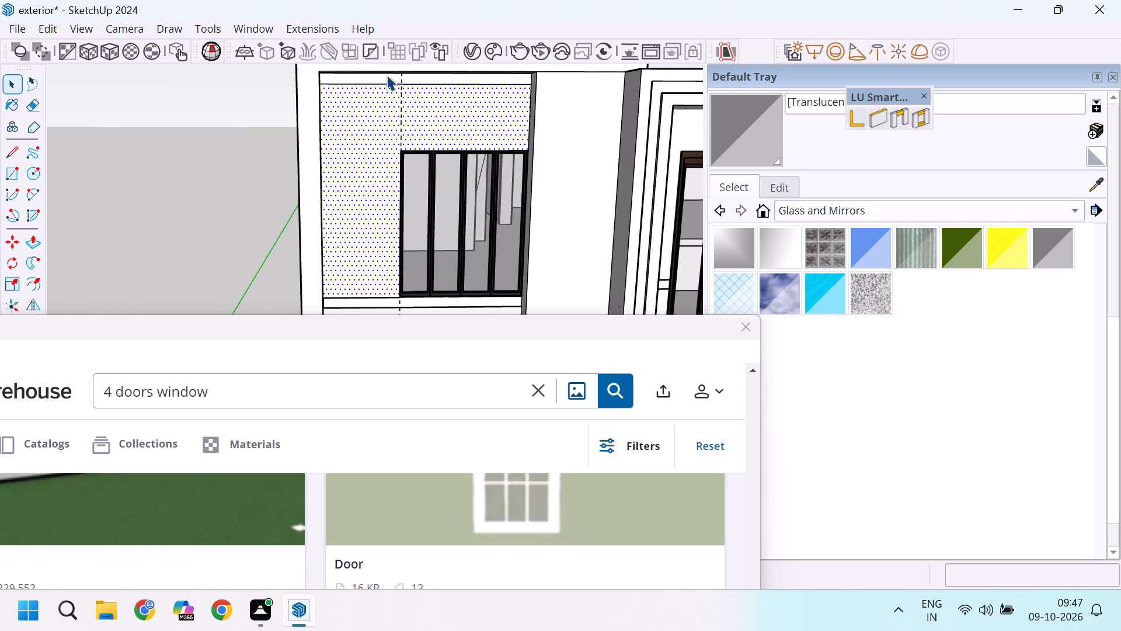
{"action": "scroll", "coordinate": [379, 82], "scroll_direction": "up", "scroll_amount": 3}
{"action": "left_click", "coordinate": [387, 80]}
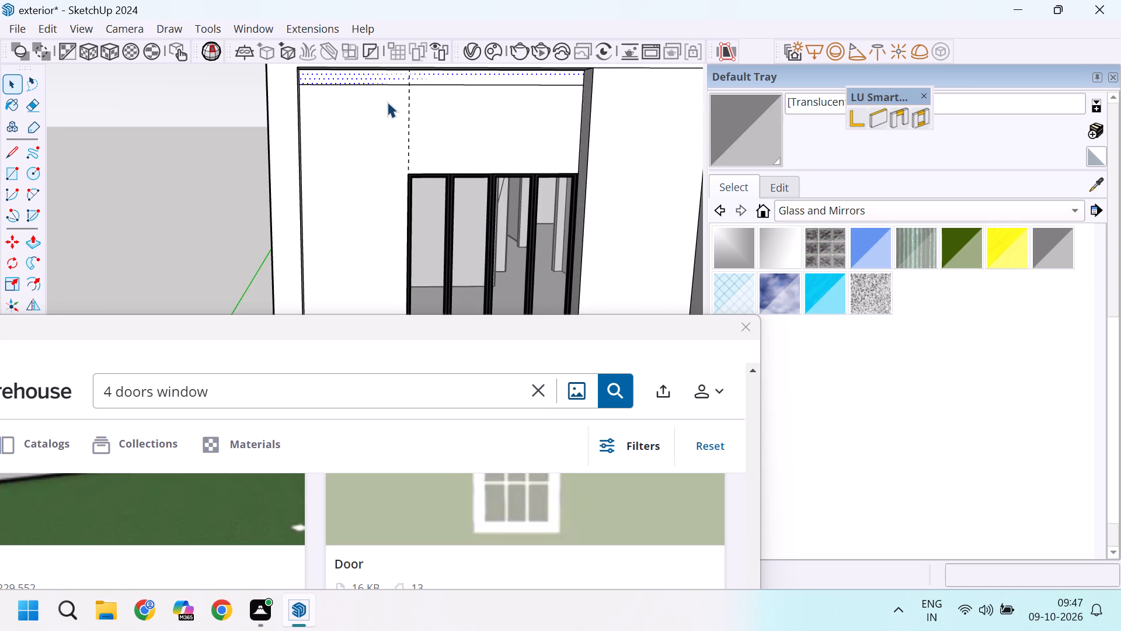
{"action": "left_click", "coordinate": [382, 105]}
{"action": "scroll", "coordinate": [363, 120], "scroll_direction": "down", "scroll_amount": 3}
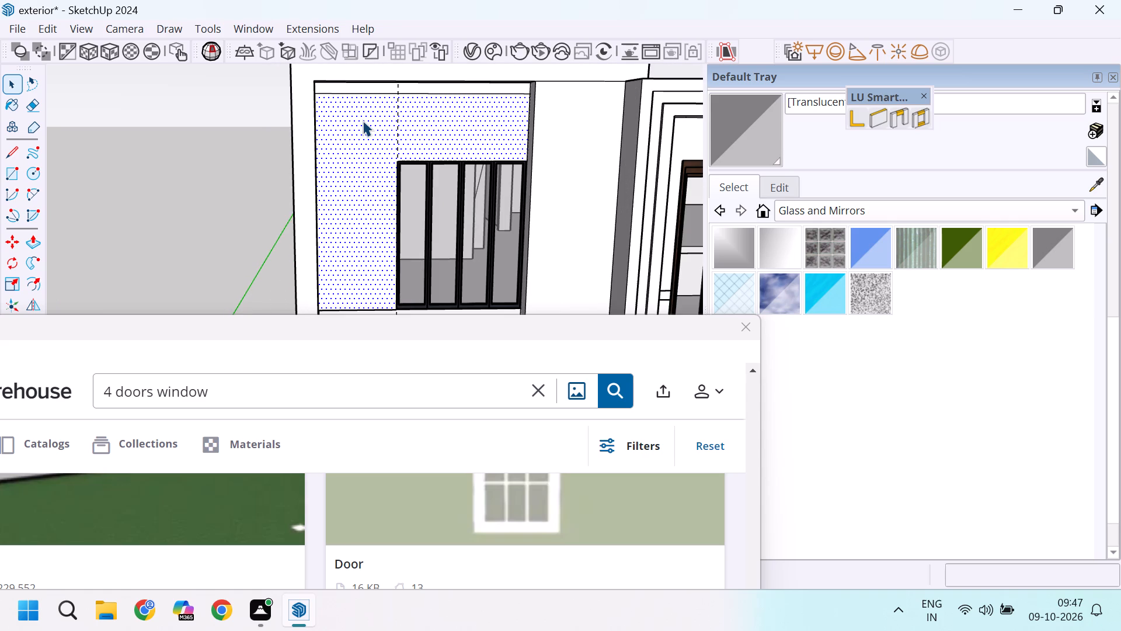
{"action": "key", "text": "p"}
{"action": "left_click", "coordinate": [363, 120]}
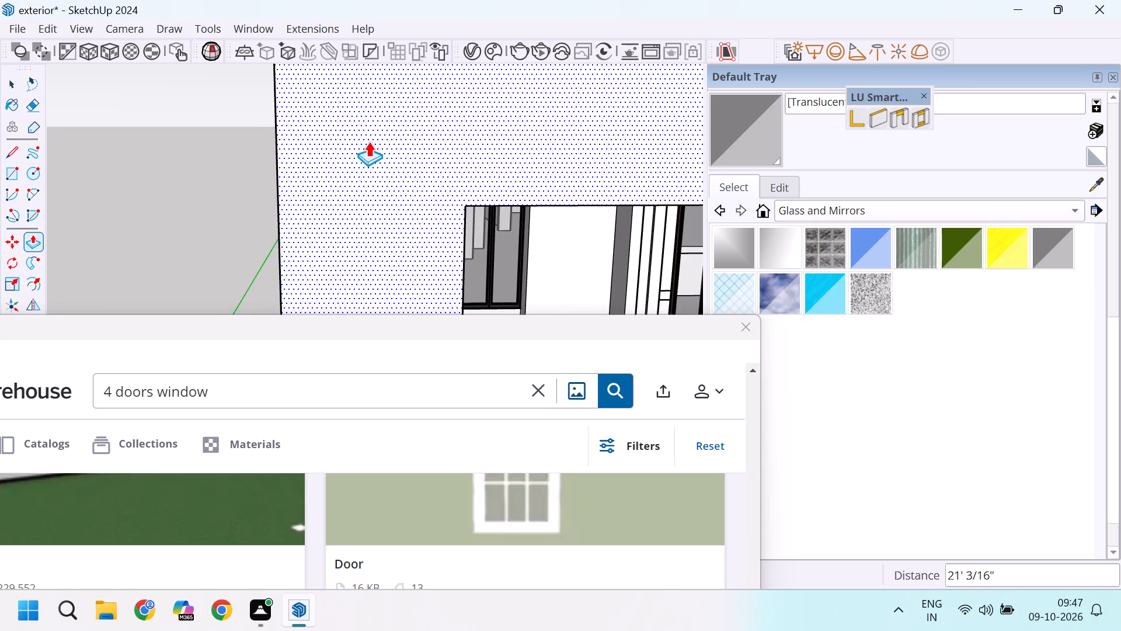
{"action": "key", "text": "6"}
{"action": "key", "text": "Return"}
Repeat the 6" Push/Pull on the narrow strip along the top of the recess, above the upper-floor wall face.
{"action": "scroll", "coordinate": [419, 74], "scroll_direction": "up", "scroll_amount": 5}
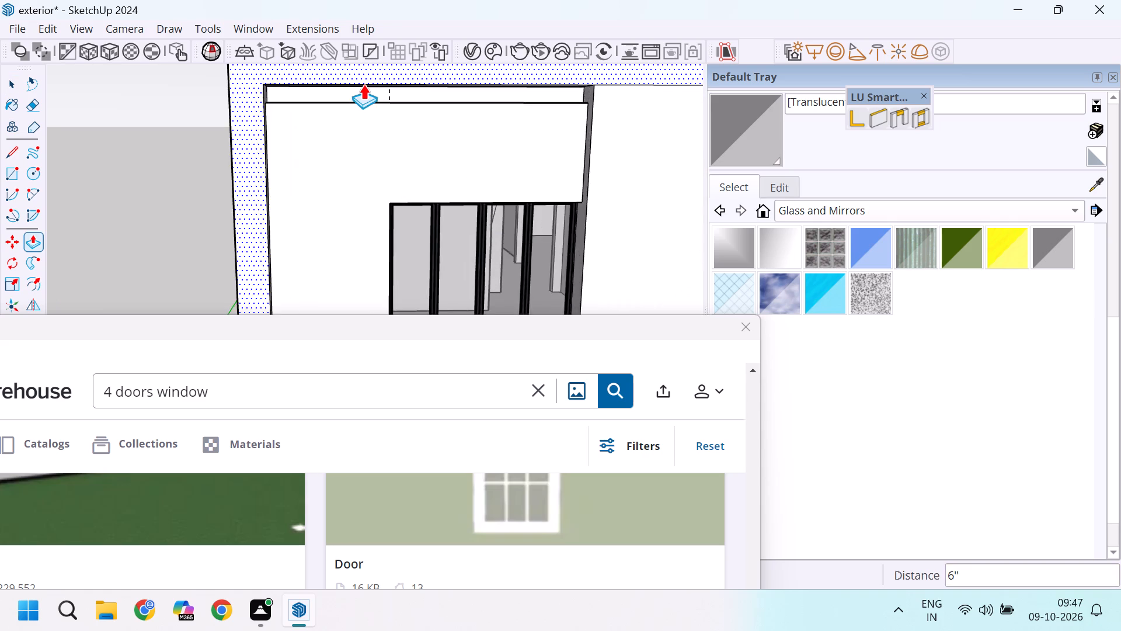
{"action": "scroll", "coordinate": [363, 84], "scroll_direction": "up", "scroll_amount": 2}
{"action": "scroll", "coordinate": [440, 110], "scroll_direction": "up", "scroll_amount": 8}
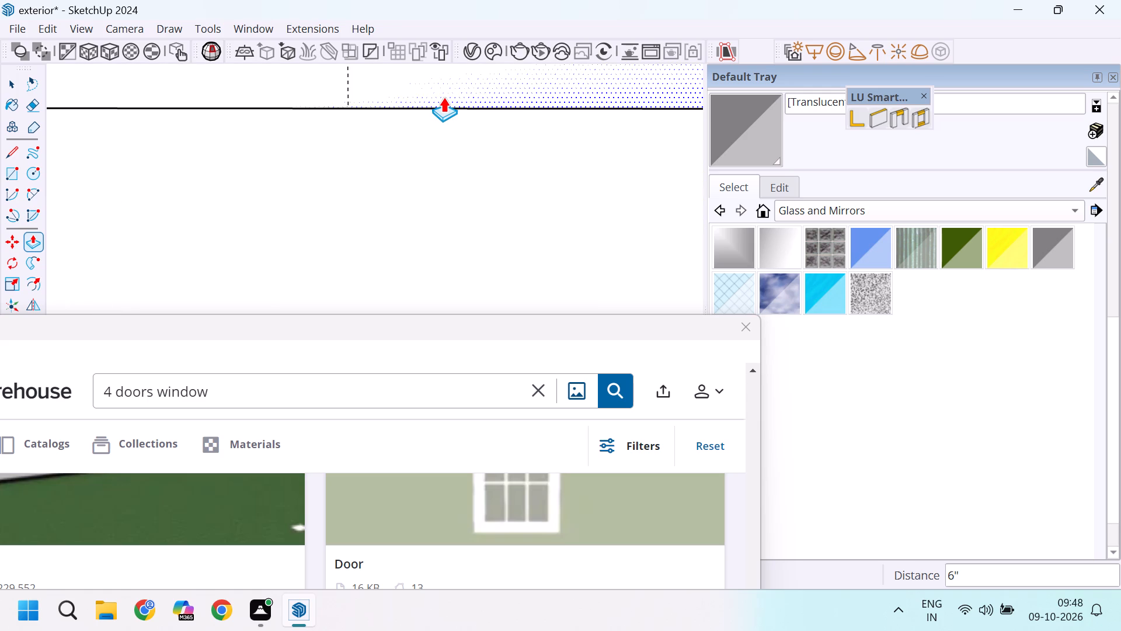
{"action": "double_click", "coordinate": [443, 97]}
{"action": "scroll", "coordinate": [443, 100], "scroll_direction": "down", "scroll_amount": 11}
{"action": "key", "text": "space"}
Erase the seam line between the narrow top strip and the wall face above the upper-floor window.
{"action": "scroll", "coordinate": [435, 118], "scroll_direction": "up", "scroll_amount": 1}
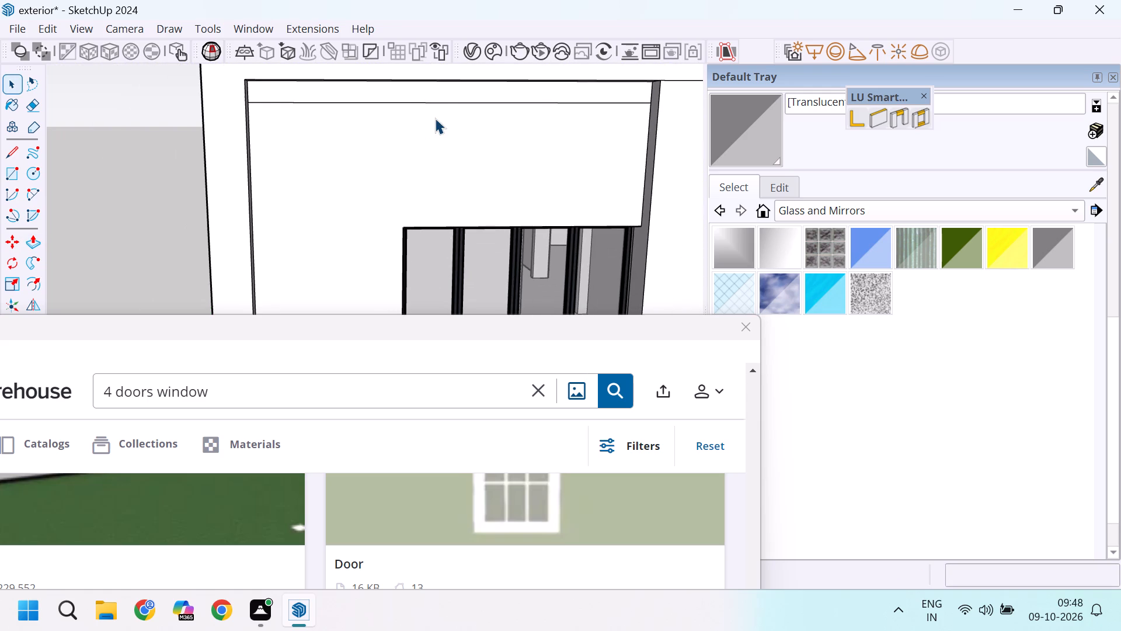
{"action": "key", "text": "e"}
{"action": "left_click", "coordinate": [419, 99]}
{"action": "scroll", "coordinate": [414, 109], "scroll_direction": "down", "scroll_amount": 4}
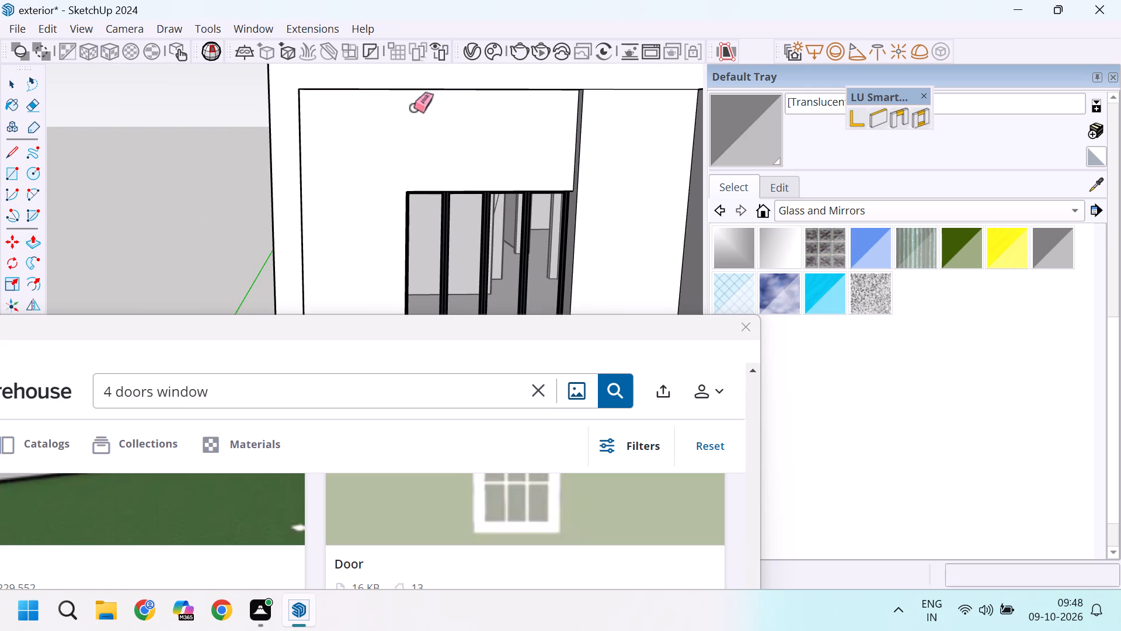
Push/Pull the recessed wall face around the ground-floor window outward by 6".
{"action": "scroll", "coordinate": [259, 279], "scroll_direction": "down", "scroll_amount": 11}
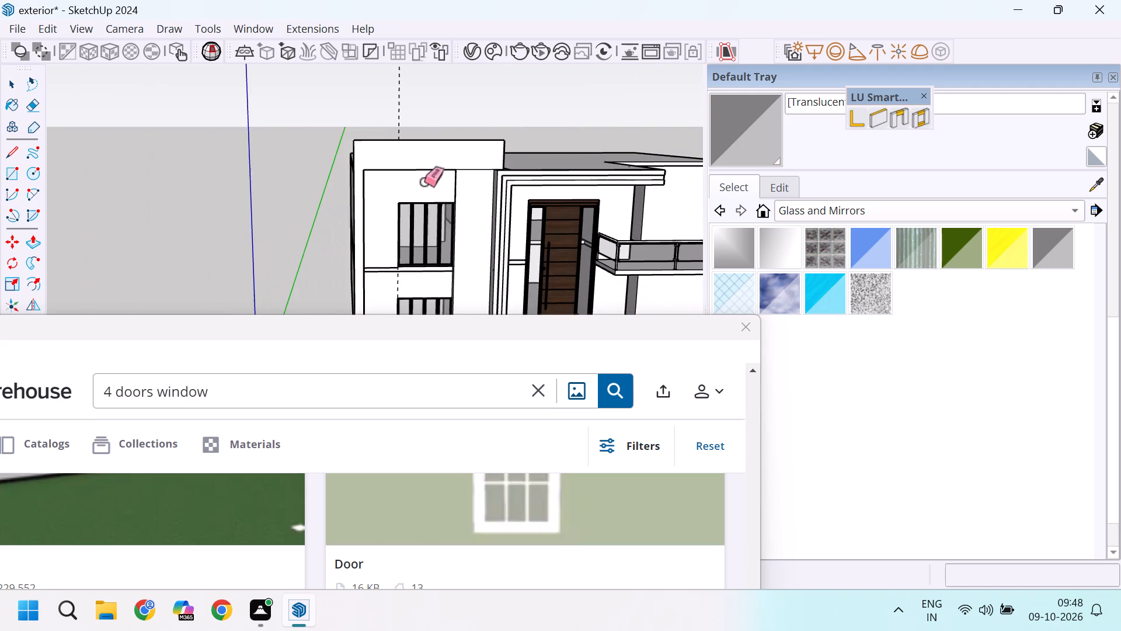
{"action": "middle_click_drag", "start_coordinate": [434, 237], "coordinate": [509, 256]}
{"action": "scroll", "coordinate": [492, 177], "scroll_direction": "up", "scroll_amount": 9}
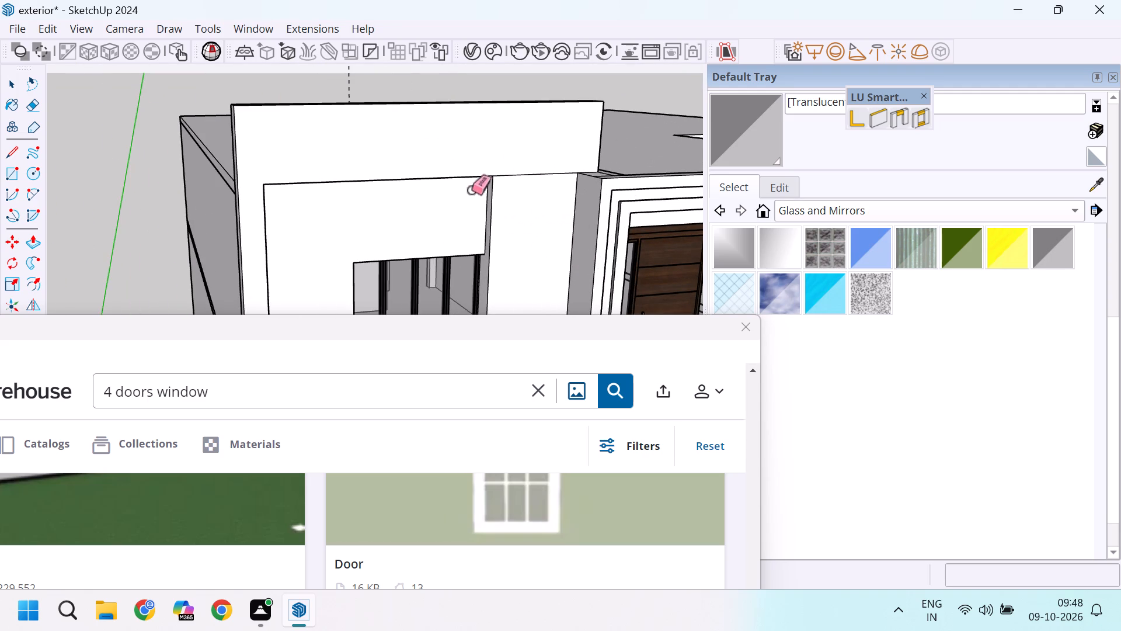
{"action": "scroll", "coordinate": [472, 192], "scroll_direction": "down", "scroll_amount": 2}
{"action": "middle_click_drag", "start_coordinate": [490, 244], "coordinate": [278, 221]}
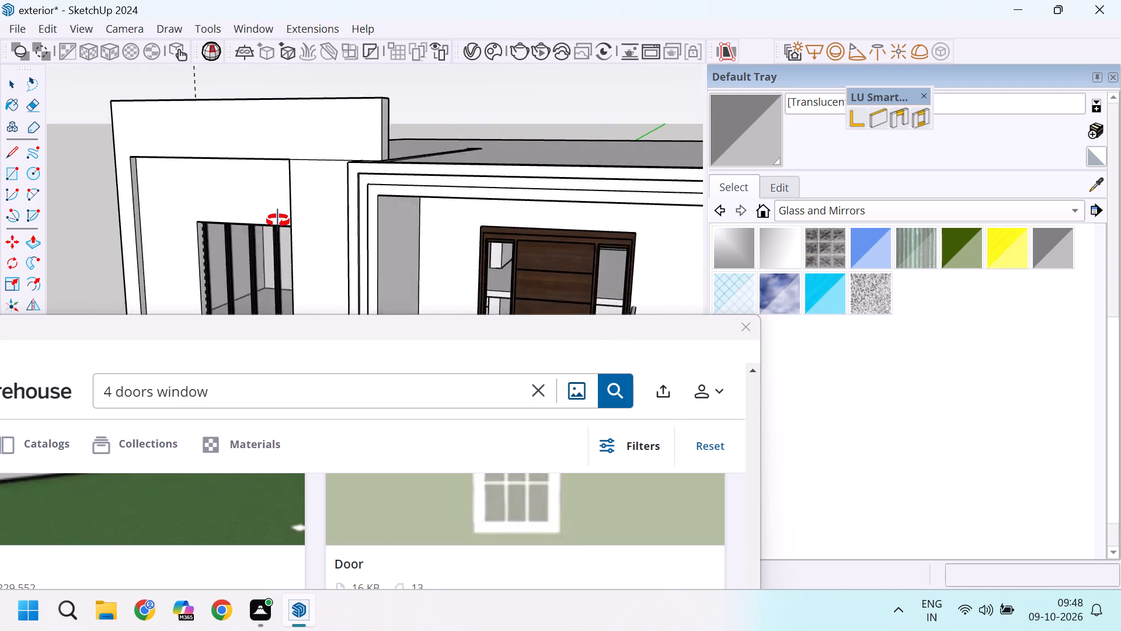
{"action": "middle_click_drag", "start_coordinate": [278, 221], "coordinate": [353, 115]}
{"action": "scroll", "coordinate": [395, 100], "scroll_direction": "down", "scroll_amount": 5}
{"action": "scroll", "coordinate": [293, 212], "scroll_direction": "up", "scroll_amount": 3}
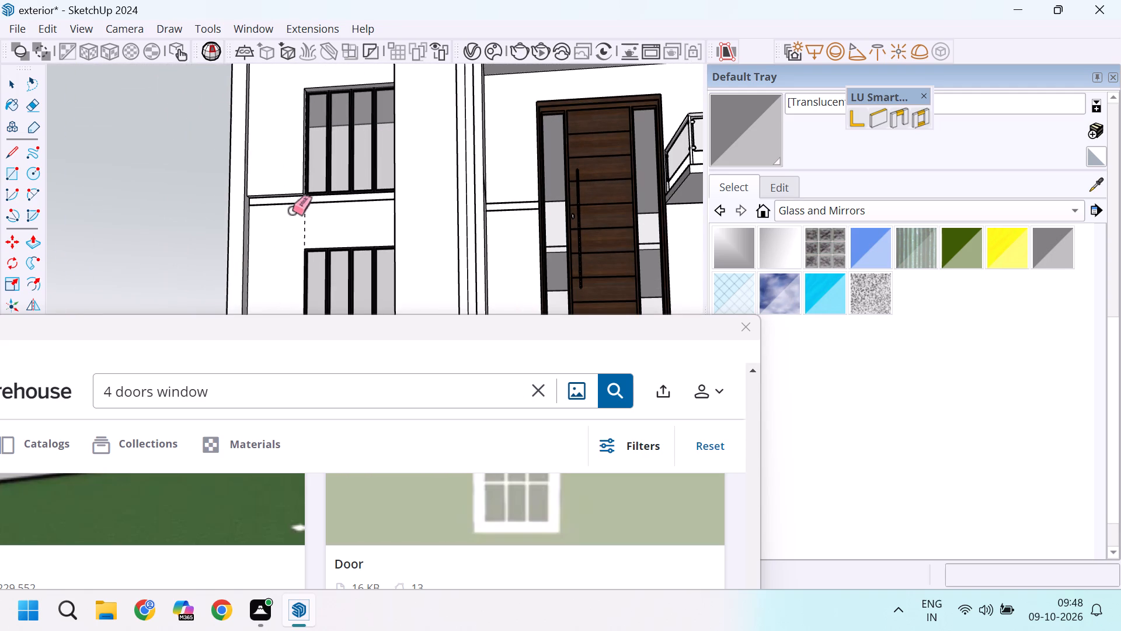
{"action": "scroll", "coordinate": [293, 212], "scroll_direction": "up", "scroll_amount": 8}
{"action": "scroll", "coordinate": [284, 176], "scroll_direction": "down", "scroll_amount": 5}
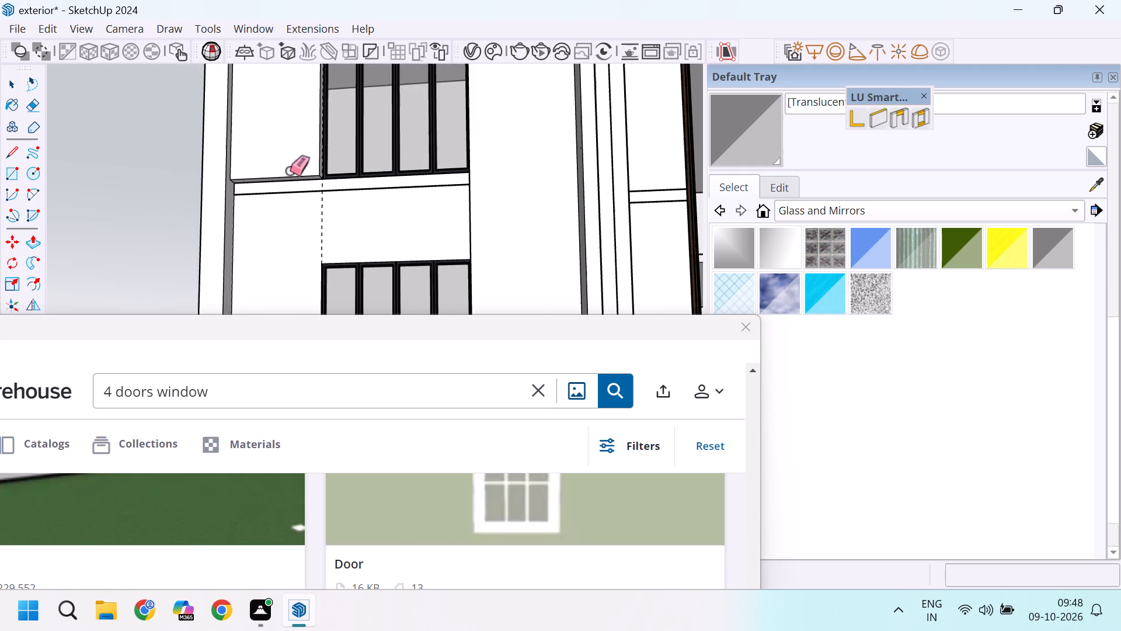
{"action": "scroll", "coordinate": [290, 172], "scroll_direction": "down", "scroll_amount": 3}
{"action": "scroll", "coordinate": [306, 189], "scroll_direction": "up", "scroll_amount": 5}
{"action": "key", "text": "p"}
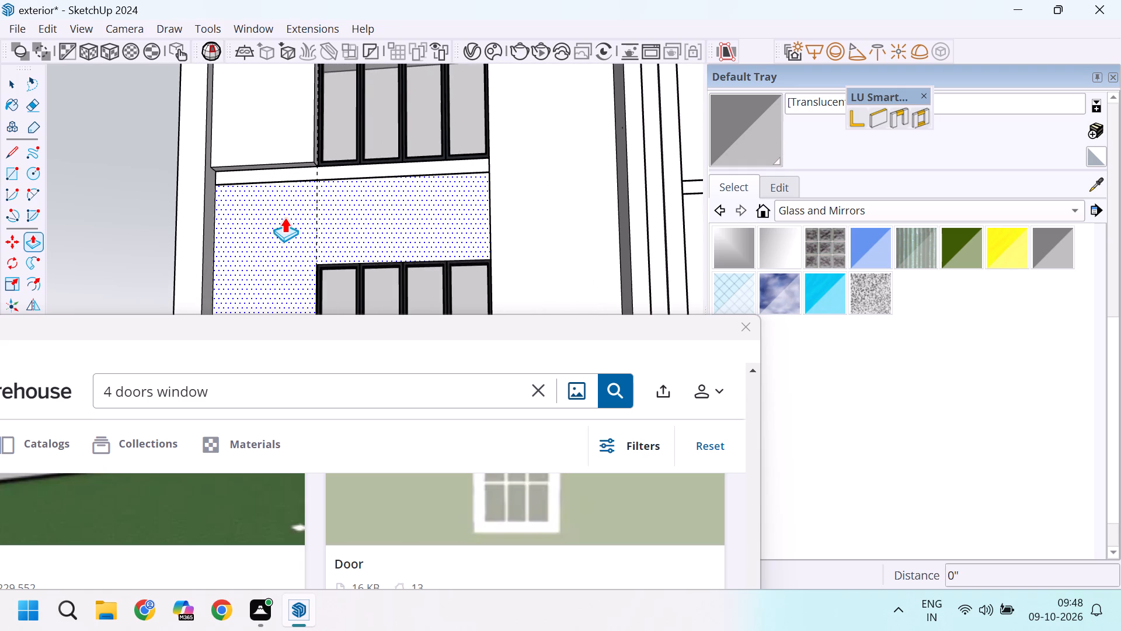
{"action": "left_click", "coordinate": [283, 218]}
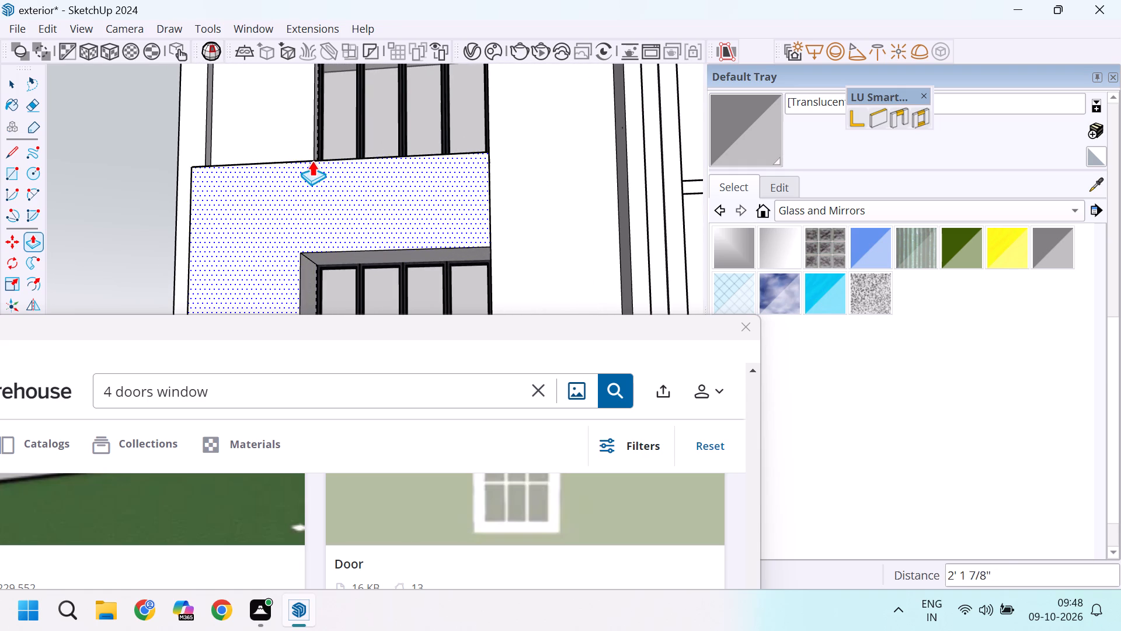
{"action": "scroll", "coordinate": [312, 160], "scroll_direction": "up", "scroll_amount": 10}
{"action": "scroll", "coordinate": [314, 157], "scroll_direction": "down", "scroll_amount": 6}
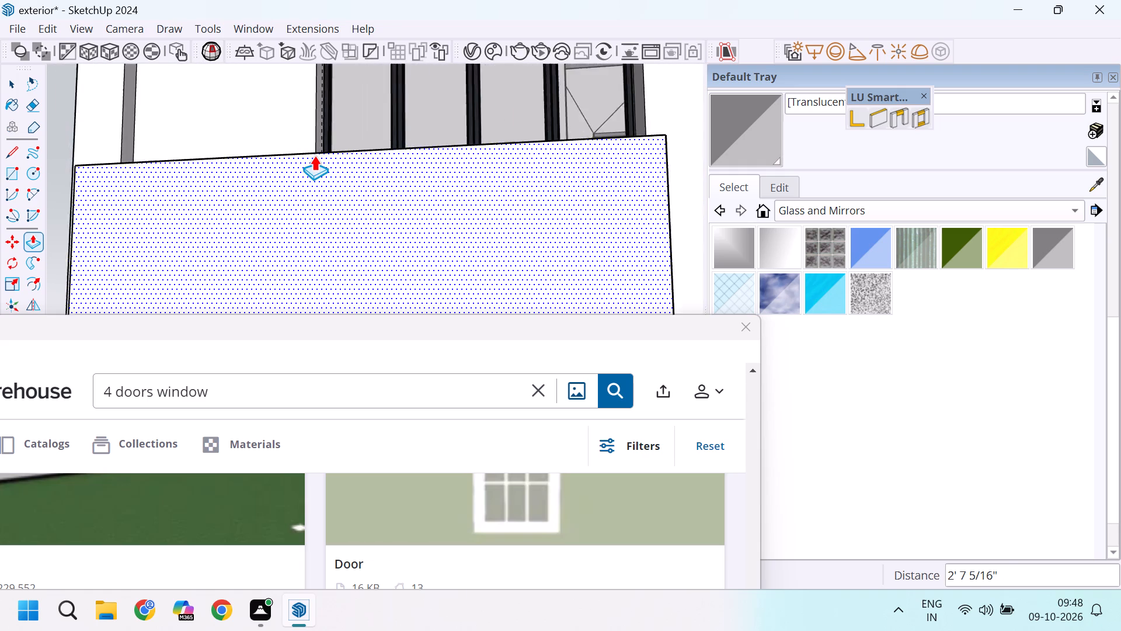
{"action": "scroll", "coordinate": [314, 155], "scroll_direction": "down", "scroll_amount": 3}
{"action": "middle_click_drag", "start_coordinate": [314, 155], "coordinate": [321, 255]}
{"action": "scroll", "coordinate": [327, 254], "scroll_direction": "up", "scroll_amount": 5}
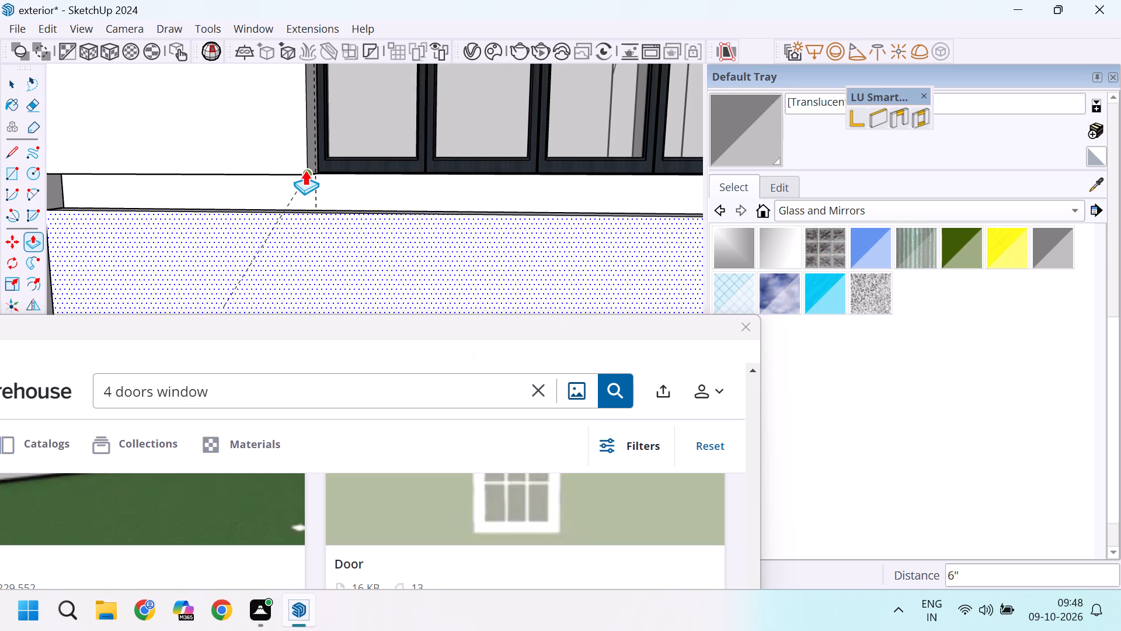
{"action": "left_click", "coordinate": [305, 170]}
Draw a rectangle about 9' 9" by 6" over the recessed strip between the upper-floor and ground-floor wall faces.
{"action": "scroll", "coordinate": [319, 180], "scroll_direction": "down", "scroll_amount": 9}
{"action": "scroll", "coordinate": [292, 193], "scroll_direction": "up", "scroll_amount": 4}
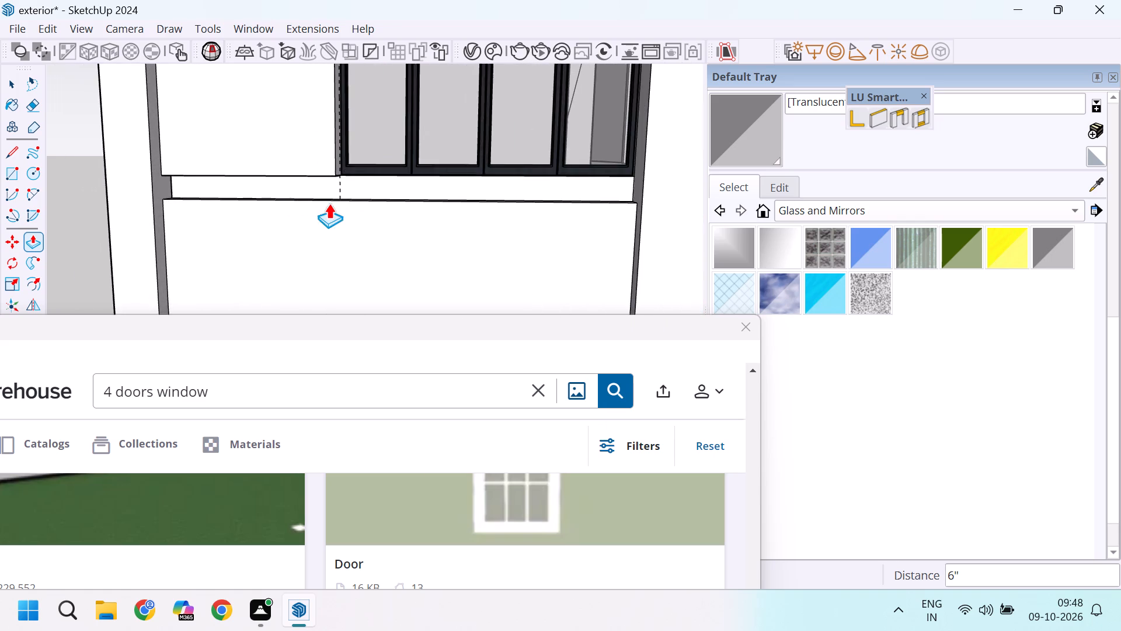
{"action": "scroll", "coordinate": [332, 203], "scroll_direction": "down", "scroll_amount": 3}
{"action": "scroll", "coordinate": [402, 197], "scroll_direction": "up", "scroll_amount": 3}
{"action": "middle_click_drag", "start_coordinate": [553, 195], "coordinate": [551, 179]}
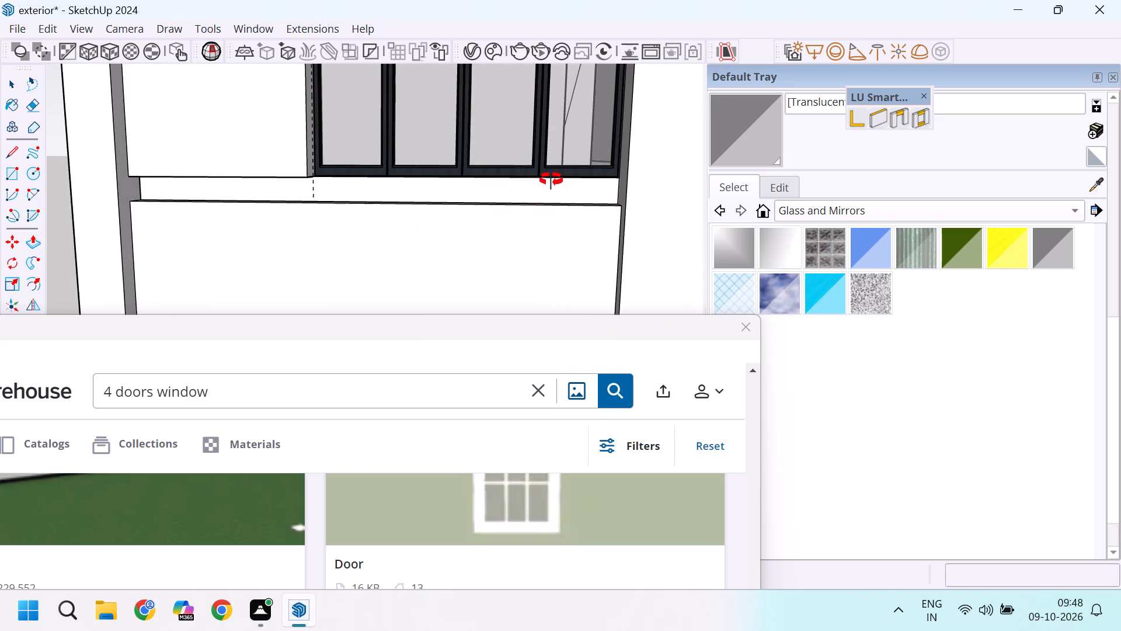
{"action": "middle_click_drag", "start_coordinate": [551, 179], "coordinate": [553, 174]}
{"action": "scroll", "coordinate": [437, 190], "scroll_direction": "down", "scroll_amount": 3}
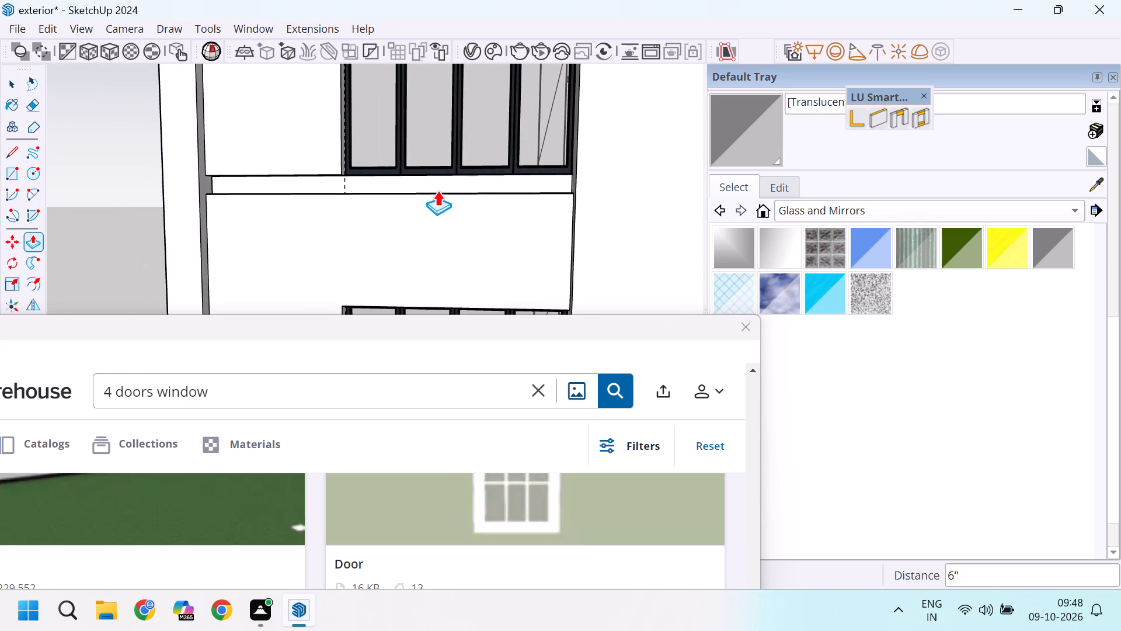
{"action": "scroll", "coordinate": [394, 186], "scroll_direction": "down", "scroll_amount": 11}
{"action": "scroll", "coordinate": [401, 192], "scroll_direction": "up", "scroll_amount": 5}
{"action": "scroll", "coordinate": [324, 181], "scroll_direction": "up", "scroll_amount": 3}
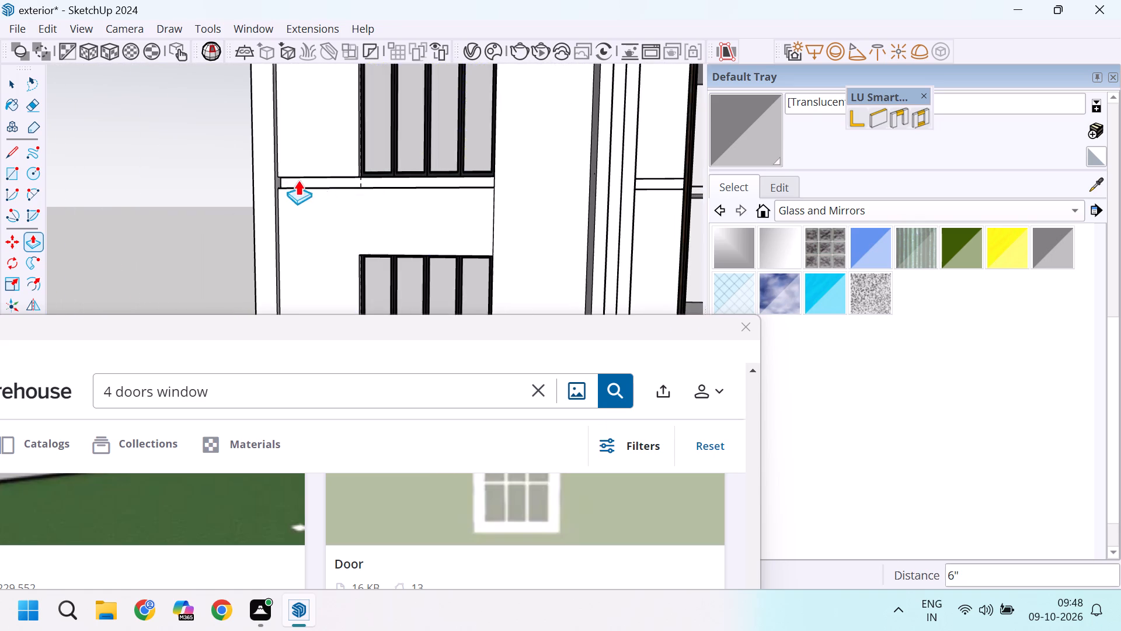
{"action": "scroll", "coordinate": [298, 180], "scroll_direction": "up", "scroll_amount": 10}
{"action": "middle_click_drag", "start_coordinate": [278, 183], "coordinate": [277, 155]}
{"action": "scroll", "coordinate": [249, 177], "scroll_direction": "up", "scroll_amount": 4}
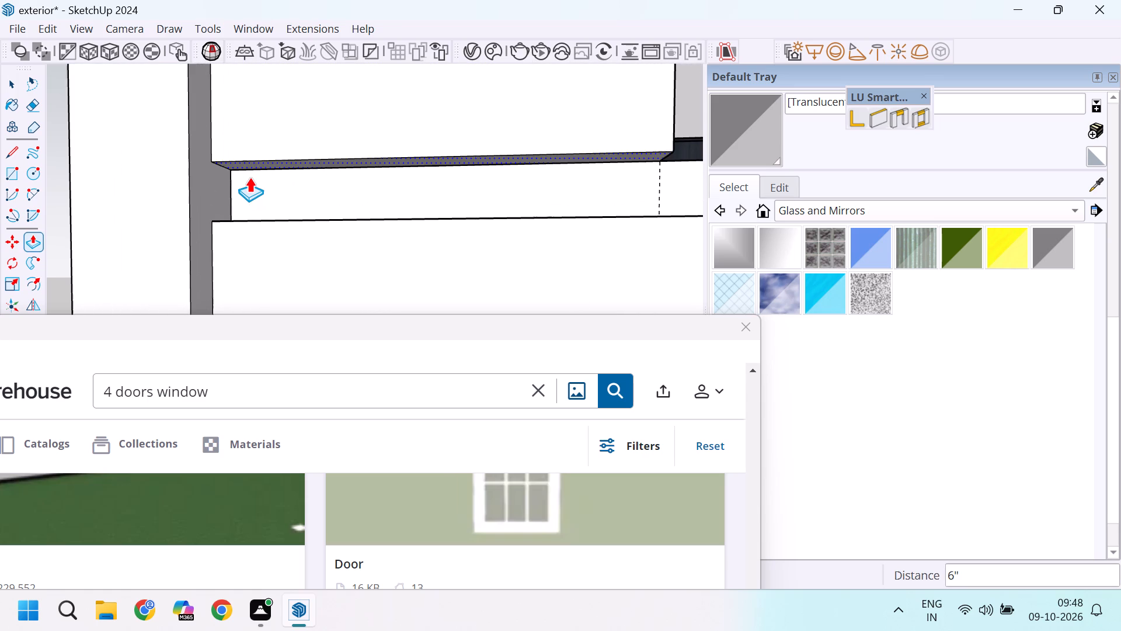
{"action": "key", "text": "r"}
{"action": "left_click", "coordinate": [232, 174]}
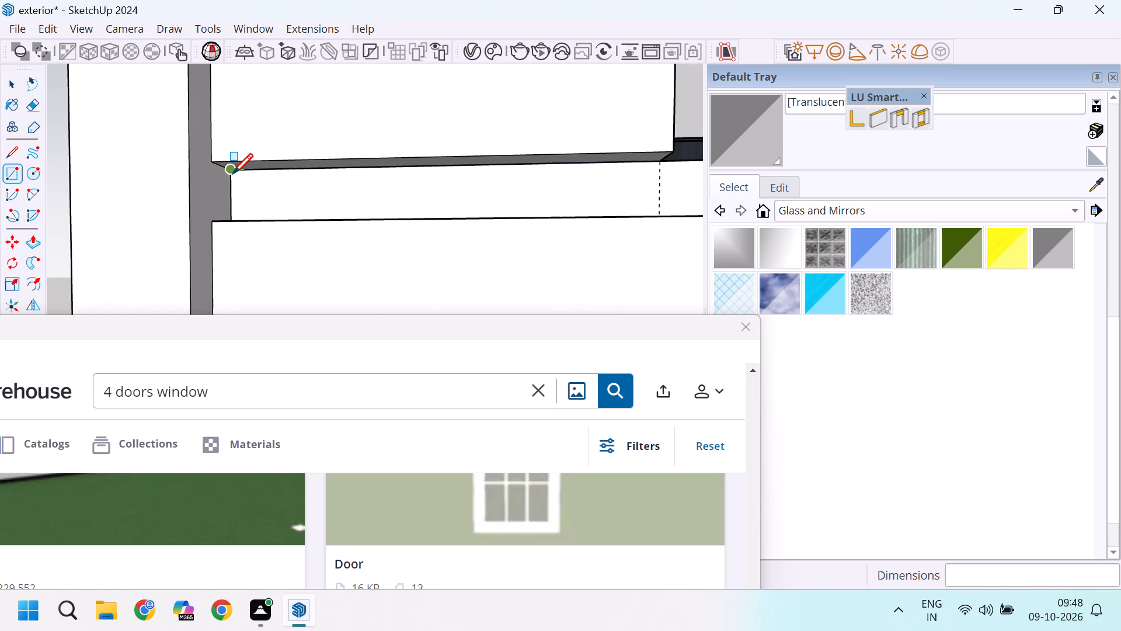
{"action": "scroll", "coordinate": [232, 174], "scroll_direction": "down", "scroll_amount": 11}
{"action": "scroll", "coordinate": [485, 190], "scroll_direction": "up", "scroll_amount": 5}
{"action": "middle_click_drag", "start_coordinate": [629, 168], "coordinate": [657, 216]}
{"action": "scroll", "coordinate": [599, 199], "scroll_direction": "down", "scroll_amount": 13}
{"action": "middle_click_drag", "start_coordinate": [489, 191], "coordinate": [575, 274]}
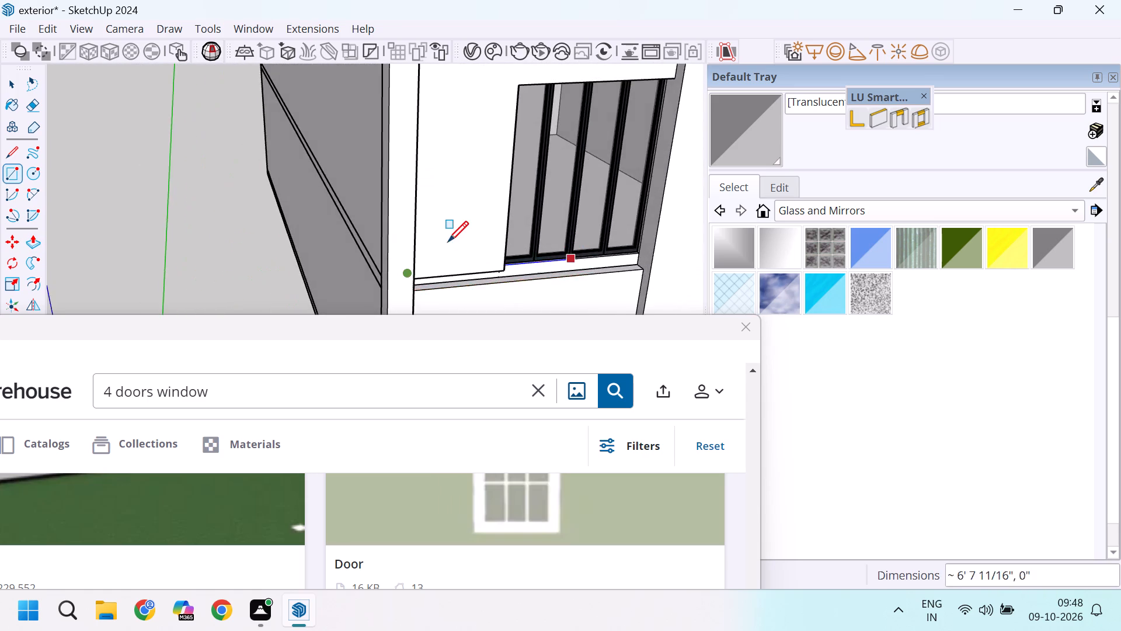
{"action": "scroll", "coordinate": [448, 241], "scroll_direction": "down", "scroll_amount": 5}
{"action": "scroll", "coordinate": [539, 245], "scroll_direction": "up", "scroll_amount": 18}
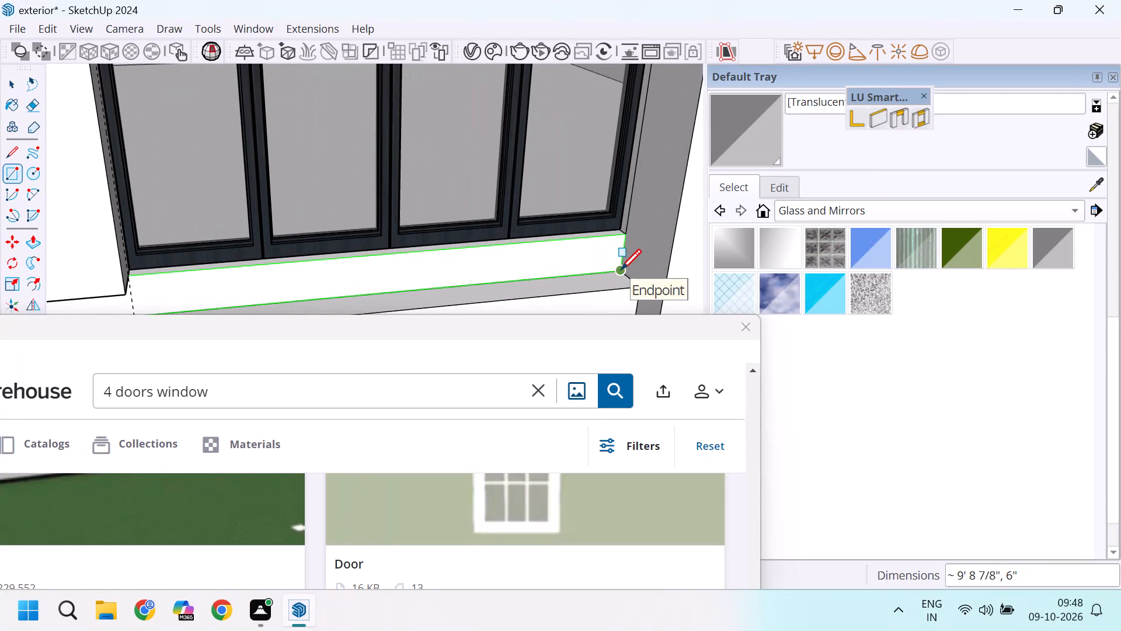
{"action": "left_click", "coordinate": [621, 269]}
Push/Pull the strip below the upper-floor window outward by 6", level with the surrounding wall face.
{"action": "scroll", "coordinate": [611, 269], "scroll_direction": "down", "scroll_amount": 5}
{"action": "key", "text": "p"}
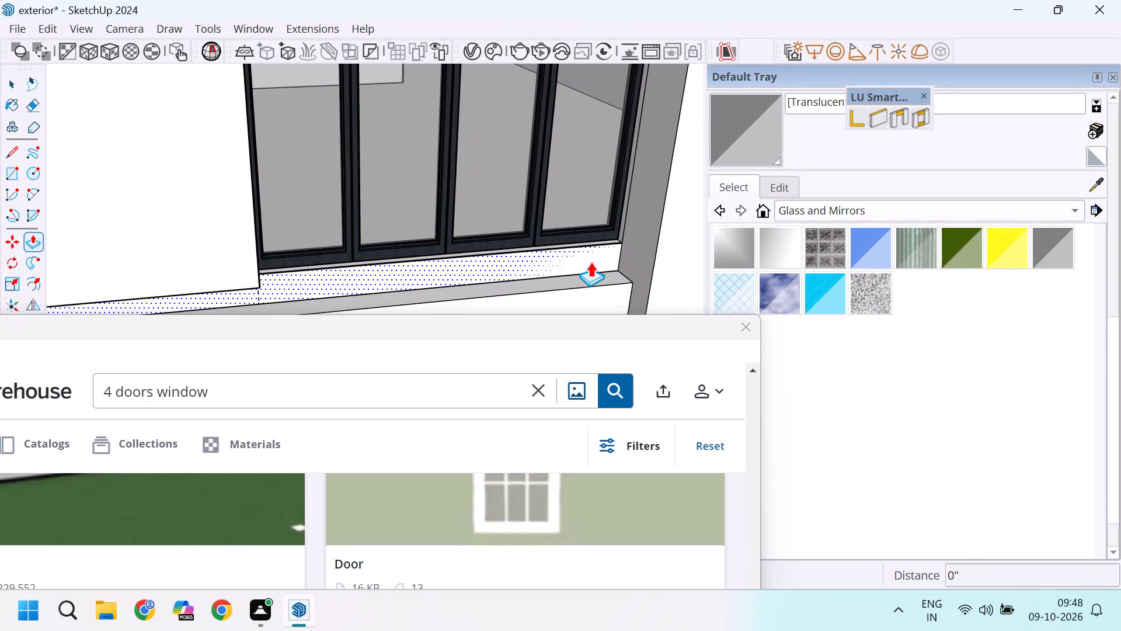
{"action": "left_click", "coordinate": [590, 262]}
{"action": "left_click", "coordinate": [608, 281]}
Examine the thickened wall and the band between the upper-floor and ground-floor windows.
{"action": "scroll", "coordinate": [590, 256], "scroll_direction": "down", "scroll_amount": 4}
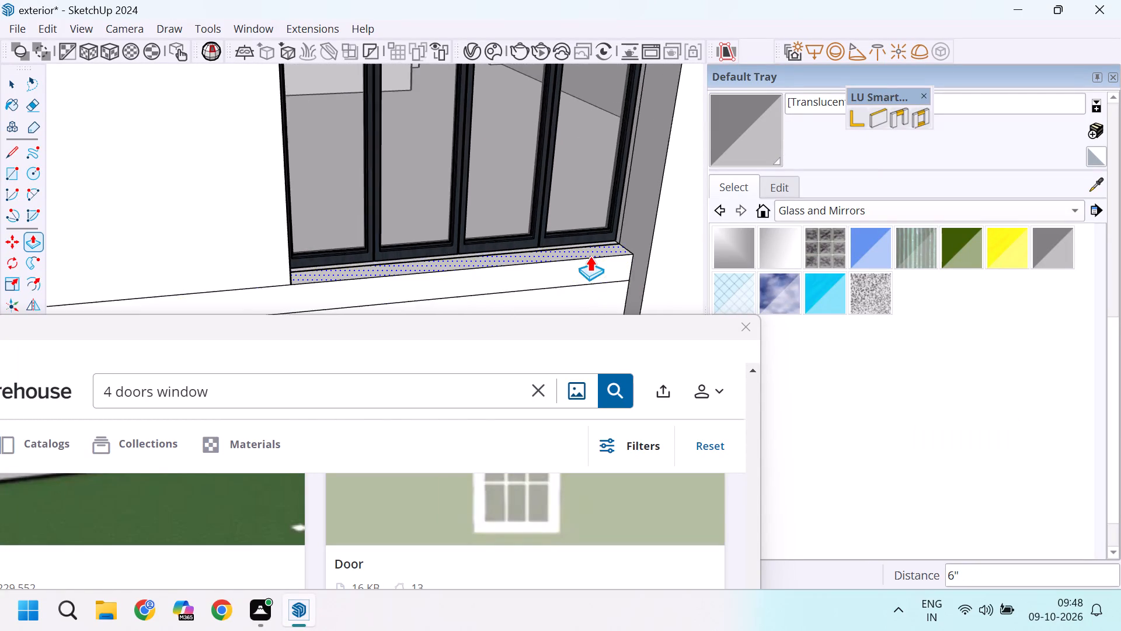
{"action": "scroll", "coordinate": [590, 256], "scroll_direction": "down", "scroll_amount": 6}
{"action": "scroll", "coordinate": [492, 267], "scroll_direction": "up", "scroll_amount": 5}
{"action": "scroll", "coordinate": [527, 246], "scroll_direction": "down", "scroll_amount": 5}
{"action": "scroll", "coordinate": [436, 283], "scroll_direction": "up", "scroll_amount": 4}
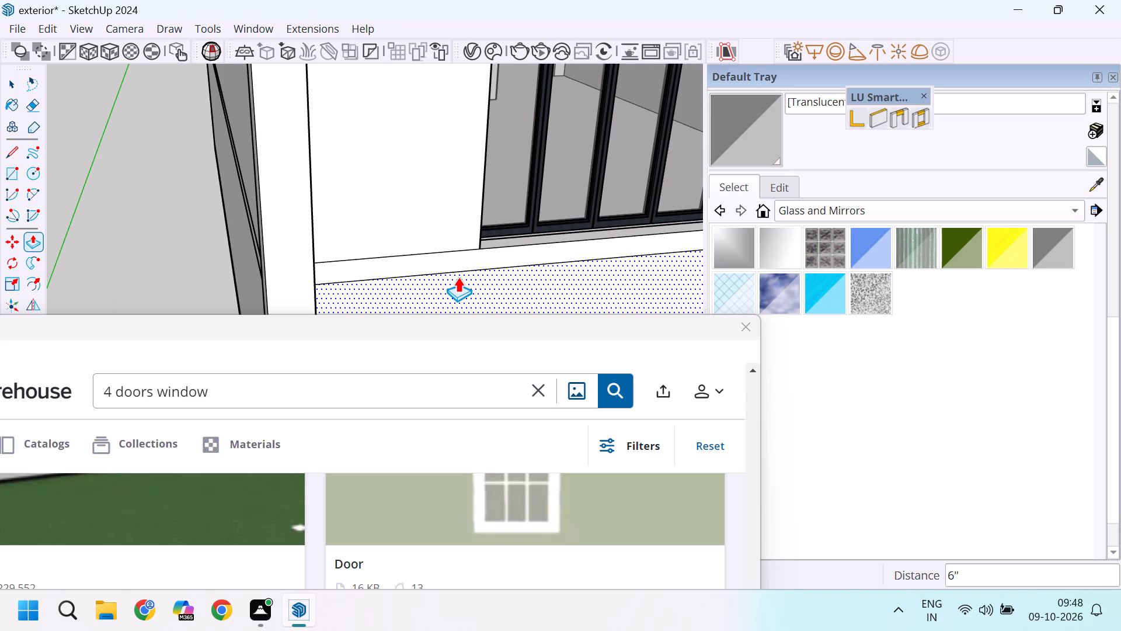
{"action": "scroll", "coordinate": [458, 277], "scroll_direction": "down", "scroll_amount": 4}
{"action": "scroll", "coordinate": [412, 176], "scroll_direction": "down", "scroll_amount": 5}
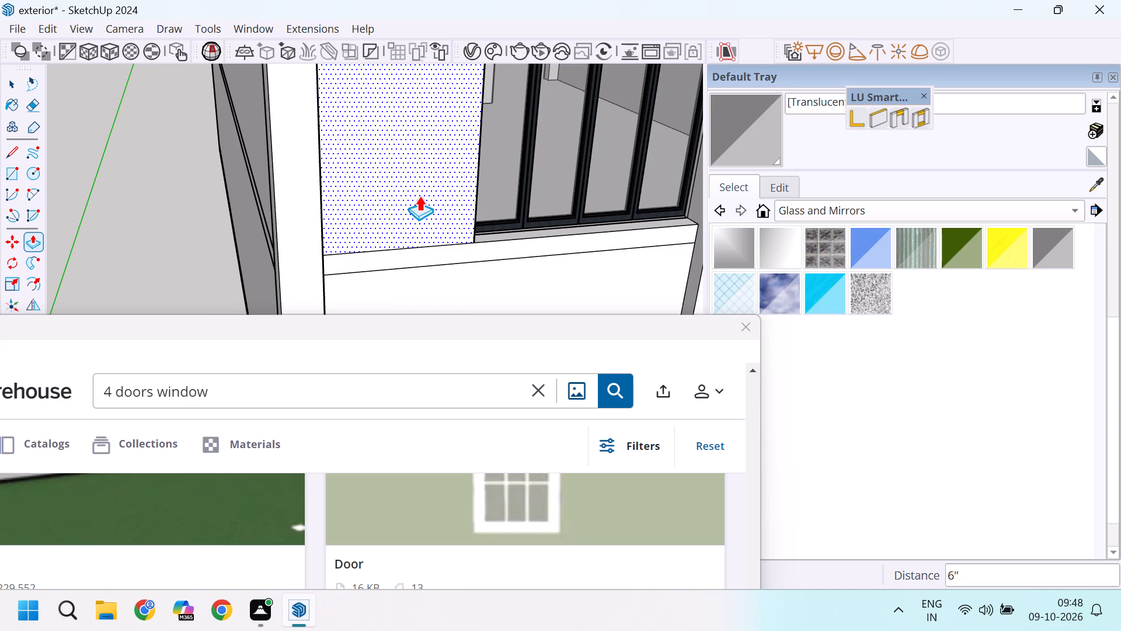
{"action": "scroll", "coordinate": [374, 170], "scroll_direction": "down", "scroll_amount": 6}
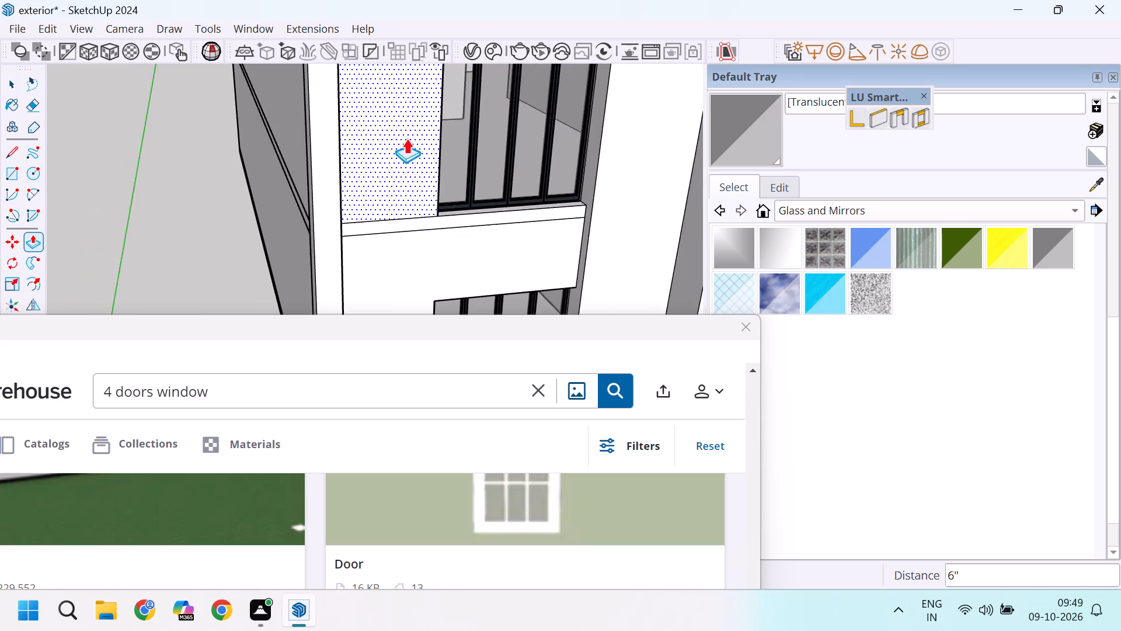
{"action": "scroll", "coordinate": [406, 138], "scroll_direction": "down", "scroll_amount": 3}
{"action": "scroll", "coordinate": [423, 205], "scroll_direction": "up", "scroll_amount": 3}
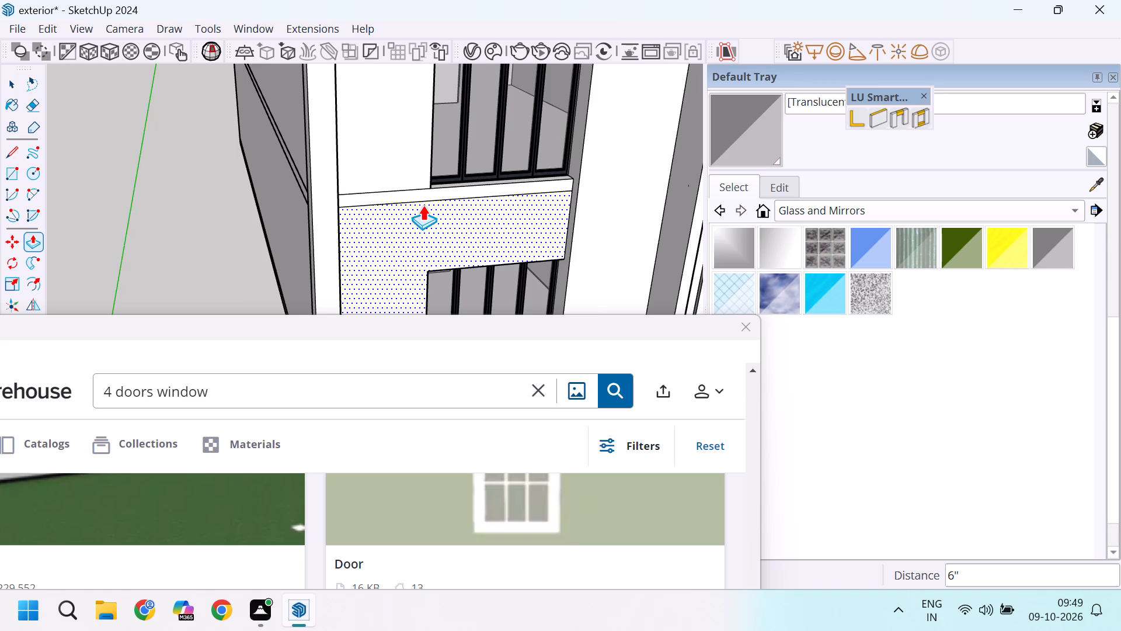
{"action": "scroll", "coordinate": [431, 148], "scroll_direction": "down", "scroll_amount": 4}
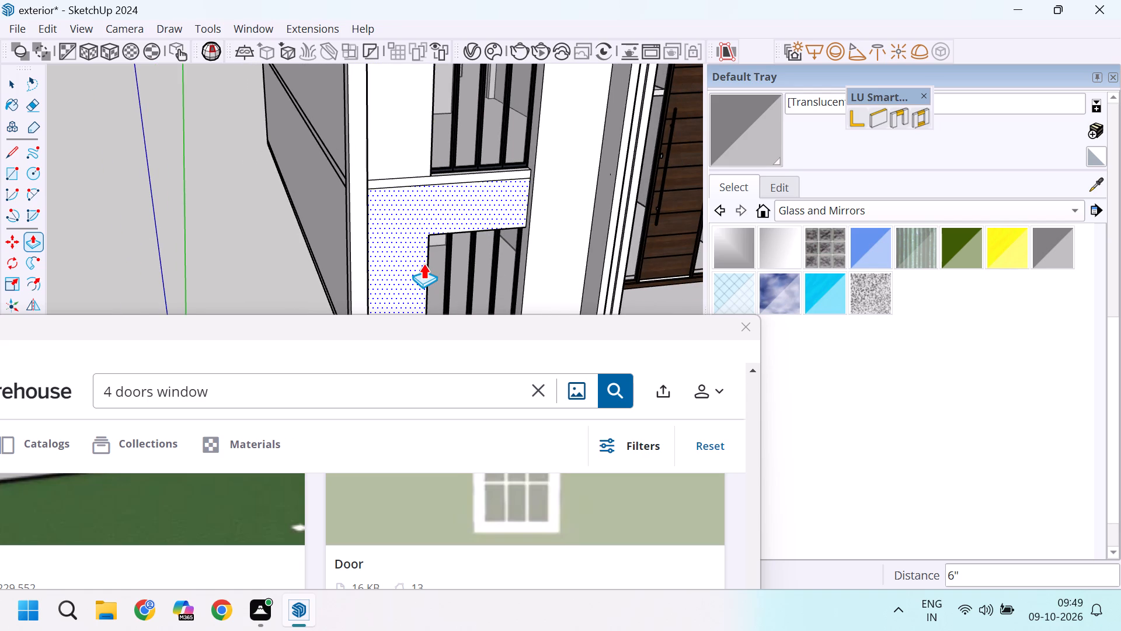
{"action": "scroll", "coordinate": [430, 175], "scroll_direction": "up", "scroll_amount": 9}
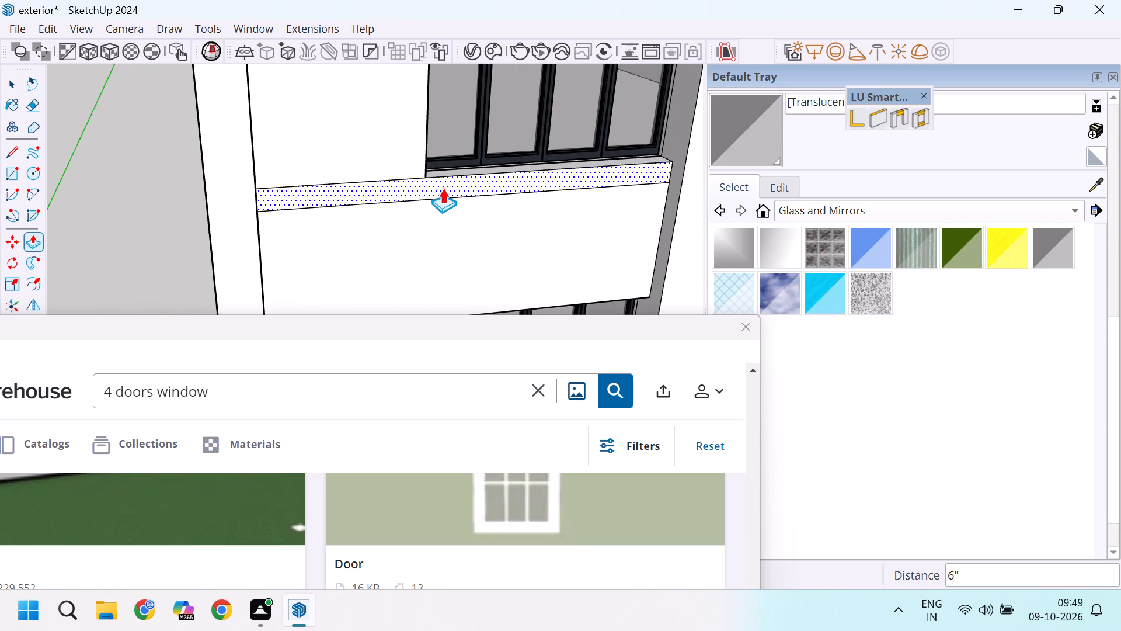
{"action": "scroll", "coordinate": [405, 182], "scroll_direction": "down", "scroll_amount": 4}
{"action": "scroll", "coordinate": [405, 182], "scroll_direction": "up", "scroll_amount": 4}
{"action": "scroll", "coordinate": [366, 157], "scroll_direction": "down", "scroll_amount": 3}
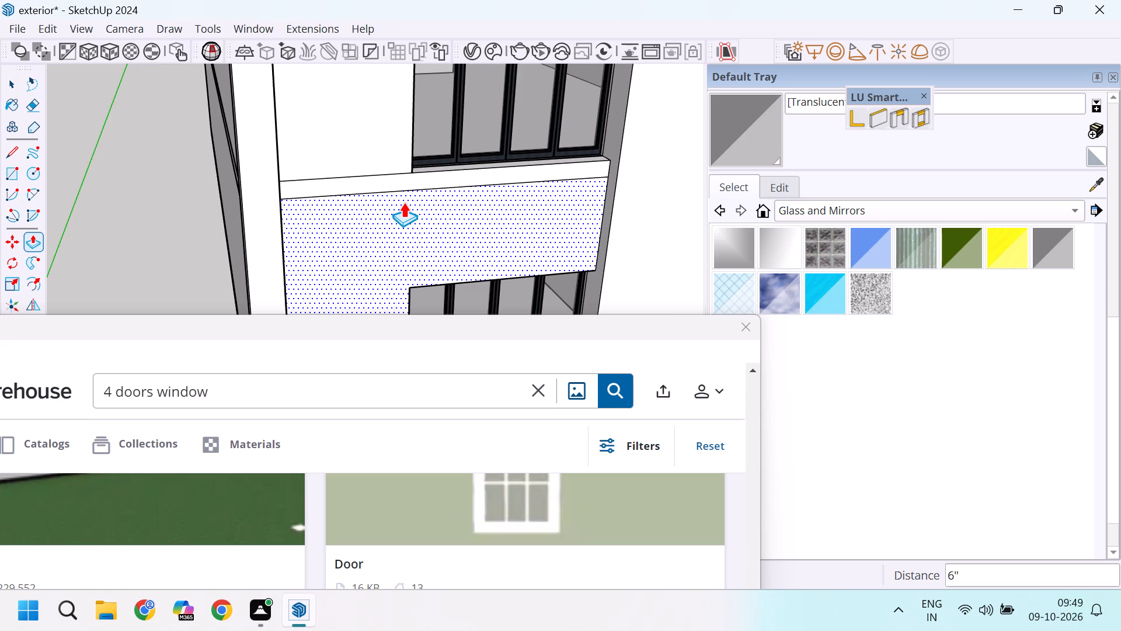
Close the 3D Warehouse window.
{"action": "left_click", "coordinate": [747, 327]}
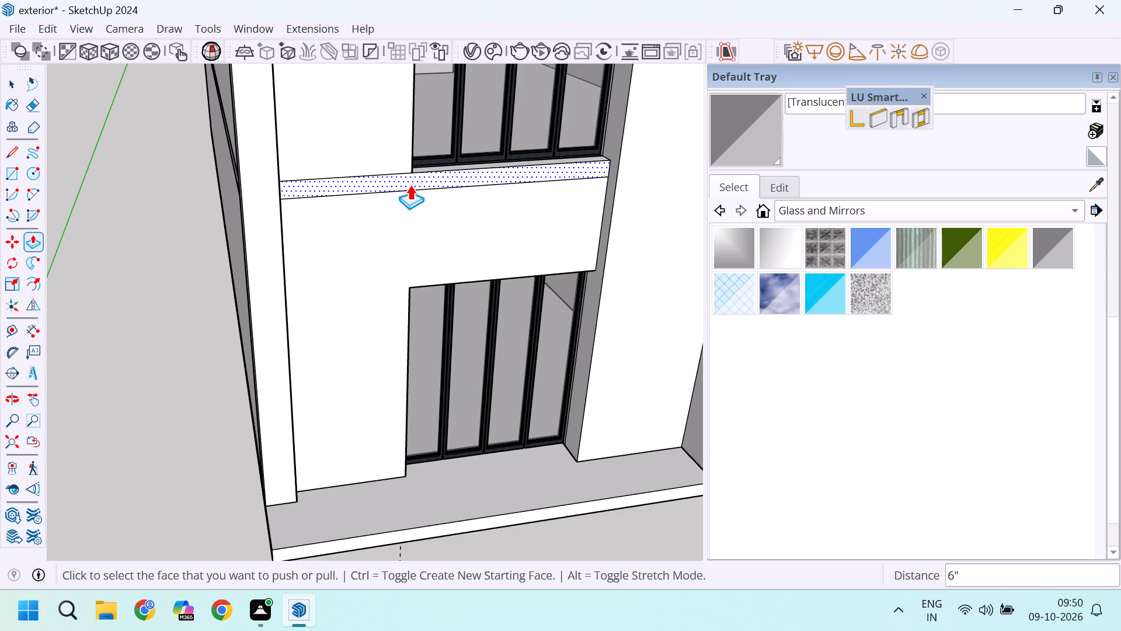
Draw a vertical line about 3' long from the band's lower edge to the top corner of the ground-floor window opening.
{"action": "scroll", "coordinate": [385, 183], "scroll_direction": "up", "scroll_amount": 2}
{"action": "key", "text": "l"}
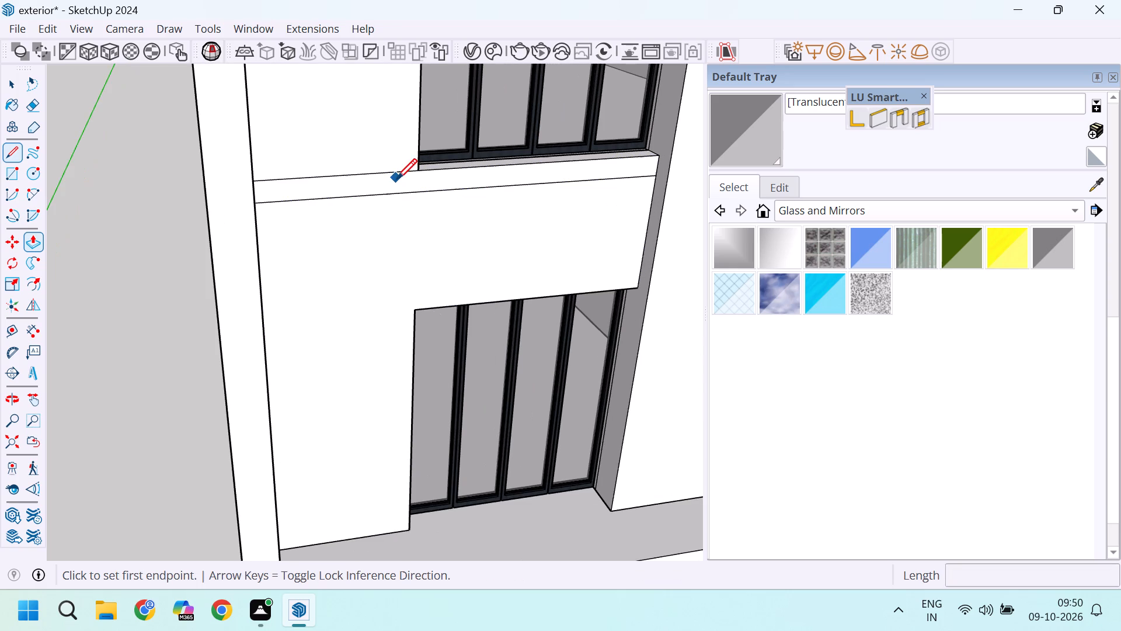
{"action": "left_click", "coordinate": [415, 168]}
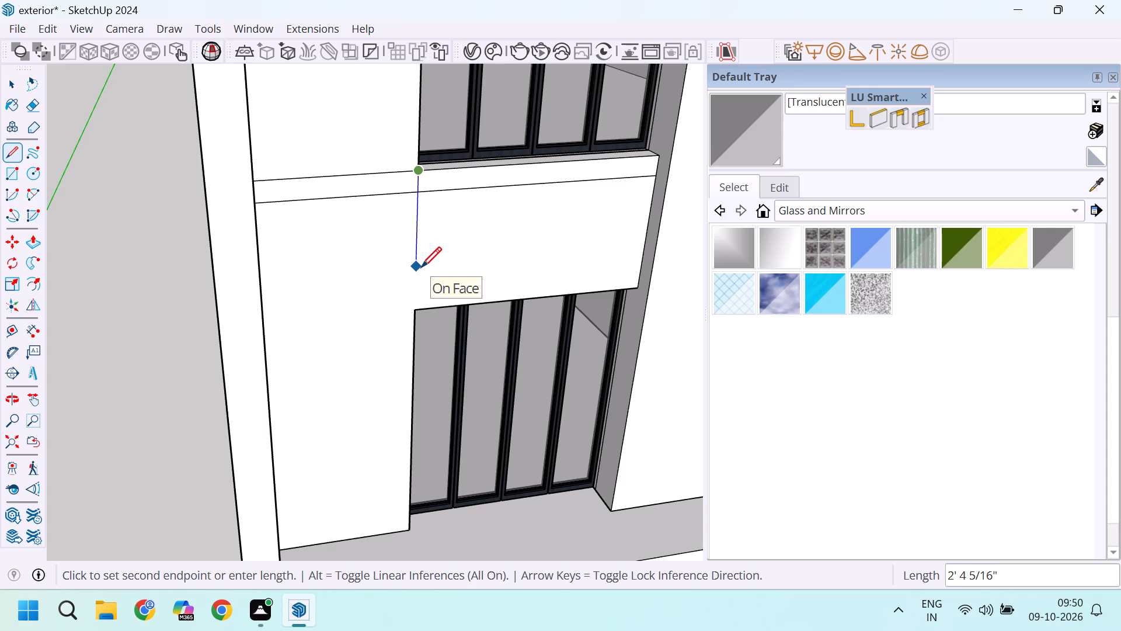
{"action": "key", "text": "Escape"}
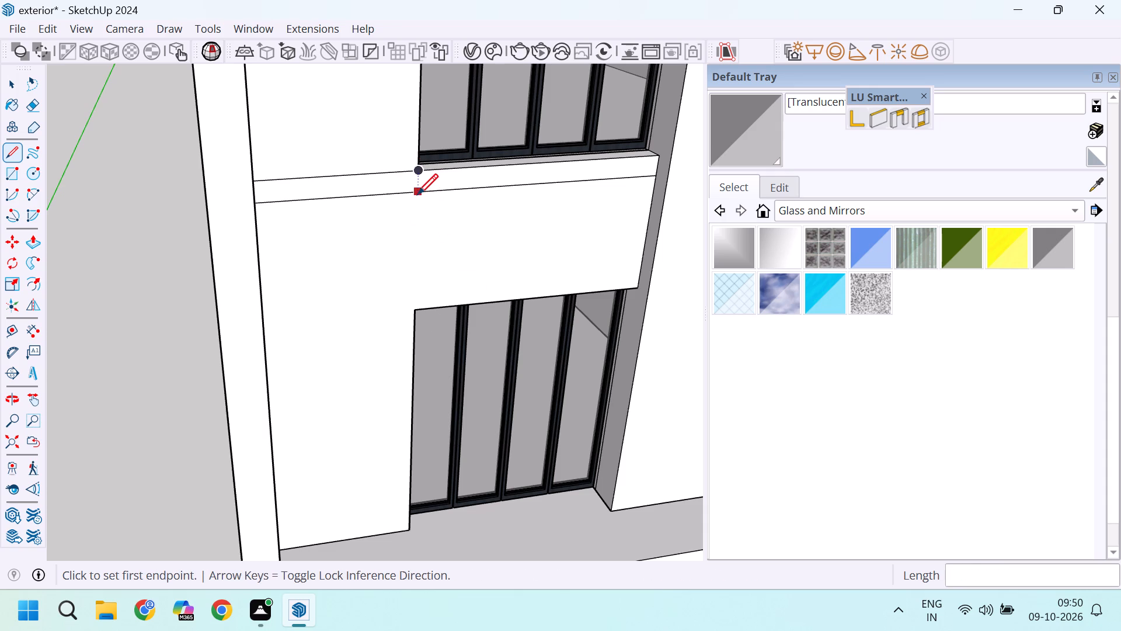
{"action": "left_click", "coordinate": [417, 194]}
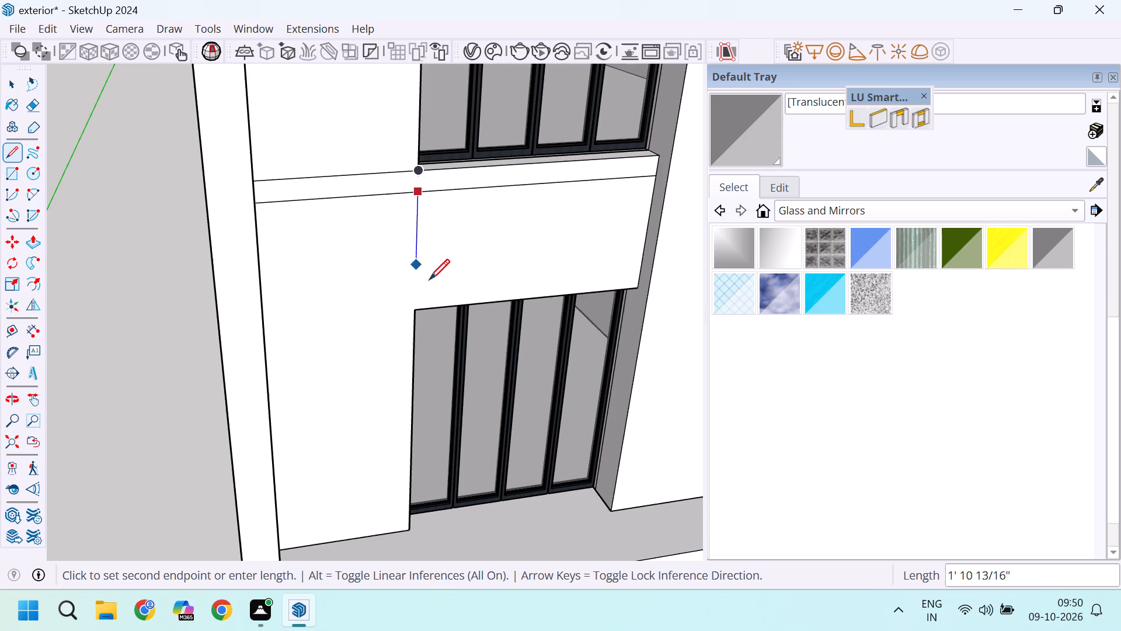
{"action": "left_click", "coordinate": [423, 310]}
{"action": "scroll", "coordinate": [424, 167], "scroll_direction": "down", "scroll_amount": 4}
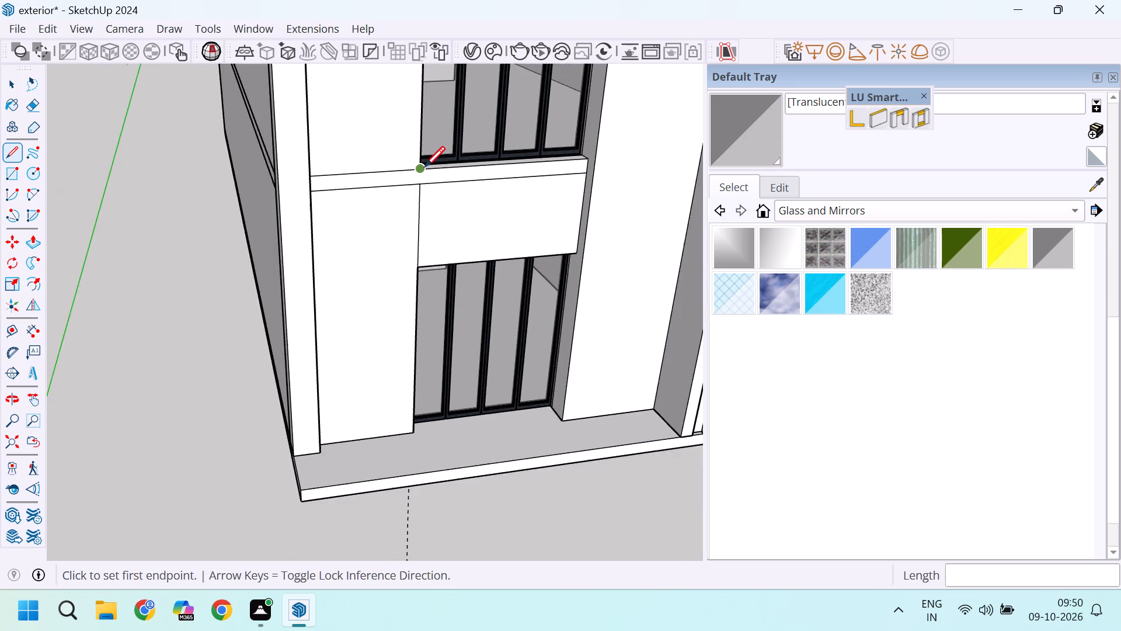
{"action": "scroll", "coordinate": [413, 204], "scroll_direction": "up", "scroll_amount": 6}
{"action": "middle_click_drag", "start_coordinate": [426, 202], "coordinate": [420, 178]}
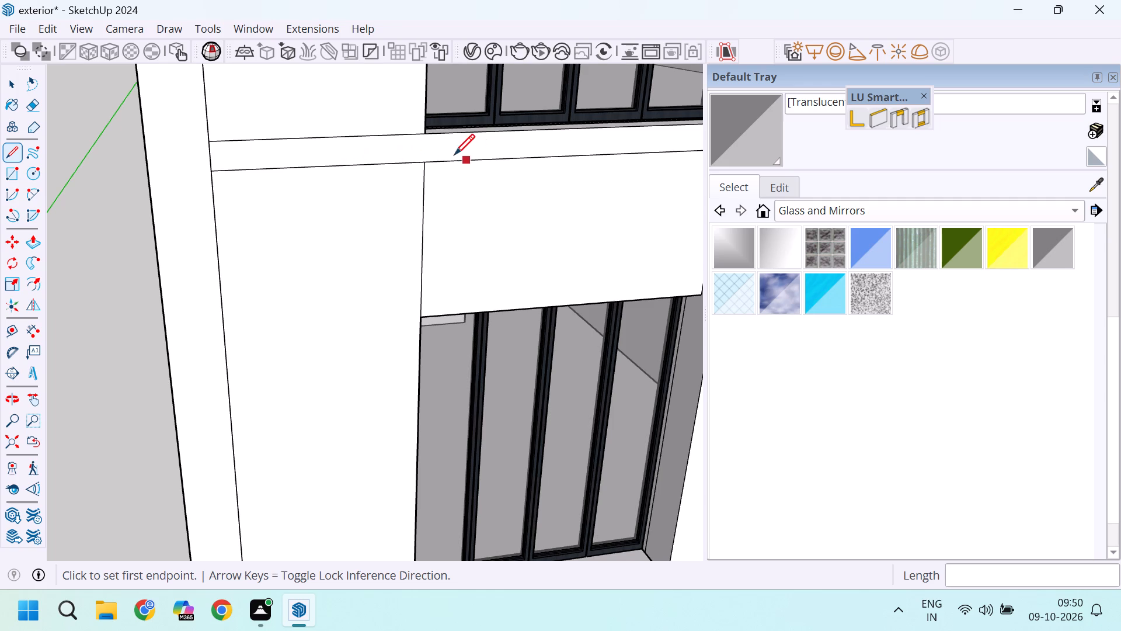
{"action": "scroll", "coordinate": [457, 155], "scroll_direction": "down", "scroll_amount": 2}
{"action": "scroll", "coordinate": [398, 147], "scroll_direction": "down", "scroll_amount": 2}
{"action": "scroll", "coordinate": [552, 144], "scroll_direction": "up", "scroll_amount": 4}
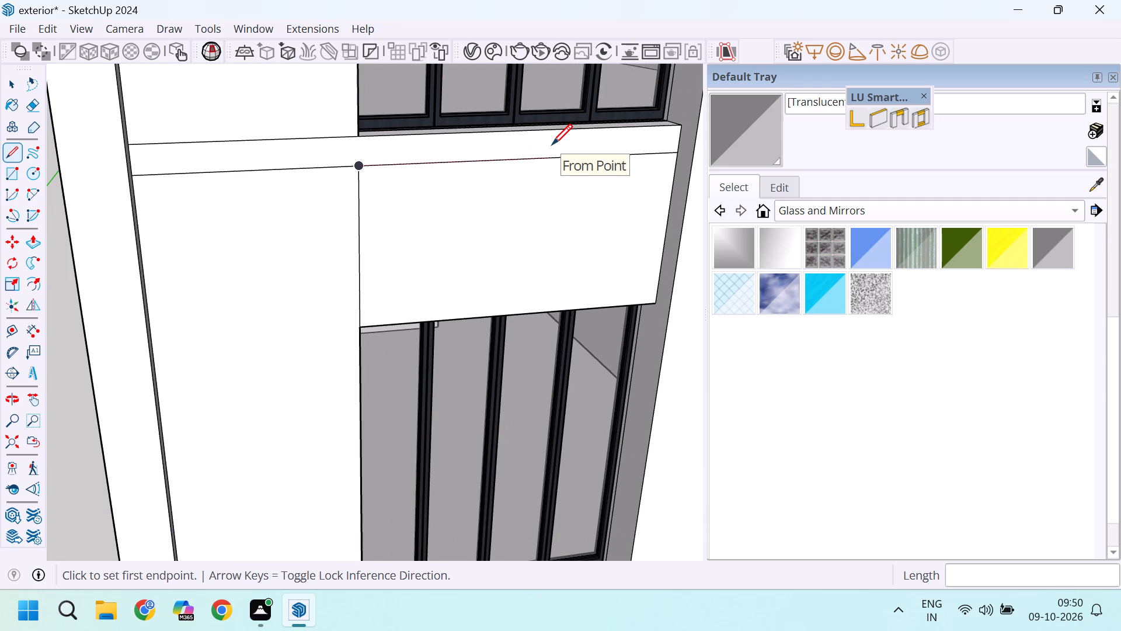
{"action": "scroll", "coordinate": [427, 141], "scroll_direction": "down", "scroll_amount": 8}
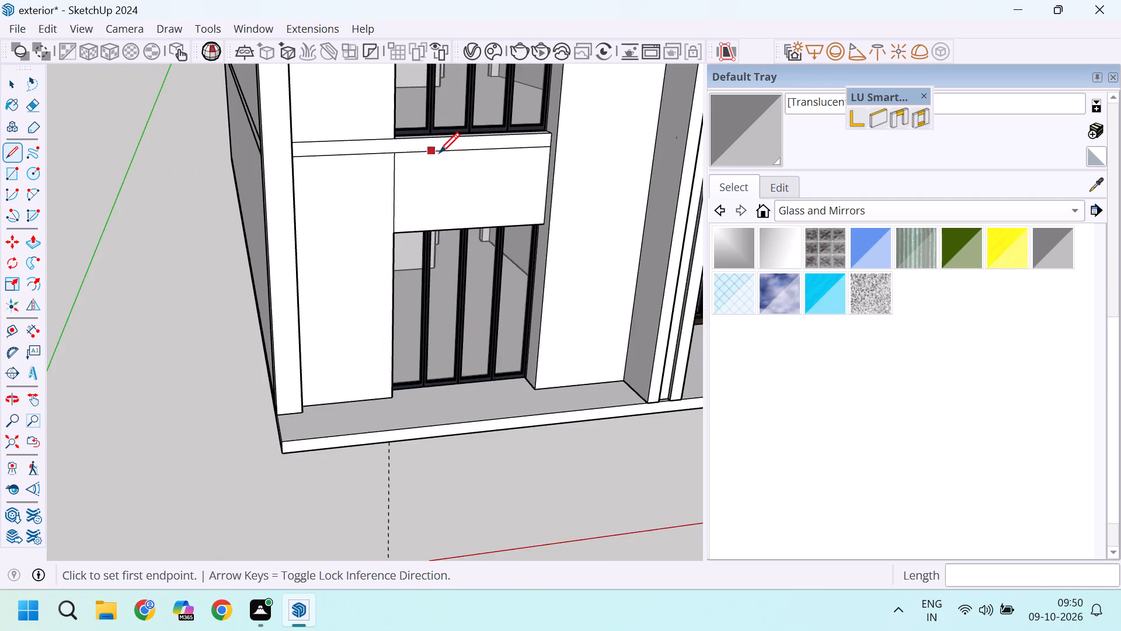
Examine the wall panel between the upper-floor and ground-floor windows and look through the list of available toolbars.
{"action": "scroll", "coordinate": [439, 152], "scroll_direction": "up", "scroll_amount": 2}
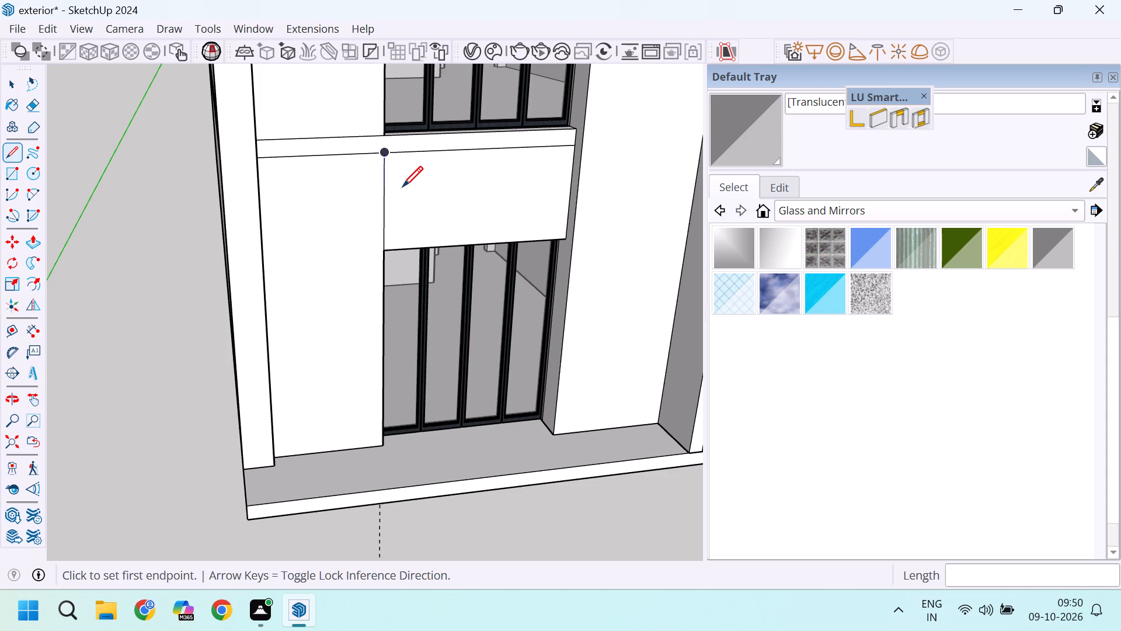
{"action": "scroll", "coordinate": [412, 198], "scroll_direction": "down", "scroll_amount": 6}
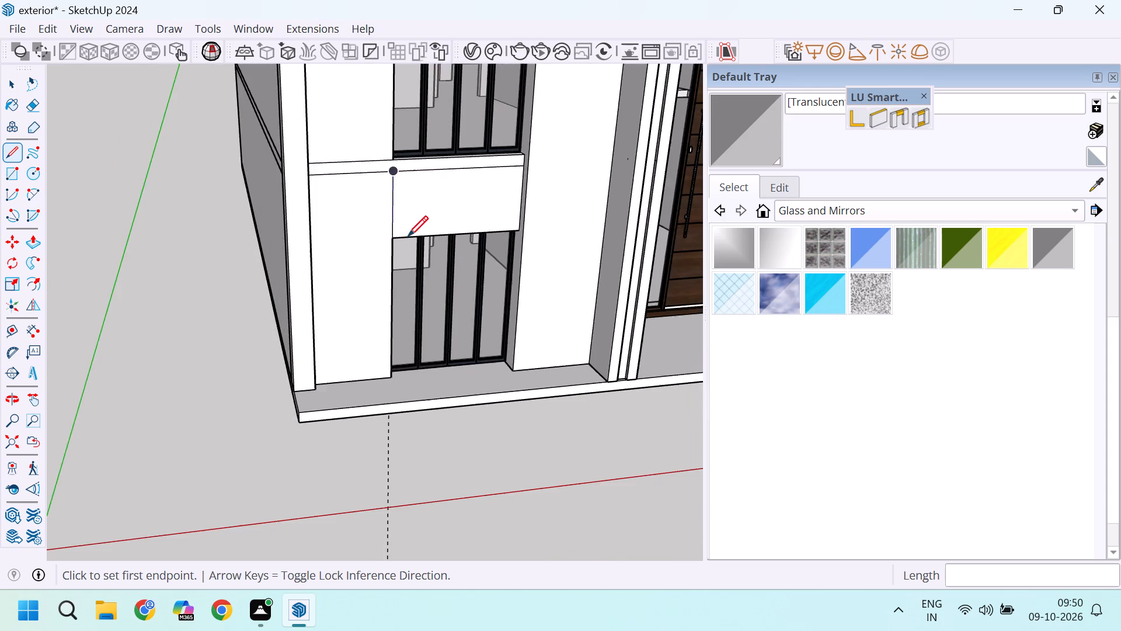
{"action": "scroll", "coordinate": [408, 236], "scroll_direction": "down", "scroll_amount": 4}
{"action": "scroll", "coordinate": [401, 179], "scroll_direction": "up", "scroll_amount": 10}
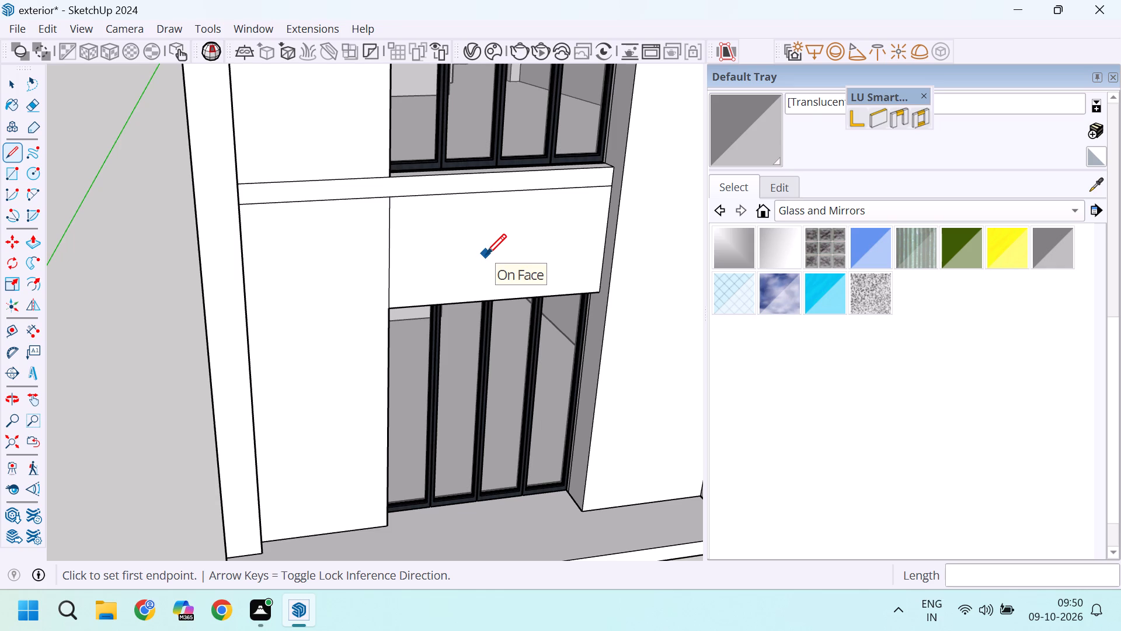
{"action": "scroll", "coordinate": [383, 228], "scroll_direction": "down", "scroll_amount": 9}
{"action": "scroll", "coordinate": [387, 228], "scroll_direction": "up", "scroll_amount": 9}
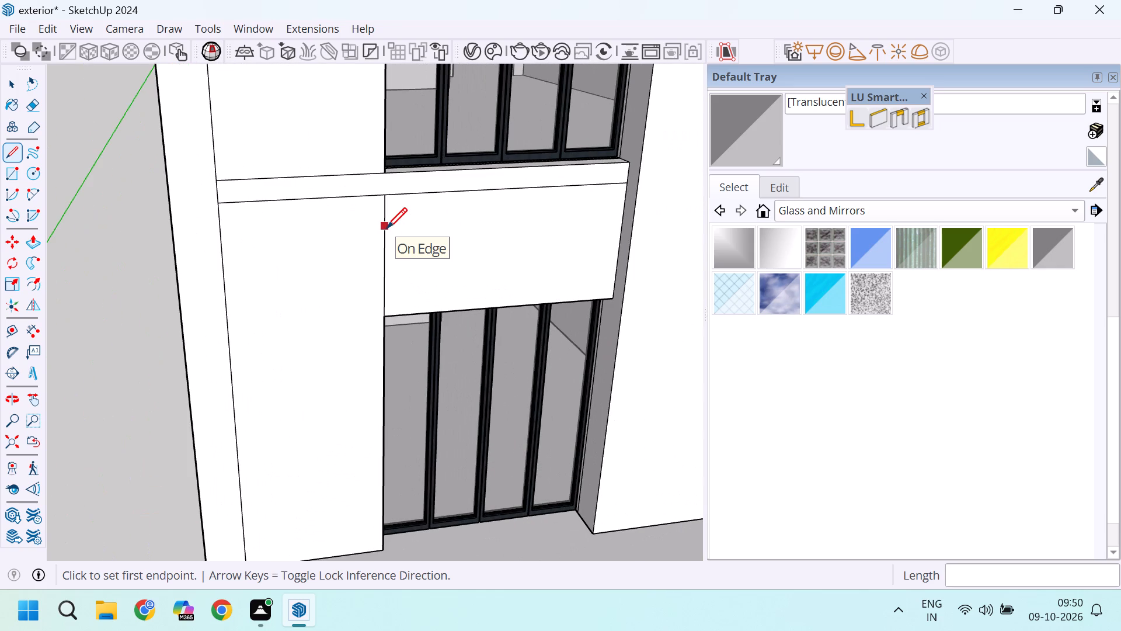
{"action": "scroll", "coordinate": [387, 228], "scroll_direction": "down", "scroll_amount": 6}
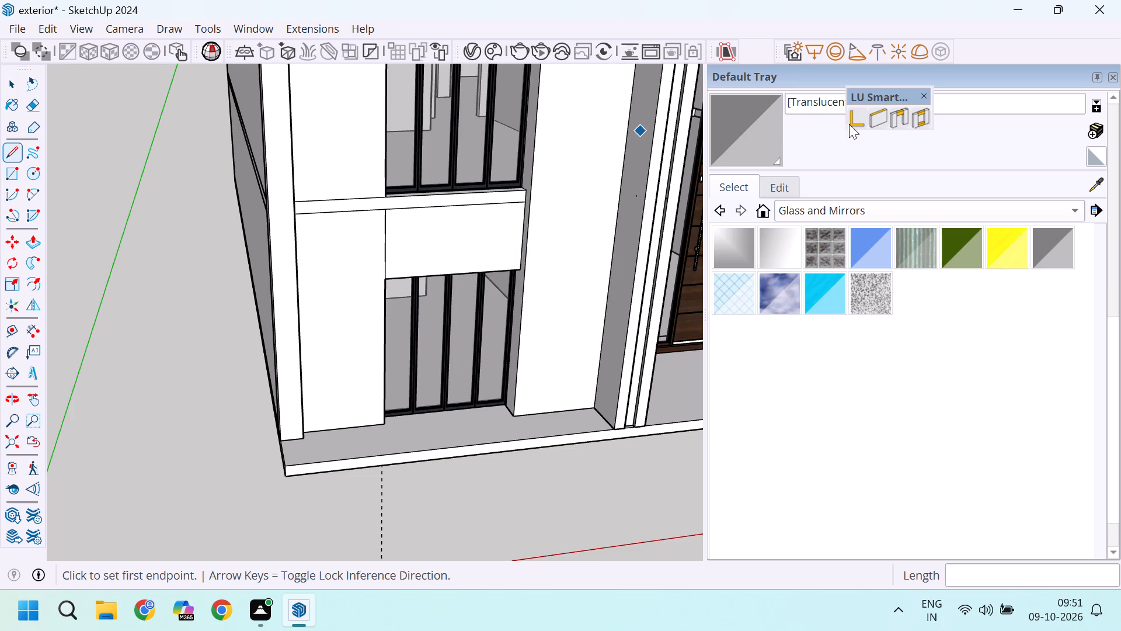
{"action": "scroll", "coordinate": [409, 245], "scroll_direction": "up", "scroll_amount": 5}
{"action": "scroll", "coordinate": [409, 245], "scroll_direction": "down", "scroll_amount": 12}
{"action": "scroll", "coordinate": [406, 244], "scroll_direction": "up", "scroll_amount": 4}
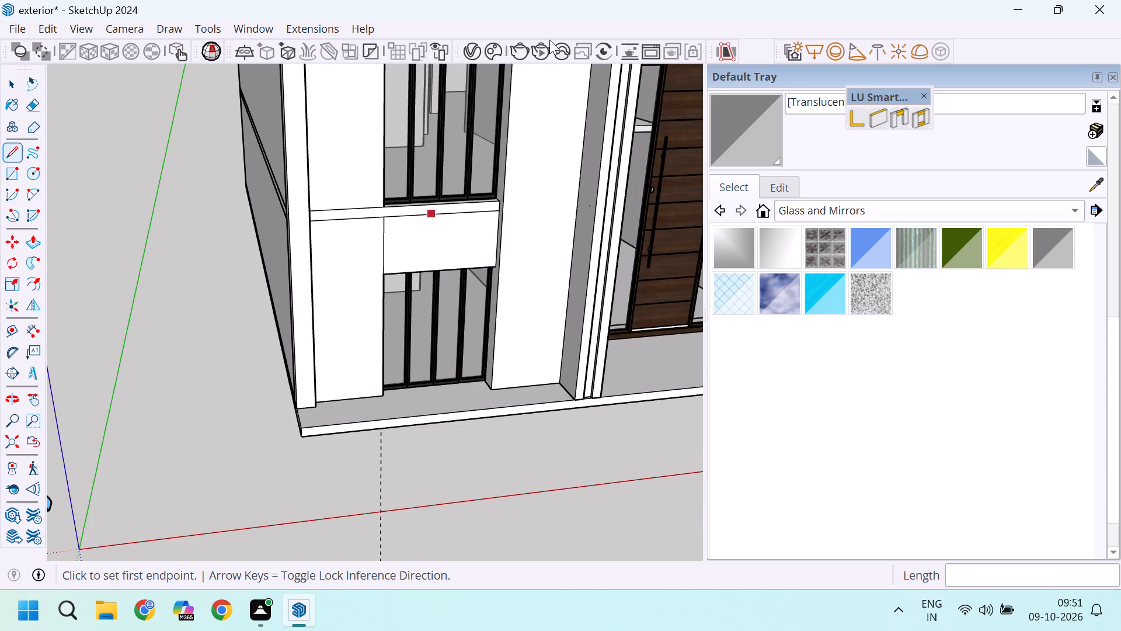
{"action": "right_click", "coordinate": [598, 31]}
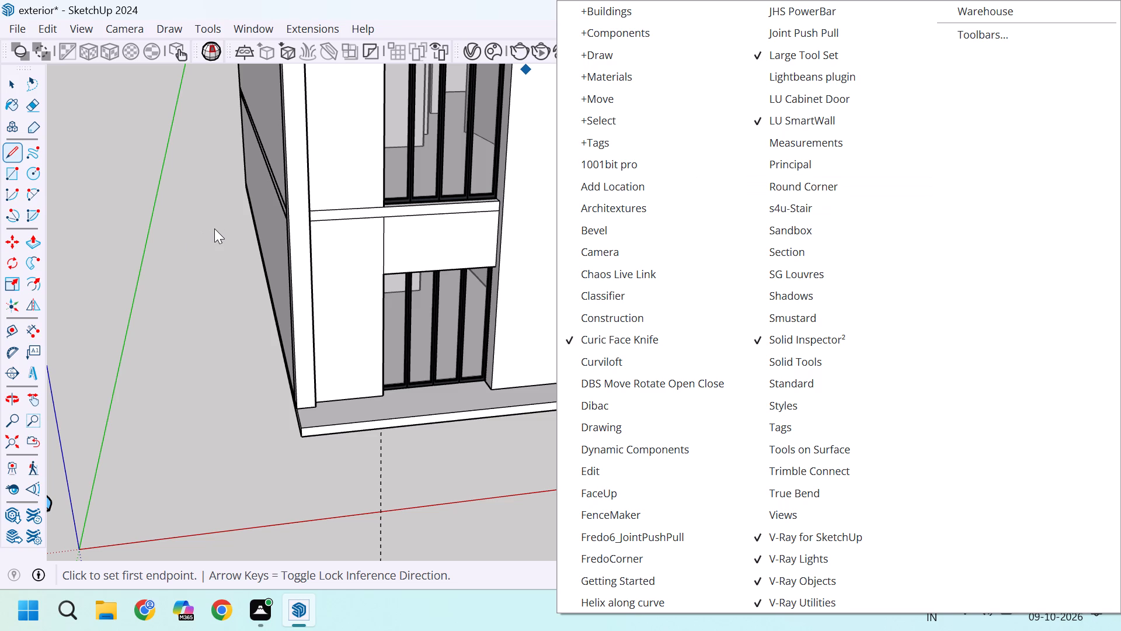
{"action": "key", "text": "Escape"}
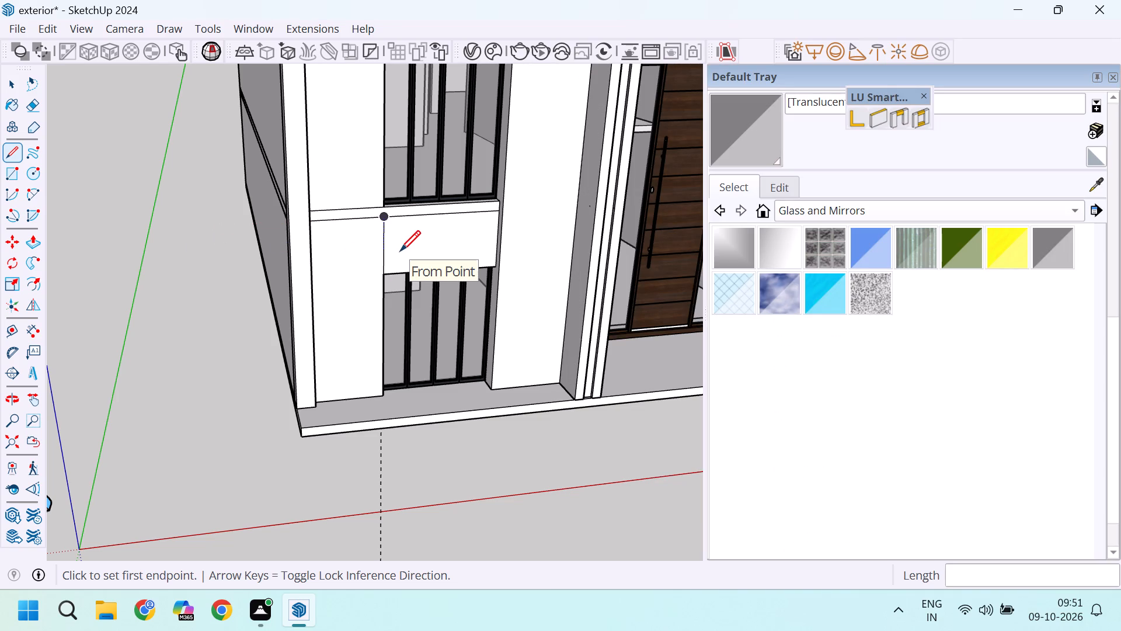
Push/Pull the wall panel between the upper-floor and ground-floor windows outward by 6".
{"action": "scroll", "coordinate": [392, 183], "scroll_direction": "down", "scroll_amount": 5}
{"action": "scroll", "coordinate": [371, 245], "scroll_direction": "up", "scroll_amount": 6}
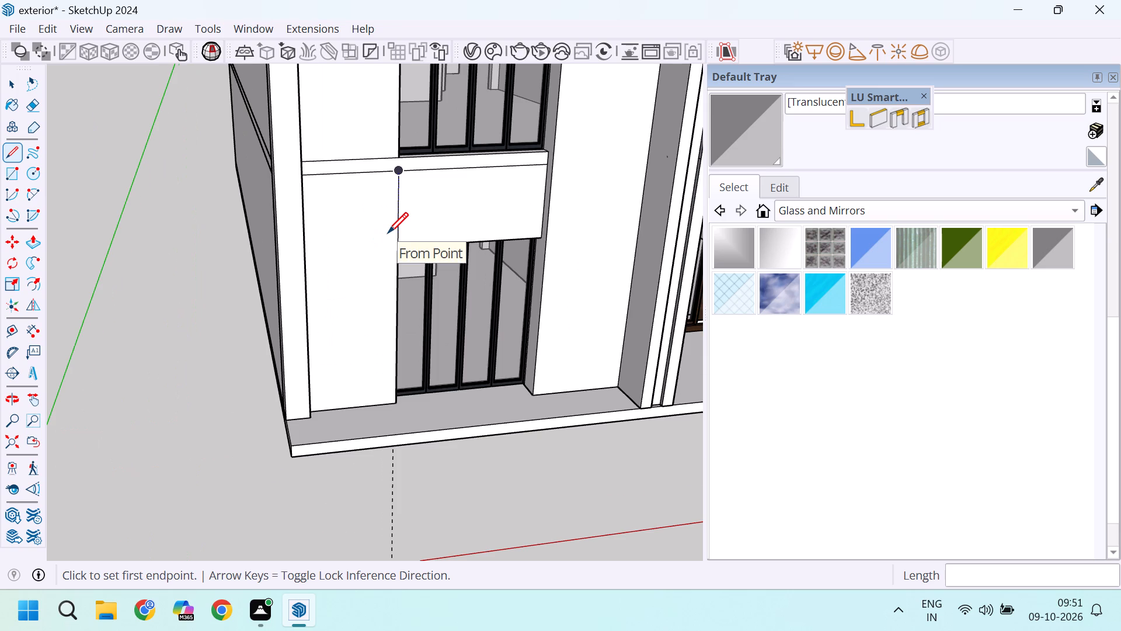
{"action": "scroll", "coordinate": [388, 233], "scroll_direction": "down", "scroll_amount": 6}
{"action": "scroll", "coordinate": [403, 226], "scroll_direction": "up", "scroll_amount": 6}
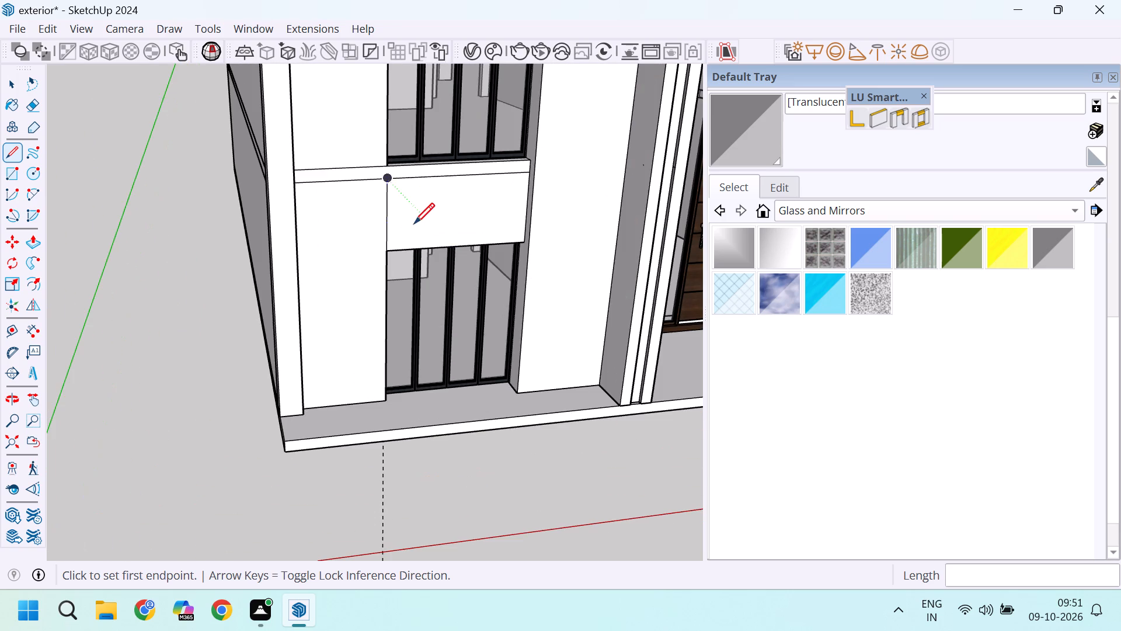
{"action": "scroll", "coordinate": [408, 224], "scroll_direction": "up", "scroll_amount": 3}
{"action": "scroll", "coordinate": [433, 229], "scroll_direction": "down", "scroll_amount": 4}
{"action": "middle_click_drag", "start_coordinate": [456, 246], "coordinate": [498, 273]}
{"action": "scroll", "coordinate": [518, 240], "scroll_direction": "up", "scroll_amount": 4}
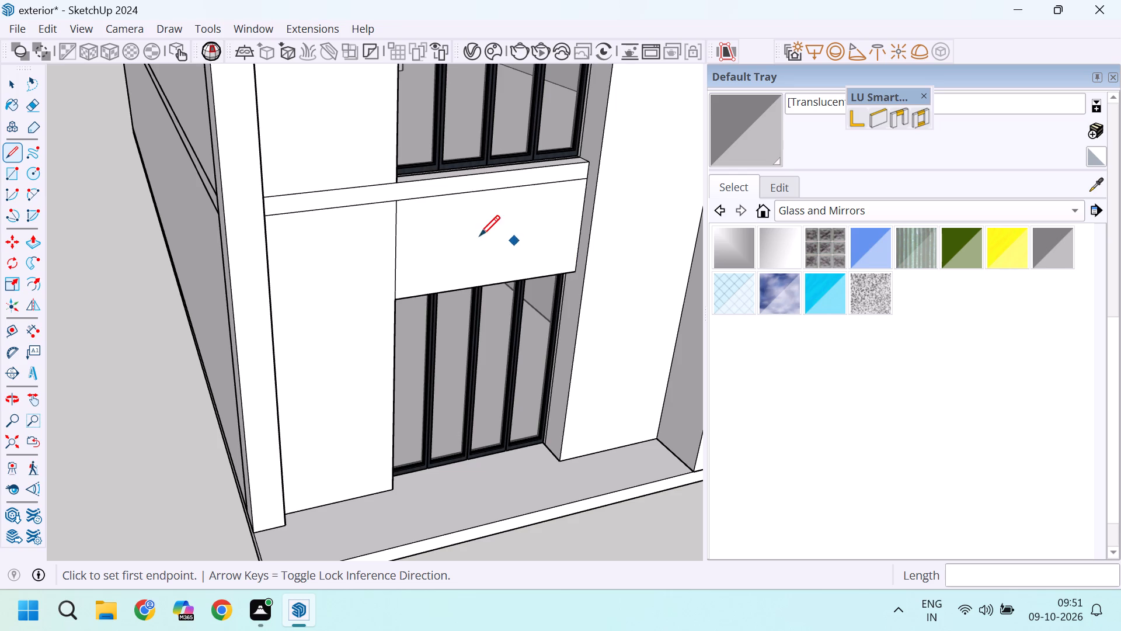
{"action": "key", "text": "p"}
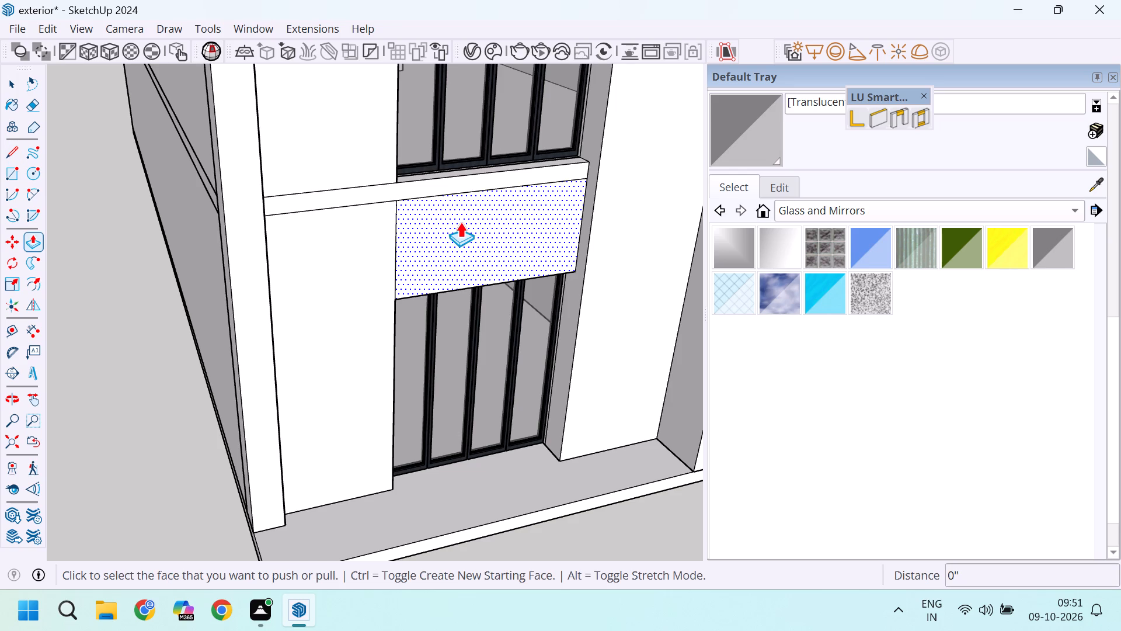
{"action": "left_click", "coordinate": [460, 222]}
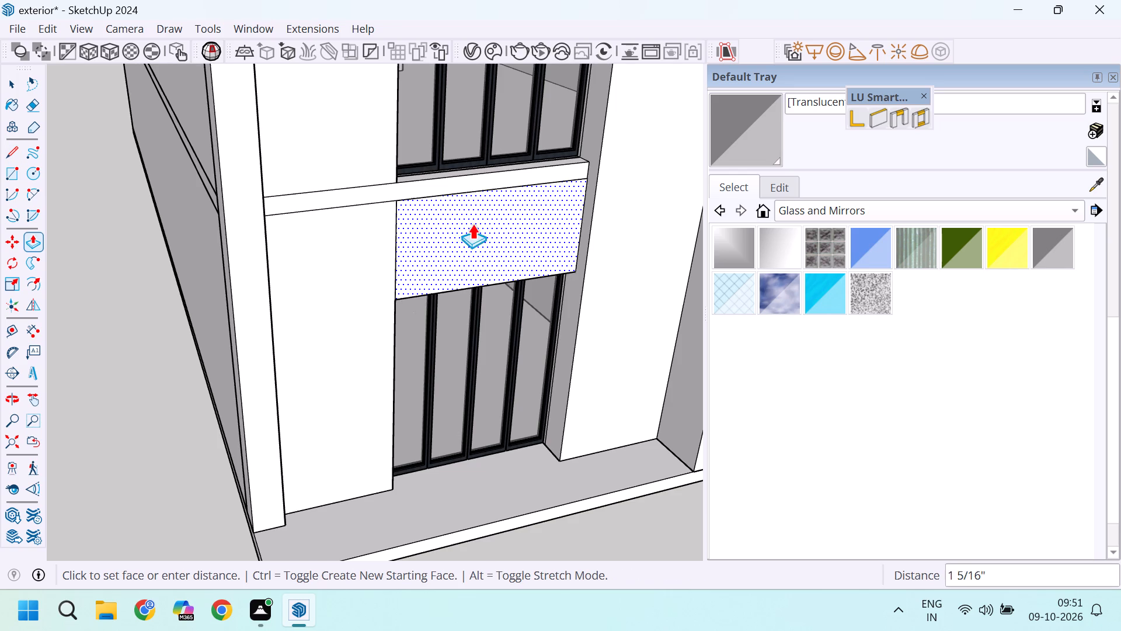
{"action": "left_click", "coordinate": [592, 207]}
{"action": "scroll", "coordinate": [299, 234], "scroll_direction": "down", "scroll_amount": 3}
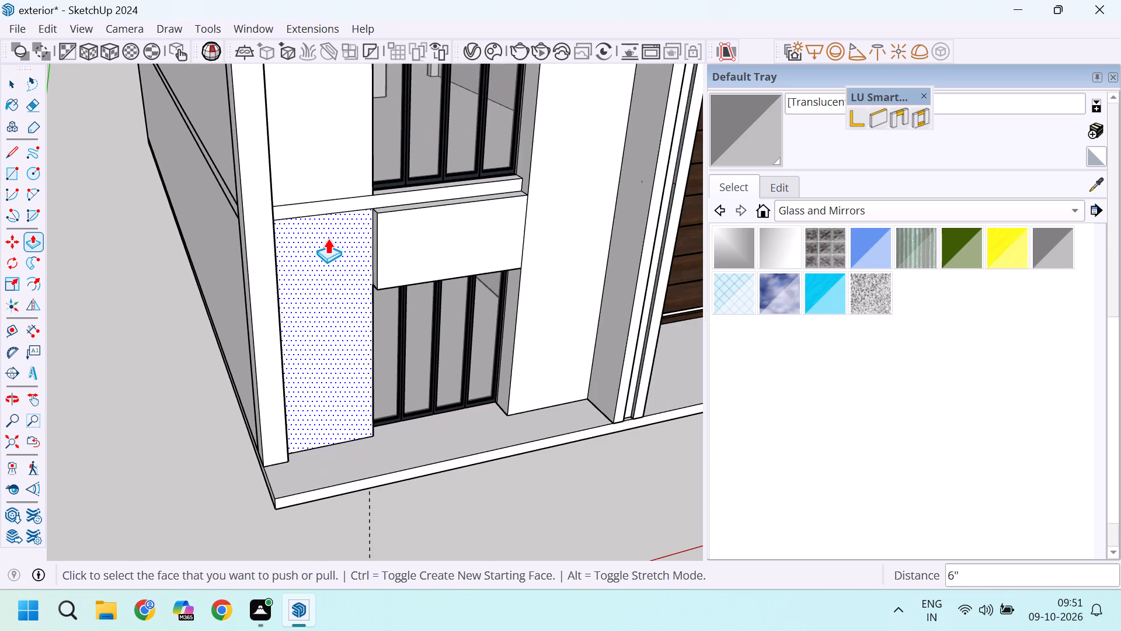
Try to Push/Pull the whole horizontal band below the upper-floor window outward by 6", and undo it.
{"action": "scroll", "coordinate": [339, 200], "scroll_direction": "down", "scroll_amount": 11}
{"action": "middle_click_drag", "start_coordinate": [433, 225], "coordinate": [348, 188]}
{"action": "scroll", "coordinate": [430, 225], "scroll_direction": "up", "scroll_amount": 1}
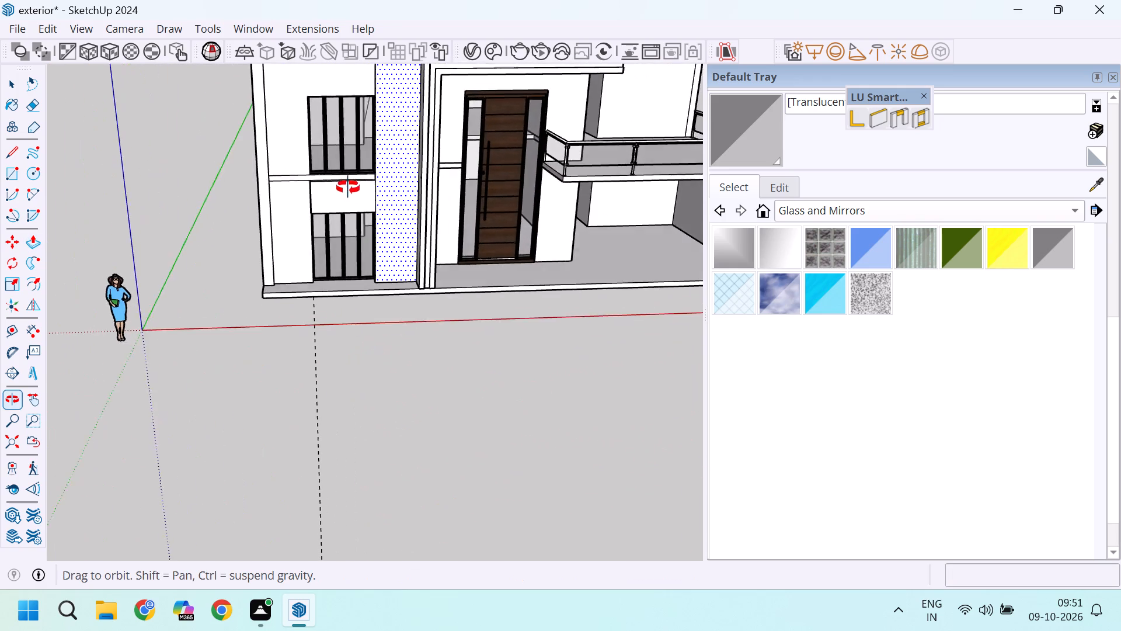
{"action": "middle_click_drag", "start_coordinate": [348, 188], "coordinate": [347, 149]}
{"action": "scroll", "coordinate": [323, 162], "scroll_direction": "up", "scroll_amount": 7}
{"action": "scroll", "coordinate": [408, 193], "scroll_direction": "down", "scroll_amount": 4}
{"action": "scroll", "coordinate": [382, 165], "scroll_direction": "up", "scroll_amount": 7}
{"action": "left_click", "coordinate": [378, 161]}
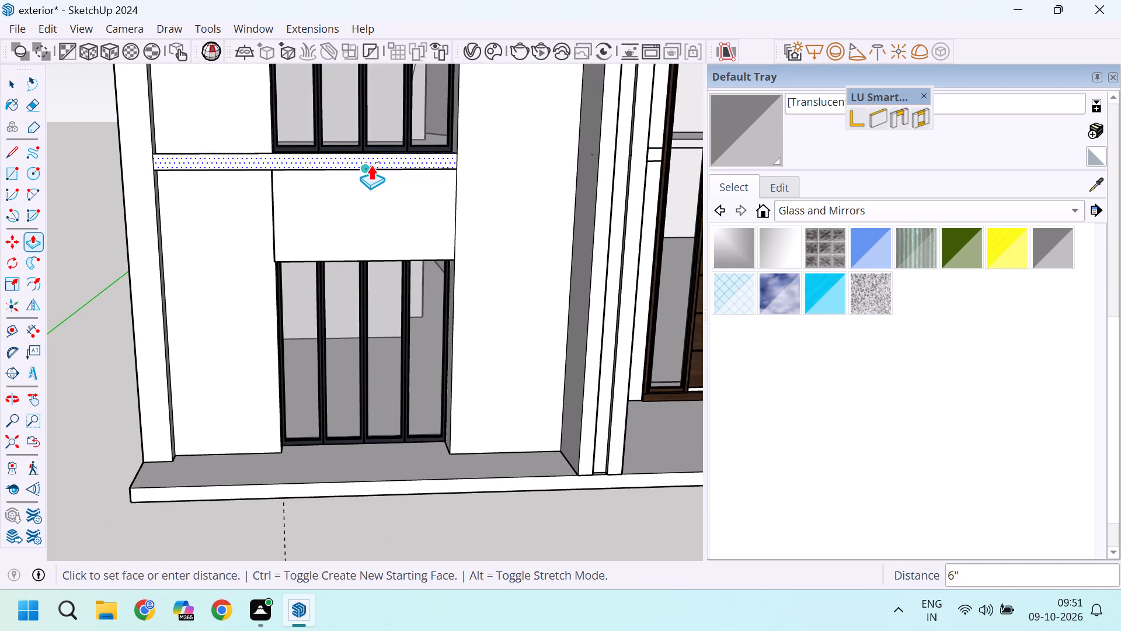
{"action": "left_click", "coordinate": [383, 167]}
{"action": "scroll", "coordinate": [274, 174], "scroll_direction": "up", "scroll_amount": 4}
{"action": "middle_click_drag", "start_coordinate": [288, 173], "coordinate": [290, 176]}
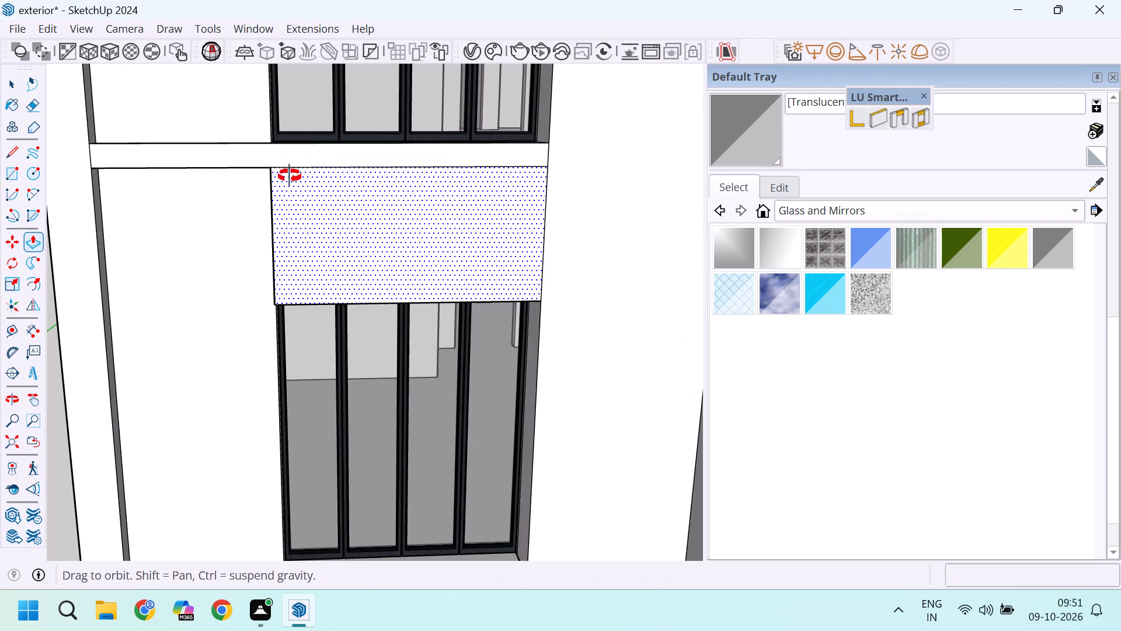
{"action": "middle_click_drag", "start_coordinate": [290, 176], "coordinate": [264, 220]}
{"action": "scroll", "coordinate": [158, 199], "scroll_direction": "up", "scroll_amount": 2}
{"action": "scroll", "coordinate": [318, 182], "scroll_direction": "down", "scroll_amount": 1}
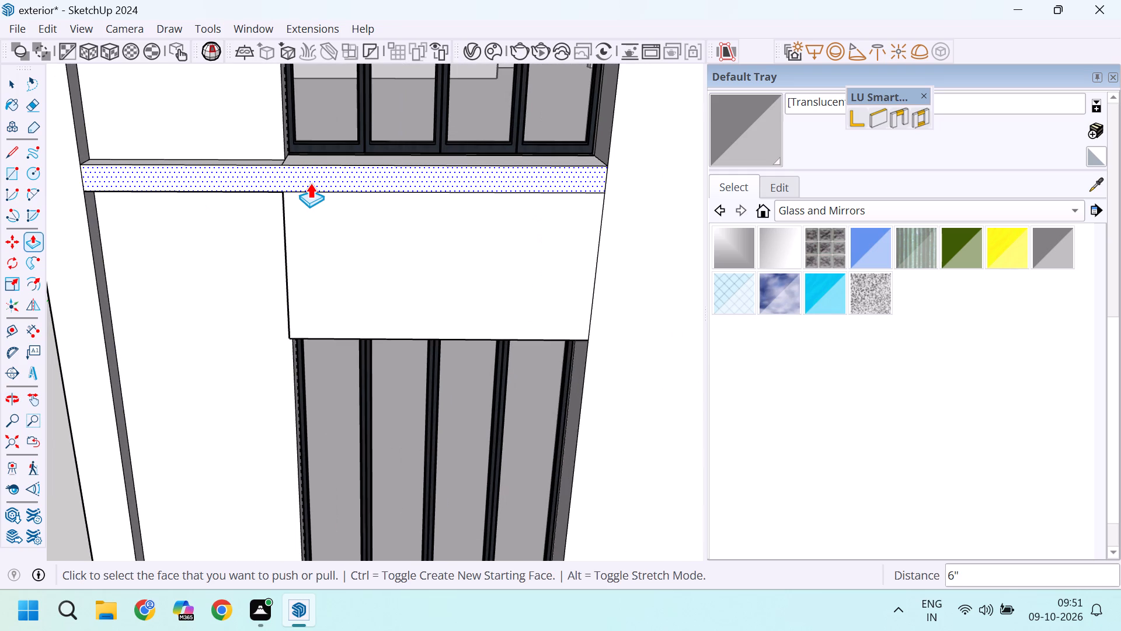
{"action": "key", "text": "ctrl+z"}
Draw a vertical line across the horizontal band, from the projecting panel's upper corner to the upper window opening's lower corner.
{"action": "scroll", "coordinate": [300, 172], "scroll_direction": "up", "scroll_amount": 6}
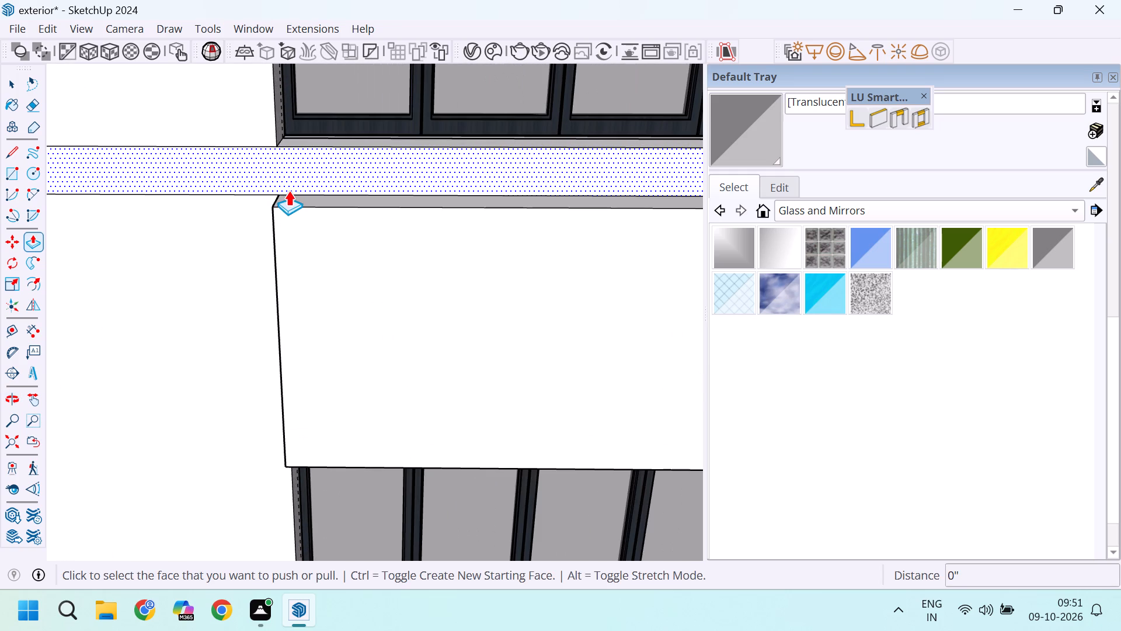
{"action": "key", "text": "l"}
{"action": "left_click", "coordinate": [280, 193]}
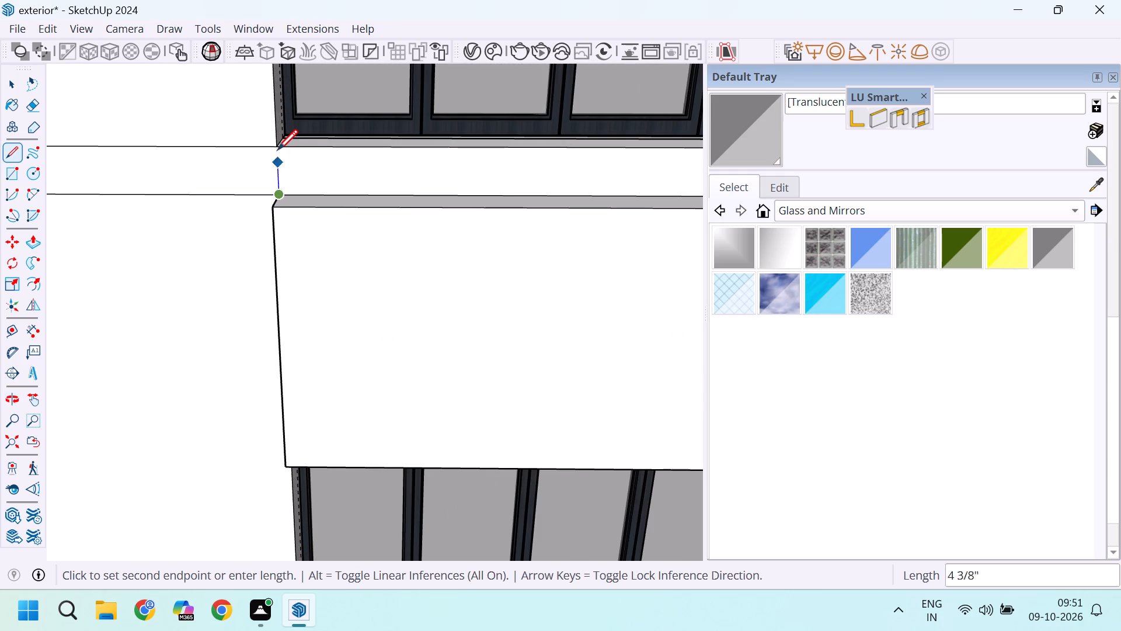
{"action": "left_click", "coordinate": [277, 150]}
Push/Pull the band section directly below the upper-floor window outward, level with the projecting panel beneath it.
{"action": "scroll", "coordinate": [326, 172], "scroll_direction": "down", "scroll_amount": 5}
{"action": "key", "text": "p"}
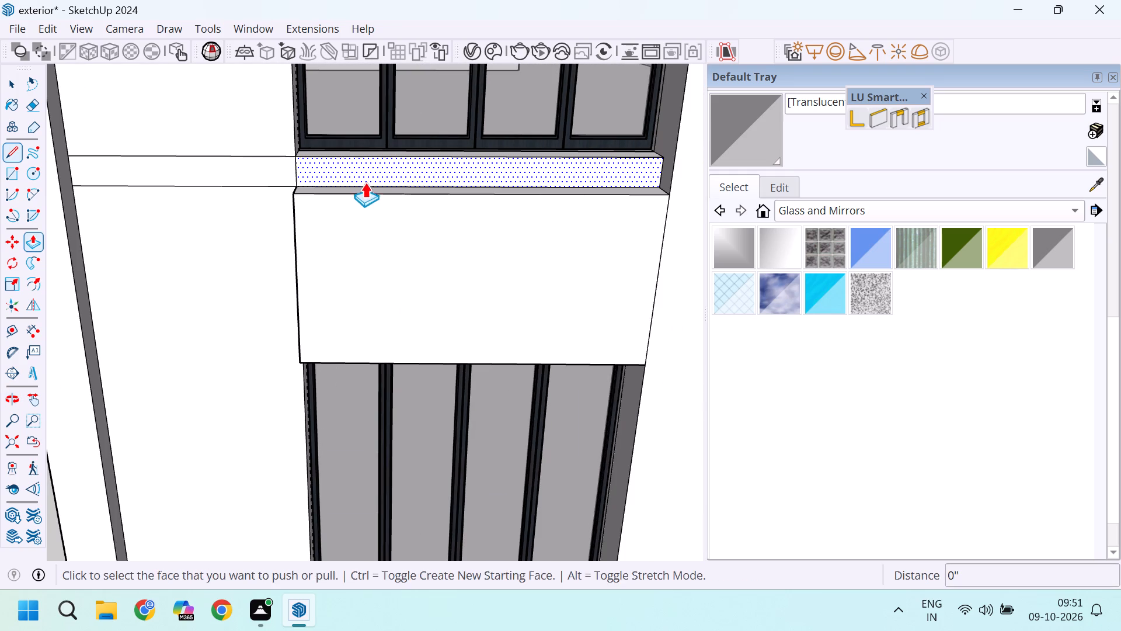
{"action": "double_click", "coordinate": [370, 179]}
{"action": "scroll", "coordinate": [421, 212], "scroll_direction": "down", "scroll_amount": 5}
{"action": "scroll", "coordinate": [361, 212], "scroll_direction": "up", "scroll_amount": 3}
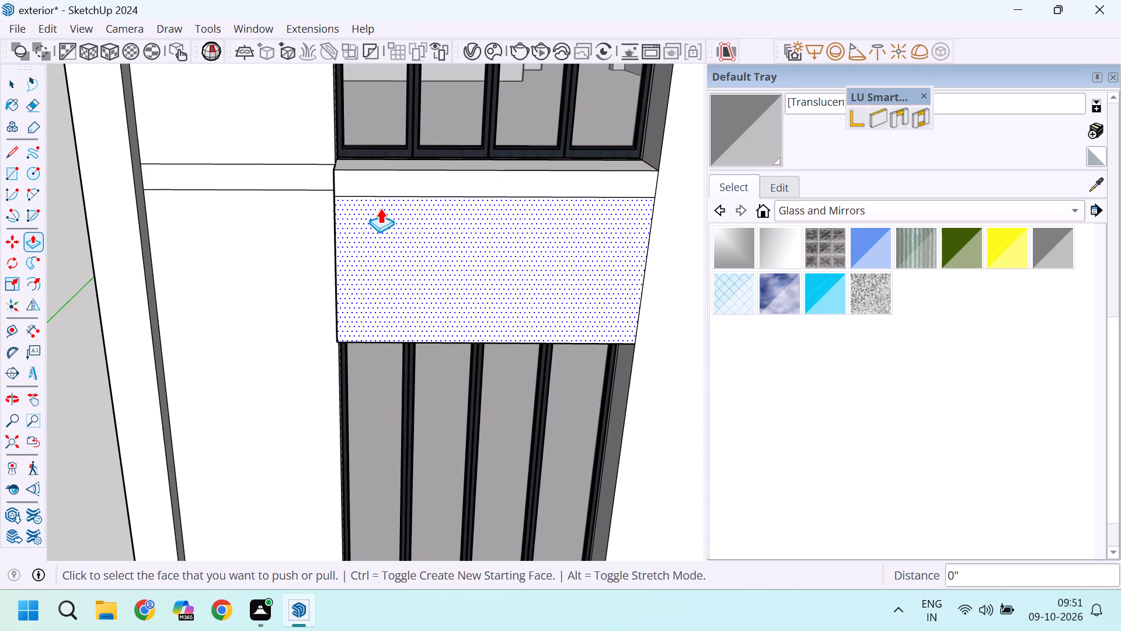
Erase the horizontal edge dividing the pushed-out band section from the panel below it.
{"action": "key", "text": "e"}
{"action": "left_click_drag", "start_coordinate": [398, 197], "coordinate": [395, 202]}
Examine the projecting panel between the windows and the recessed wall around the upper-floor window up to the parapet.
{"action": "scroll", "coordinate": [395, 202], "scroll_direction": "down", "scroll_amount": 13}
{"action": "middle_click_drag", "start_coordinate": [474, 241], "coordinate": [461, 191]}
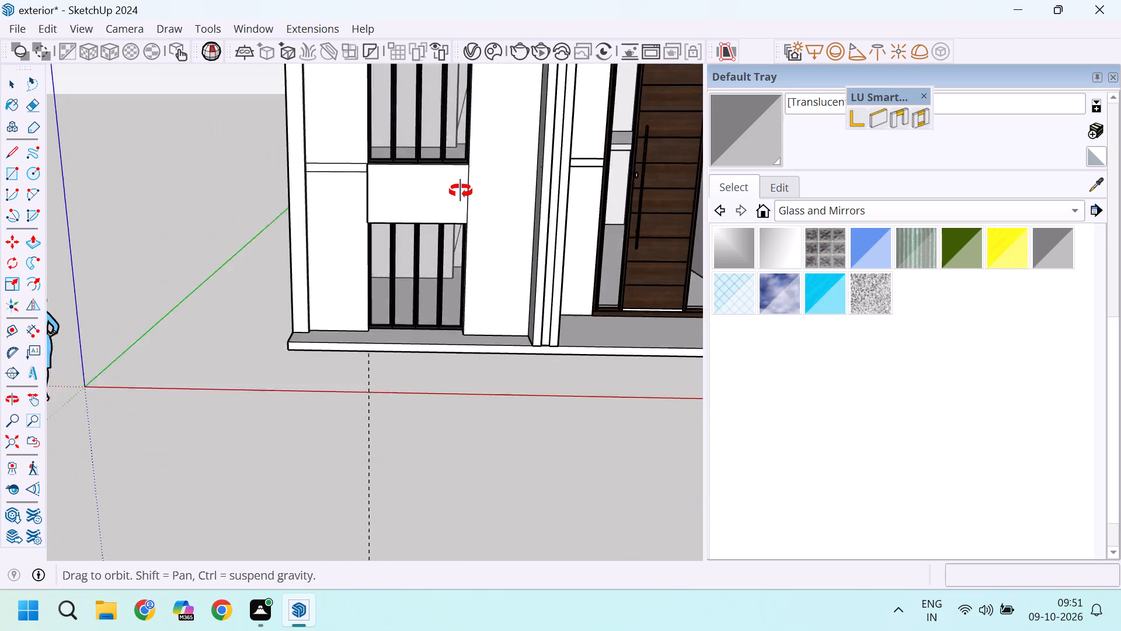
{"action": "middle_click_drag", "start_coordinate": [461, 191], "coordinate": [449, 176]}
{"action": "scroll", "coordinate": [454, 190], "scroll_direction": "down", "scroll_amount": 5}
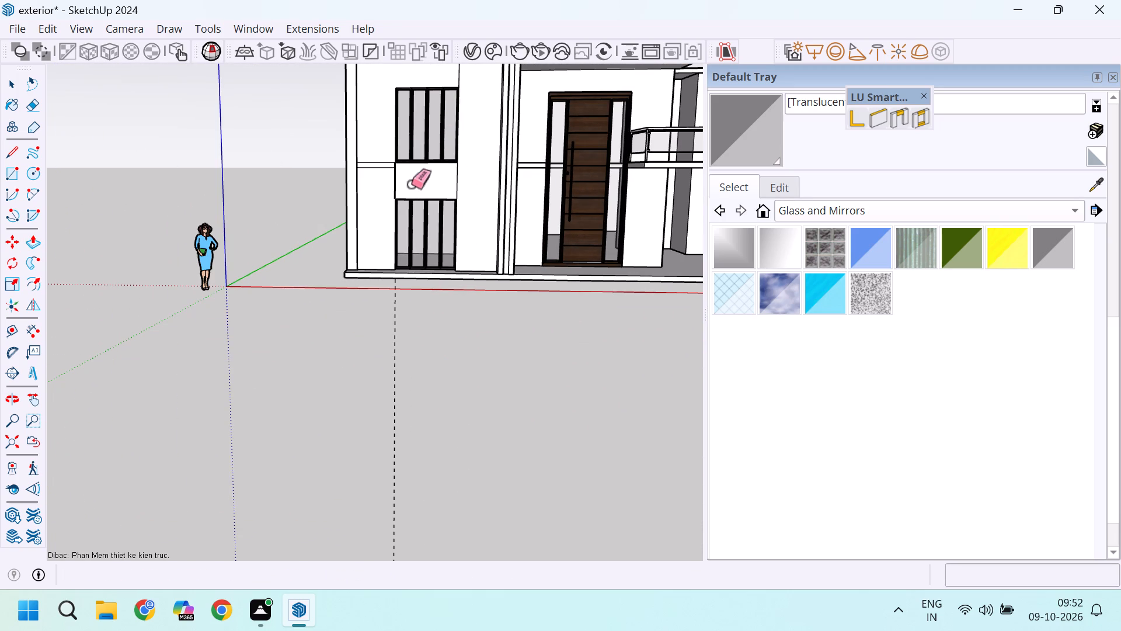
{"action": "scroll", "coordinate": [412, 185], "scroll_direction": "down", "scroll_amount": 3}
{"action": "scroll", "coordinate": [367, 112], "scroll_direction": "up", "scroll_amount": 7}
{"action": "middle_click_drag", "start_coordinate": [411, 151], "coordinate": [362, 213]}
{"action": "scroll", "coordinate": [355, 214], "scroll_direction": "up", "scroll_amount": 4}
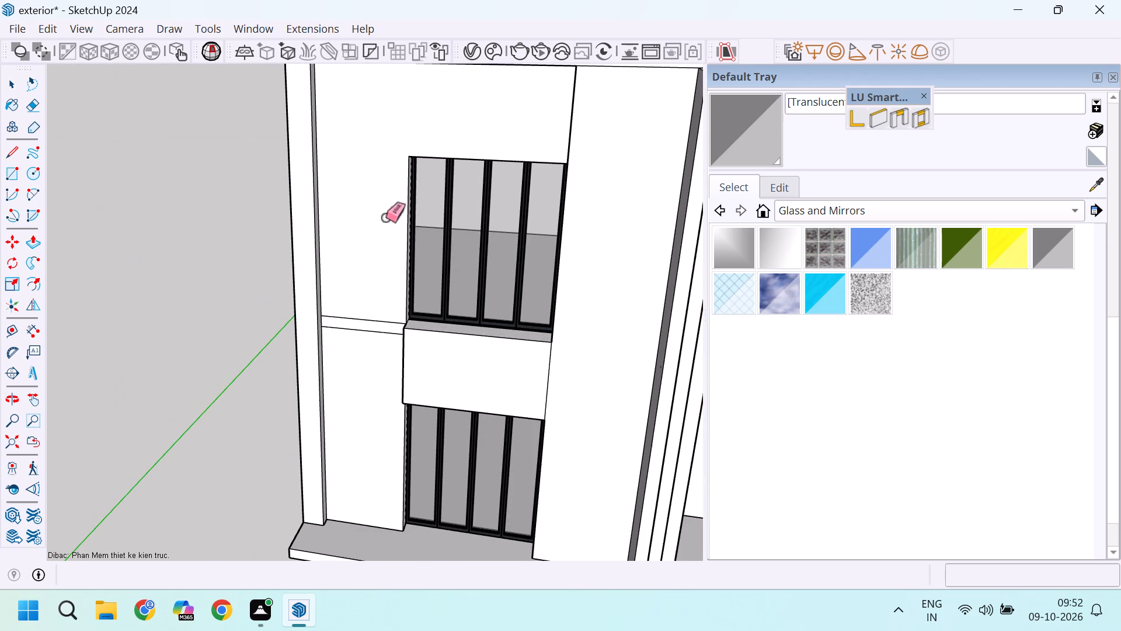
{"action": "scroll", "coordinate": [357, 234], "scroll_direction": "down", "scroll_amount": 2}
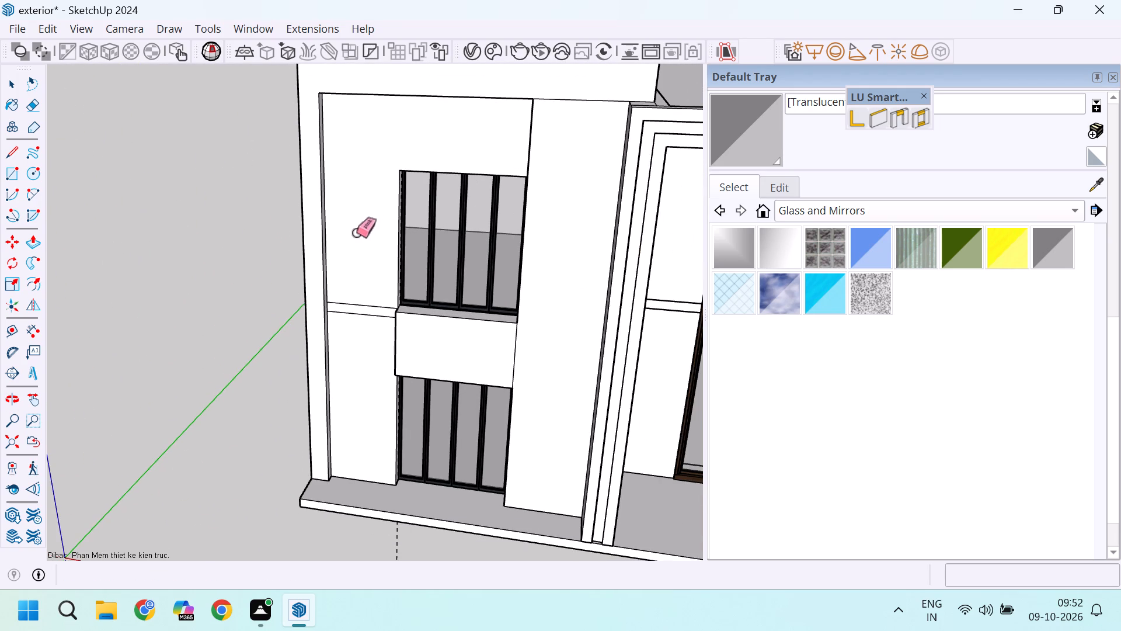
{"action": "scroll", "coordinate": [353, 238], "scroll_direction": "up", "scroll_amount": 3}
{"action": "scroll", "coordinate": [344, 243], "scroll_direction": "down", "scroll_amount": 3}
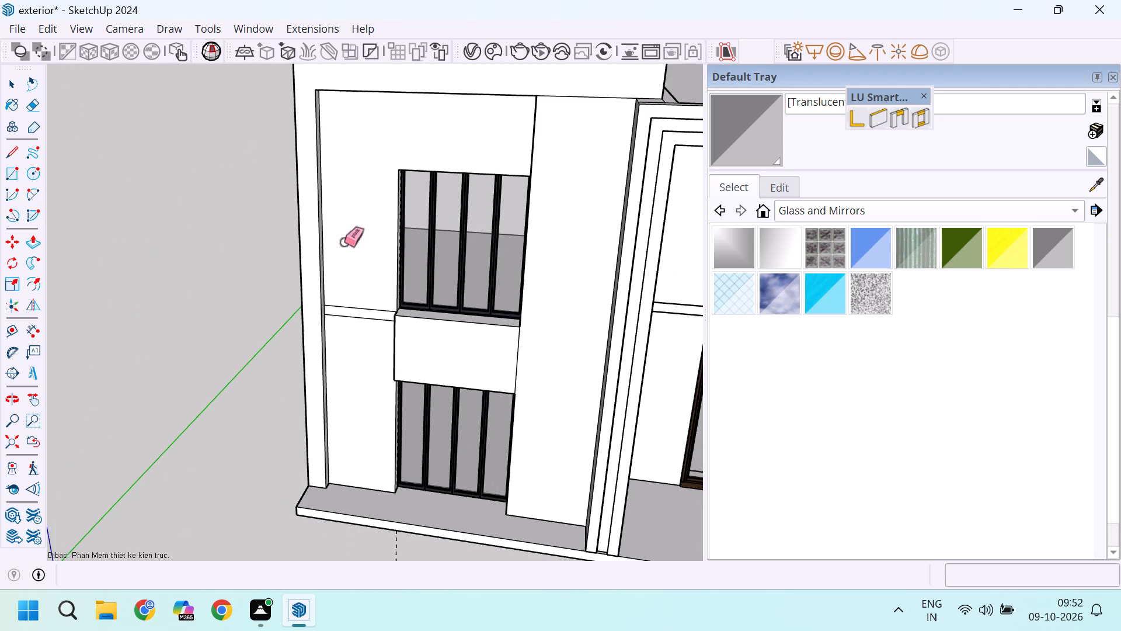
{"action": "middle_click_drag", "start_coordinate": [357, 164], "coordinate": [354, 294]}
{"action": "scroll", "coordinate": [360, 317], "scroll_direction": "down", "scroll_amount": 2}
{"action": "scroll", "coordinate": [323, 241], "scroll_direction": "up", "scroll_amount": 3}
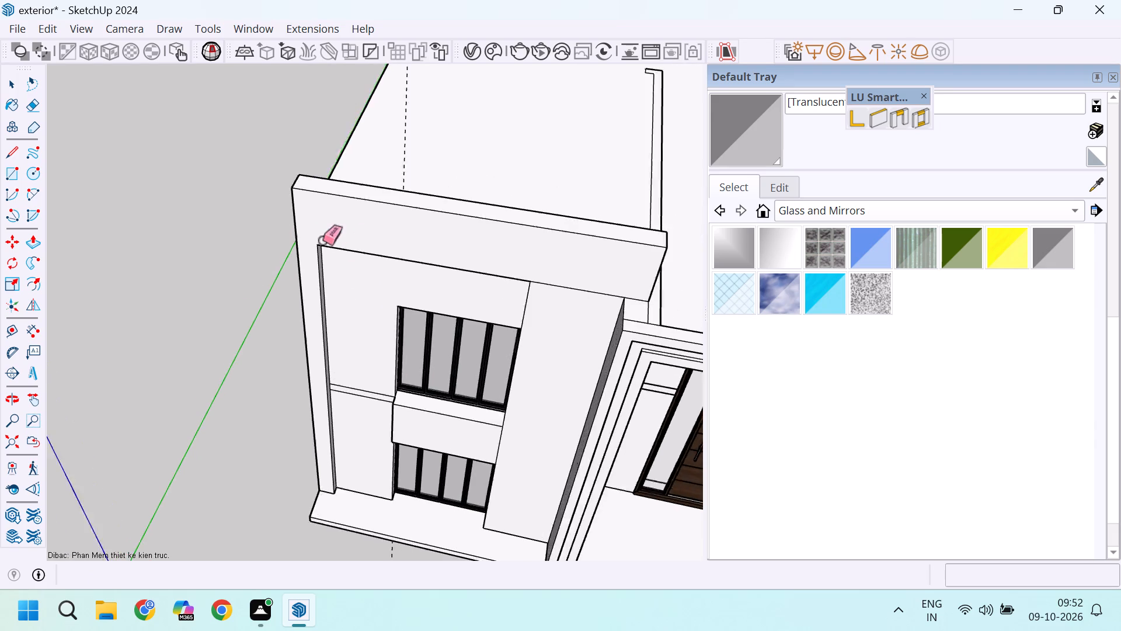
{"action": "scroll", "coordinate": [323, 241], "scroll_direction": "up", "scroll_amount": 2}
{"action": "scroll", "coordinate": [346, 288], "scroll_direction": "up", "scroll_amount": 3}
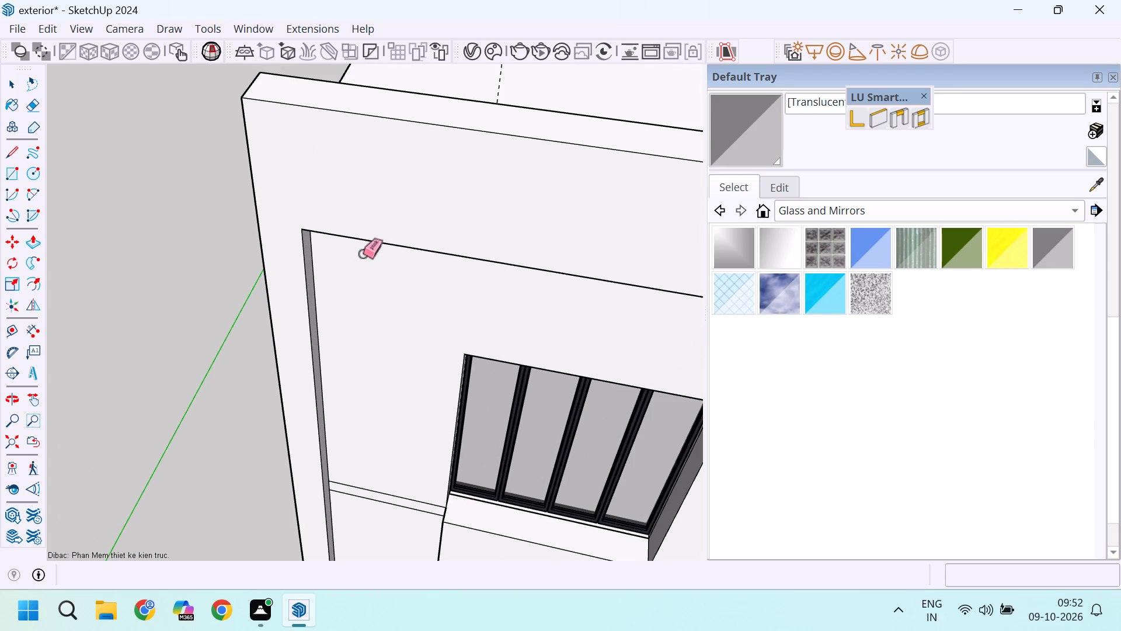
{"action": "scroll", "coordinate": [363, 255], "scroll_direction": "down", "scroll_amount": 4}
{"action": "scroll", "coordinate": [388, 293], "scroll_direction": "up", "scroll_amount": 5}
{"action": "scroll", "coordinate": [353, 263], "scroll_direction": "down", "scroll_amount": 9}
{"action": "scroll", "coordinate": [356, 303], "scroll_direction": "up", "scroll_amount": 4}
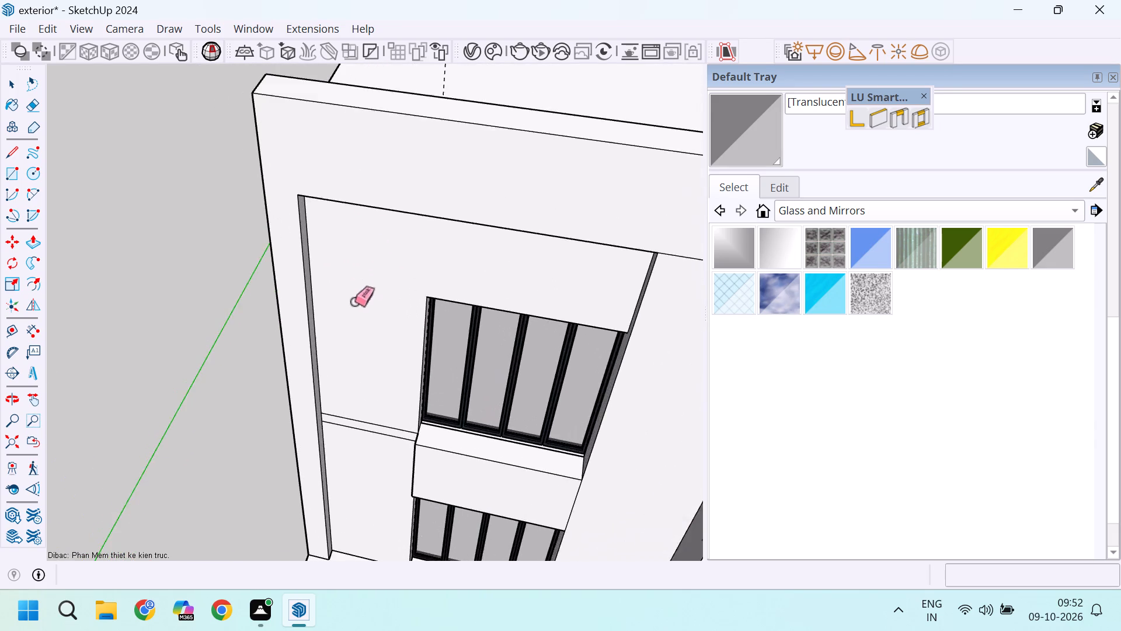
{"action": "scroll", "coordinate": [357, 289], "scroll_direction": "down", "scroll_amount": 3}
{"action": "scroll", "coordinate": [356, 303], "scroll_direction": "up", "scroll_amount": 3}
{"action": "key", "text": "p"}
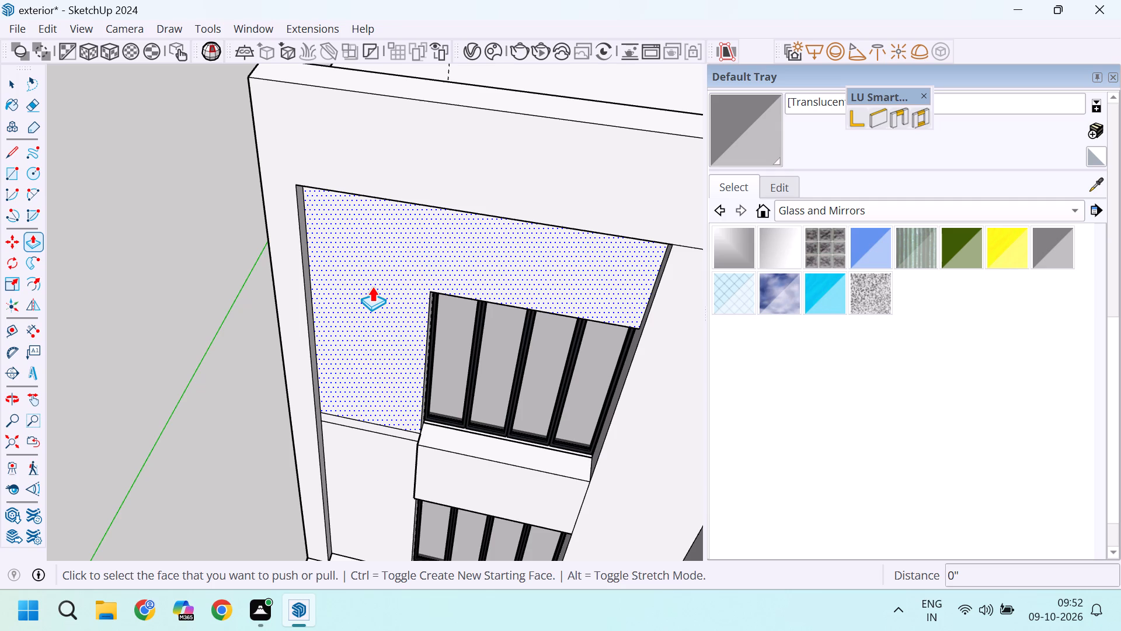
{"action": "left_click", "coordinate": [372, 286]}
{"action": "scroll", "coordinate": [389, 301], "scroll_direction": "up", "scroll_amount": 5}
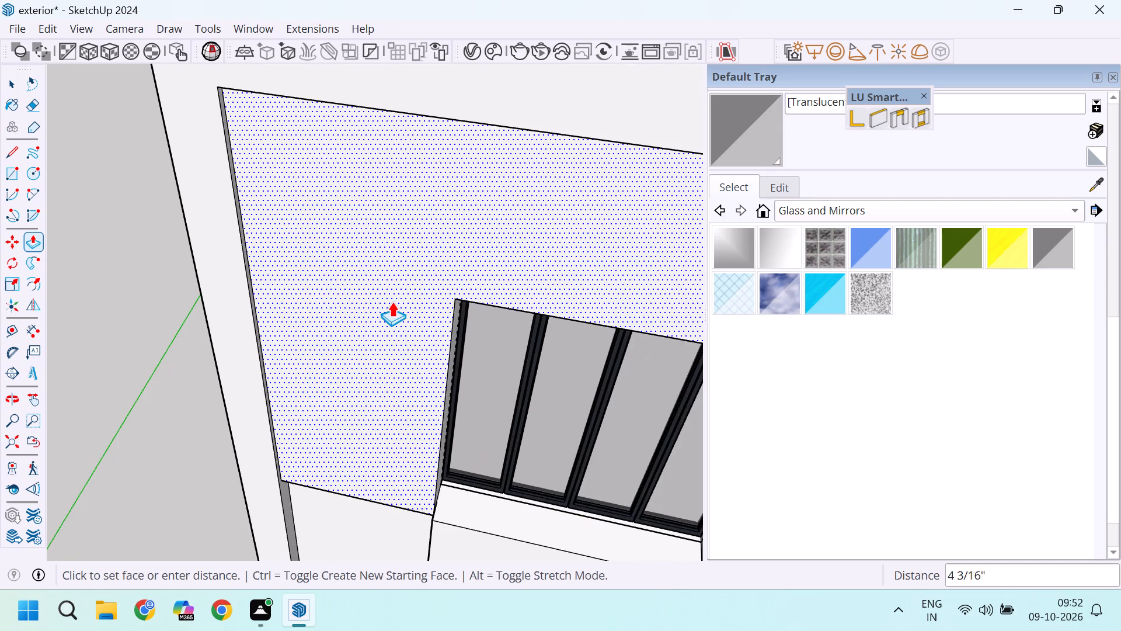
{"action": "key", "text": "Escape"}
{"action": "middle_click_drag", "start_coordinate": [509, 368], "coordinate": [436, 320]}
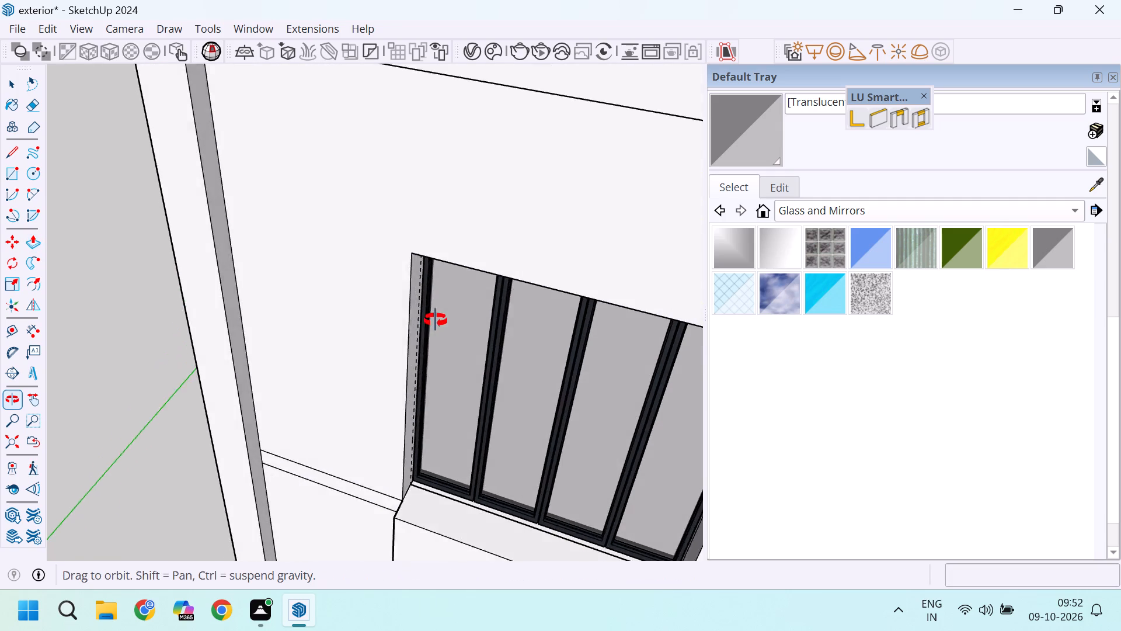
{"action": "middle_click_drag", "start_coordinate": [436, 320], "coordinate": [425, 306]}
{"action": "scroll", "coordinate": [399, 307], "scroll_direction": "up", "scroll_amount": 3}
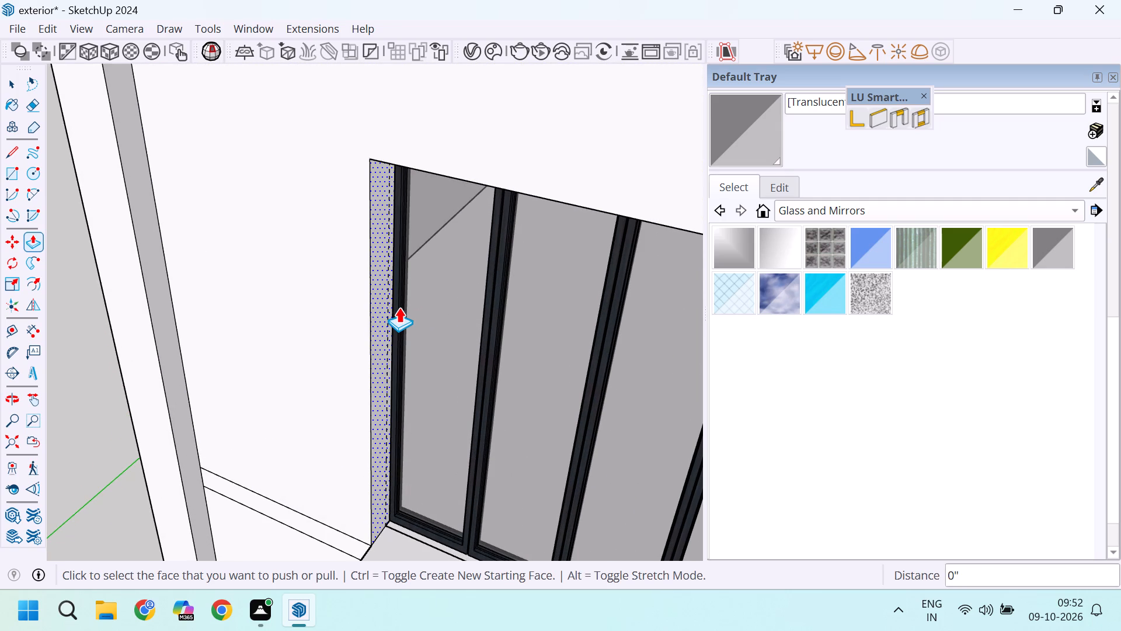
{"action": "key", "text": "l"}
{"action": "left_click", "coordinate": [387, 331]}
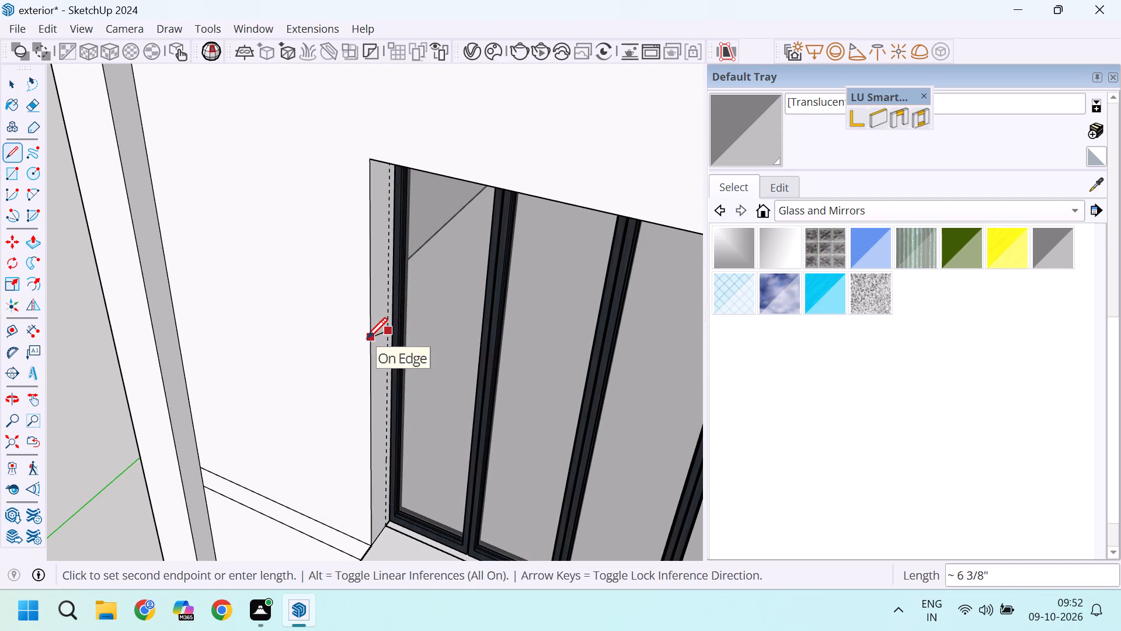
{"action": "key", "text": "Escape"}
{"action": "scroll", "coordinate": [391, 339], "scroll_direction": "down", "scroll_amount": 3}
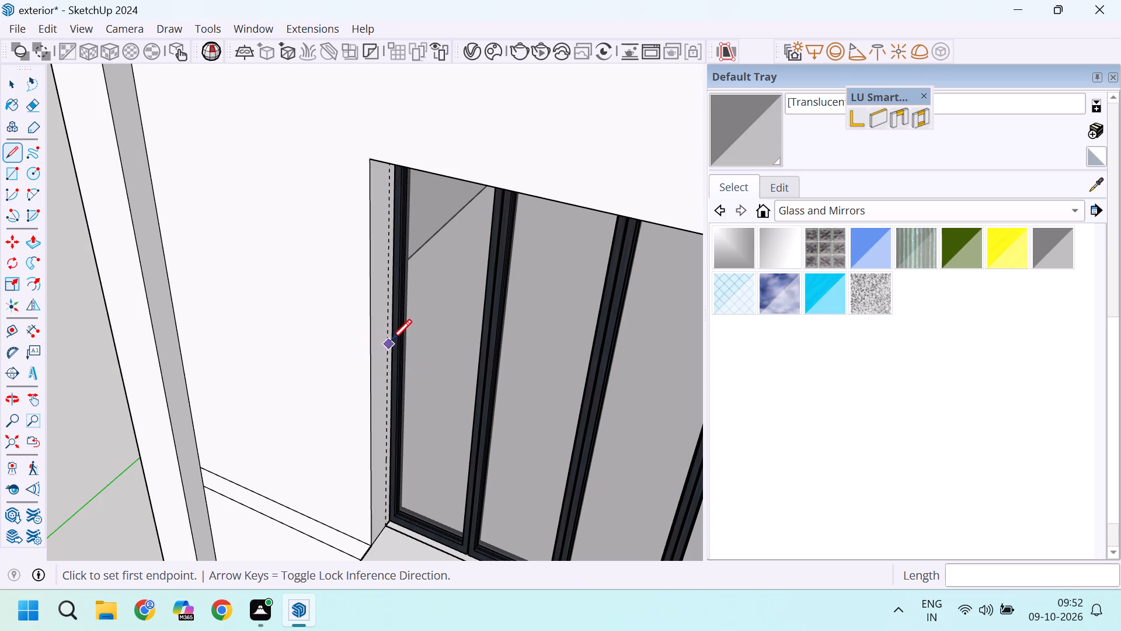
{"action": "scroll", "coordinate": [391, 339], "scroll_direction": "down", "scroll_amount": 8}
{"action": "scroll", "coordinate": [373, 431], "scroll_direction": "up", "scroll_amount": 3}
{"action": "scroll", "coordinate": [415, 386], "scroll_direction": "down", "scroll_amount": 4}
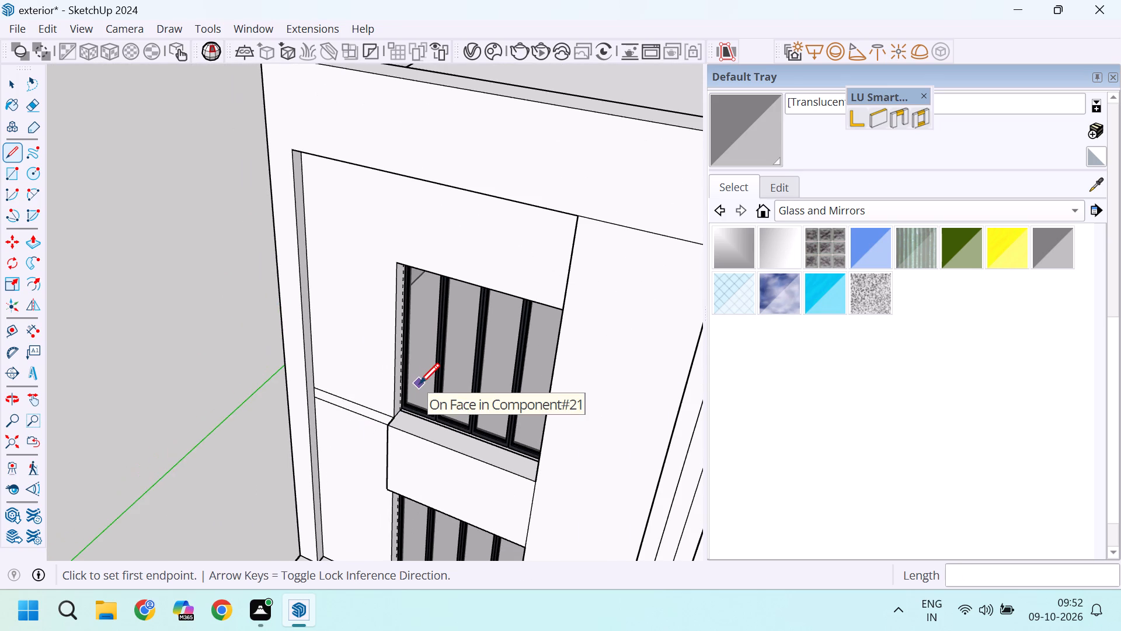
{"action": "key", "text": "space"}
Erase the two horizontal edges crossing the recessed wall beside the projecting panel.
{"action": "scroll", "coordinate": [487, 301], "scroll_direction": "down", "scroll_amount": 12}
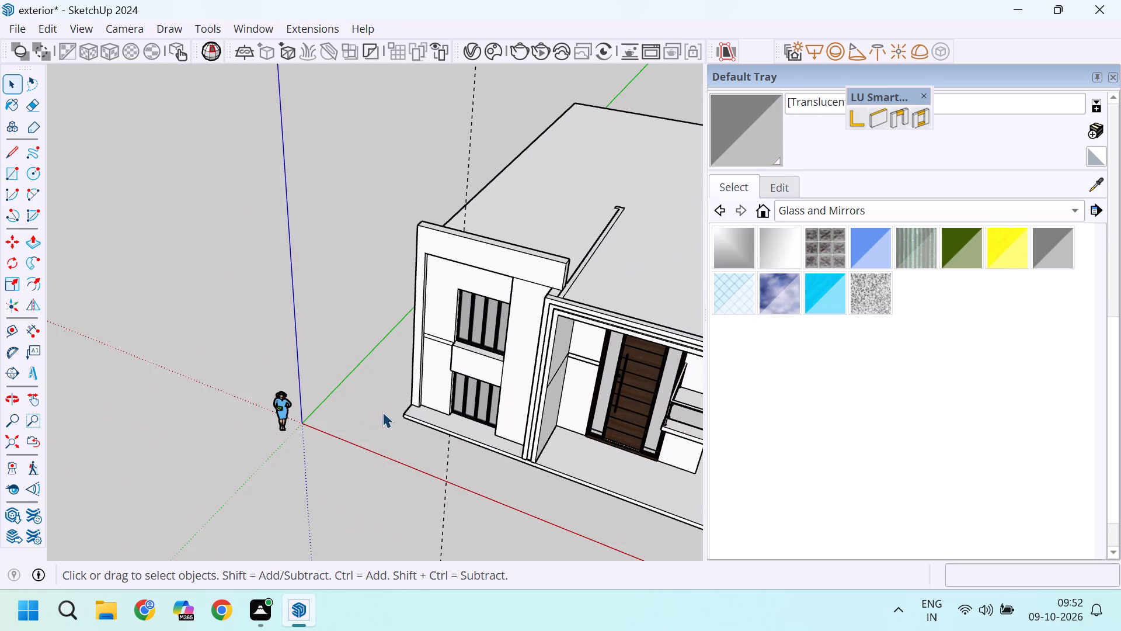
{"action": "middle_click_drag", "start_coordinate": [410, 417], "coordinate": [539, 250]}
{"action": "middle_click_drag", "start_coordinate": [539, 249], "coordinate": [539, 244]}
{"action": "scroll", "coordinate": [491, 287], "scroll_direction": "up", "scroll_amount": 4}
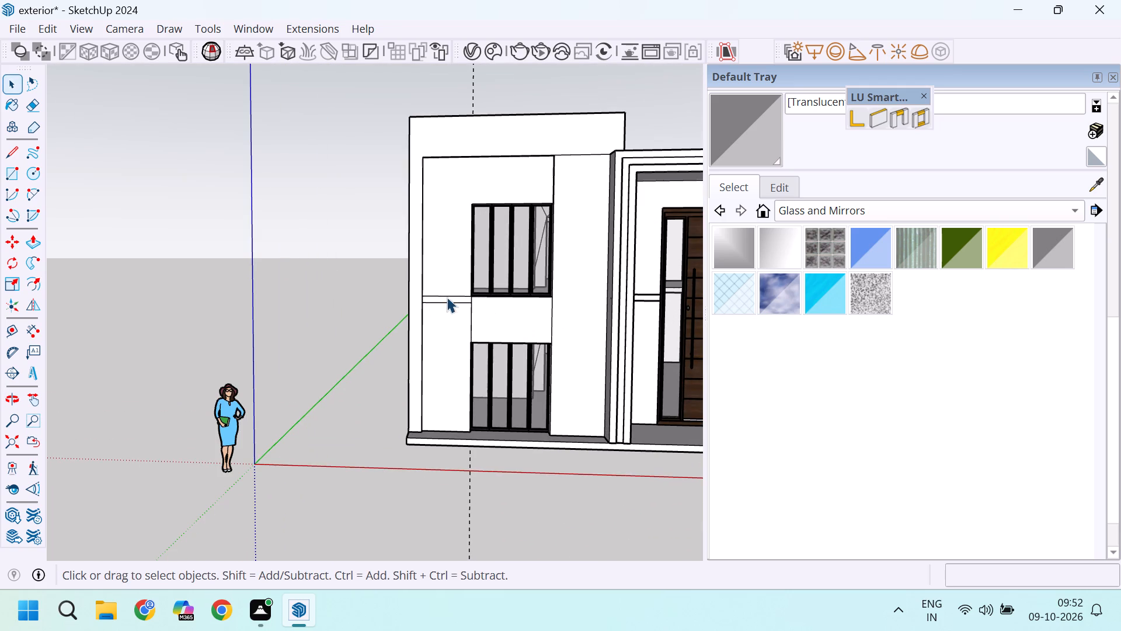
{"action": "scroll", "coordinate": [447, 286], "scroll_direction": "up", "scroll_amount": 4}
{"action": "scroll", "coordinate": [455, 314], "scroll_direction": "down", "scroll_amount": 2}
{"action": "scroll", "coordinate": [454, 313], "scroll_direction": "up", "scroll_amount": 2}
{"action": "double_click", "coordinate": [457, 299]}
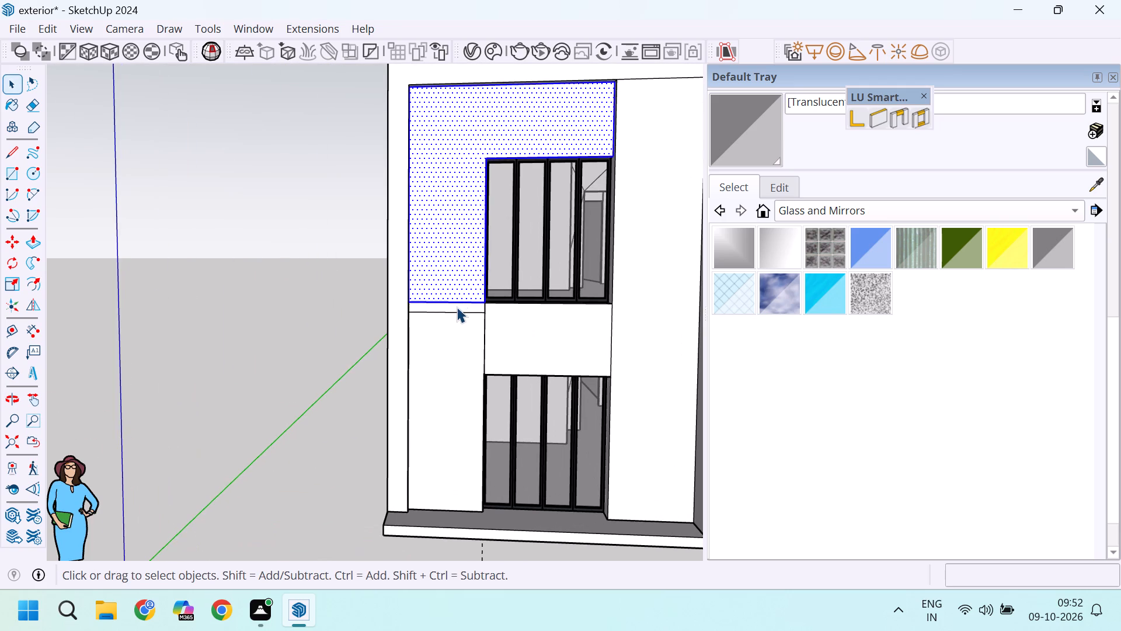
{"action": "scroll", "coordinate": [457, 307], "scroll_direction": "up", "scroll_amount": 4}
{"action": "left_click", "coordinate": [459, 308]}
{"action": "scroll", "coordinate": [459, 308], "scroll_direction": "up", "scroll_amount": 4}
{"action": "left_click", "coordinate": [473, 295]}
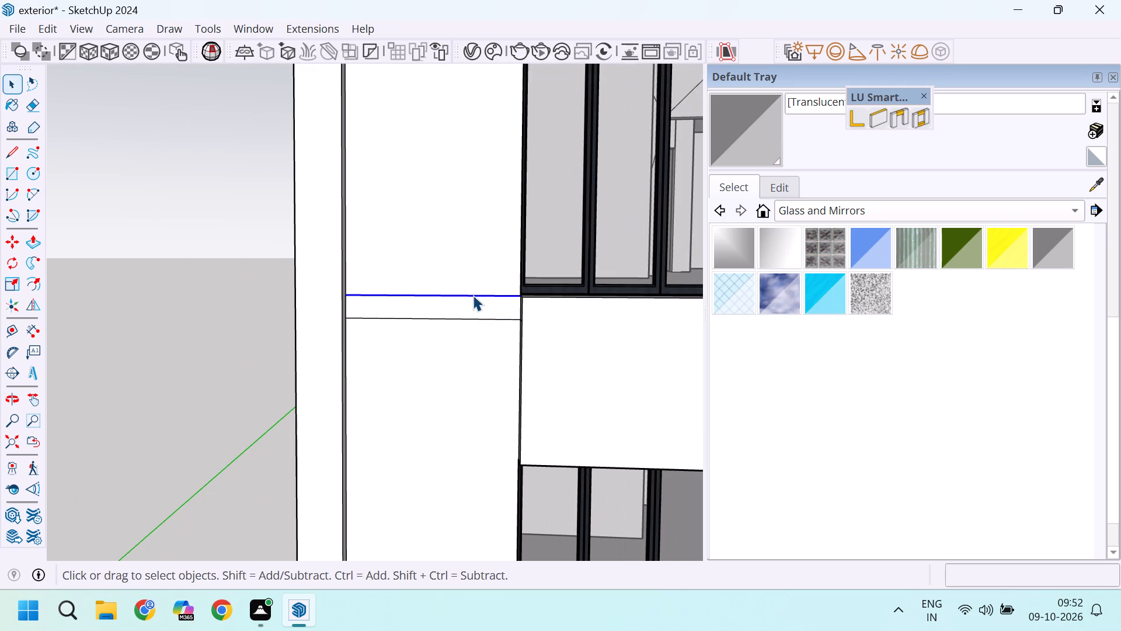
{"action": "scroll", "coordinate": [473, 295], "scroll_direction": "down", "scroll_amount": 3}
{"action": "key", "text": "e"}
{"action": "left_click_drag", "start_coordinate": [468, 286], "coordinate": [447, 334]}
{"action": "scroll", "coordinate": [455, 313], "scroll_direction": "down", "scroll_amount": 6}
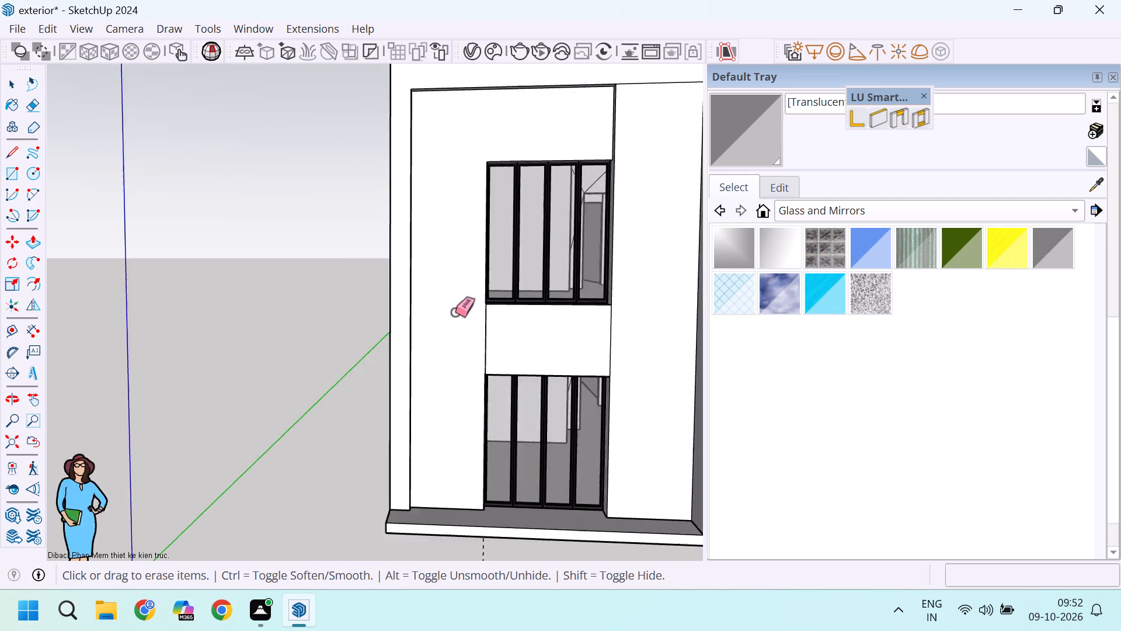
{"action": "scroll", "coordinate": [455, 313], "scroll_direction": "down", "scroll_amount": 6}
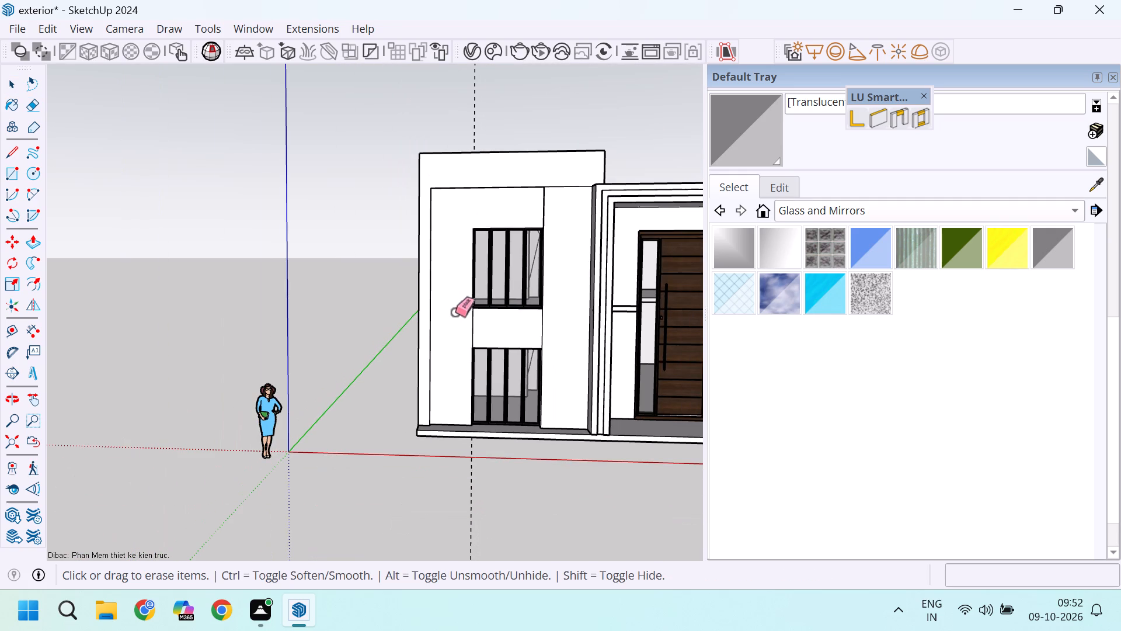
{"action": "key", "text": "space"}
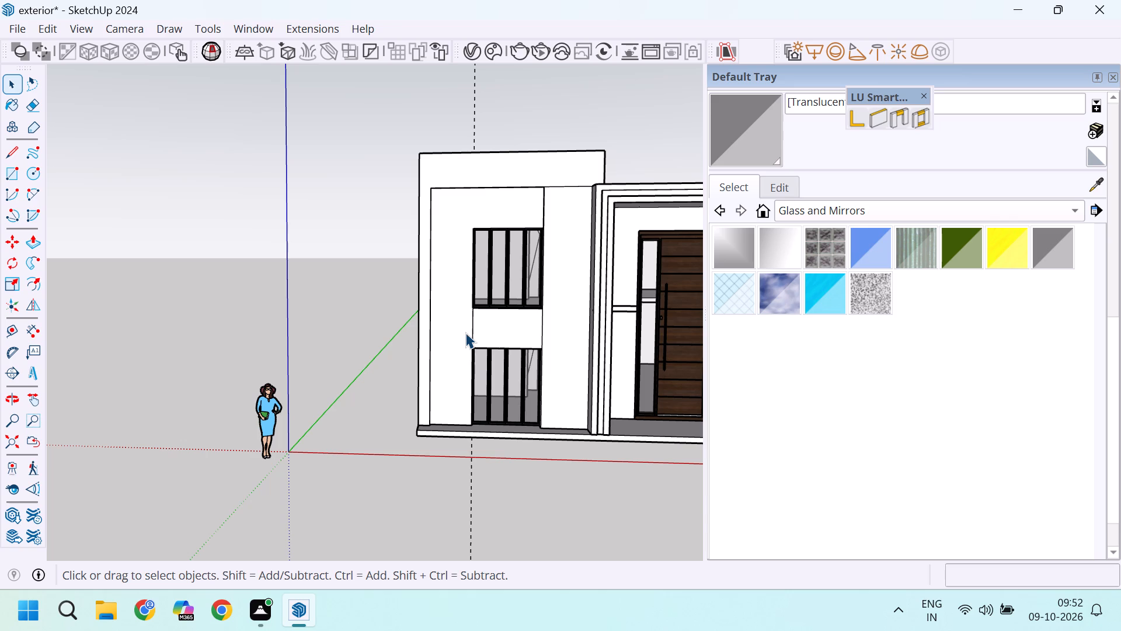
Push/Pull the front face of the parapet and side frame around the recessed window wall outward 6 inches.
{"action": "scroll", "coordinate": [466, 327], "scroll_direction": "up", "scroll_amount": 8}
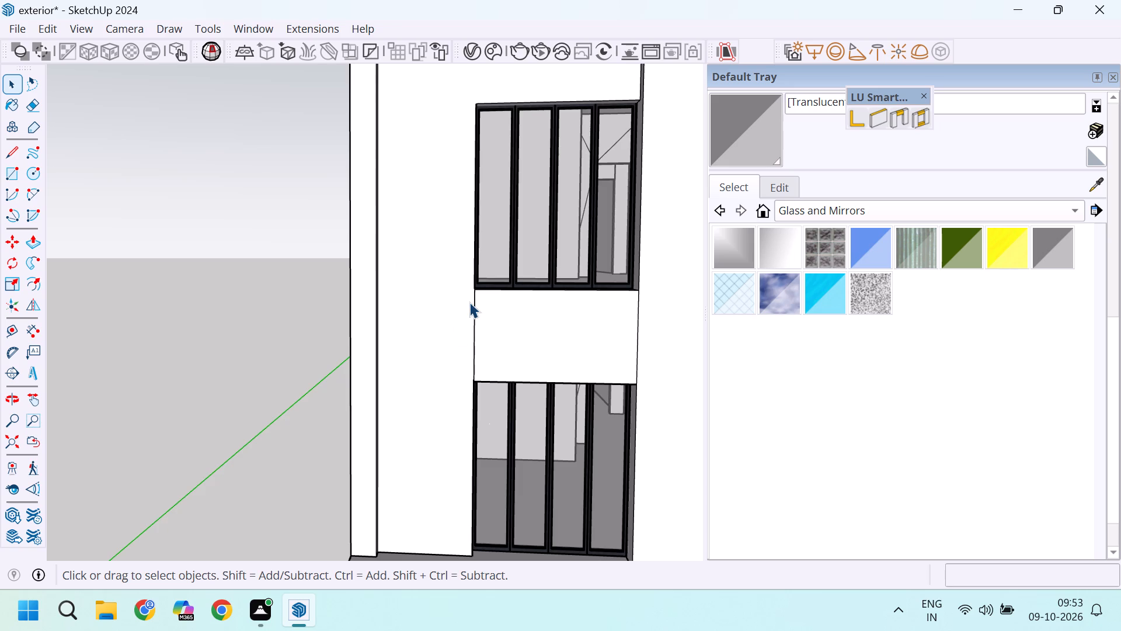
{"action": "scroll", "coordinate": [471, 301], "scroll_direction": "down", "scroll_amount": 4}
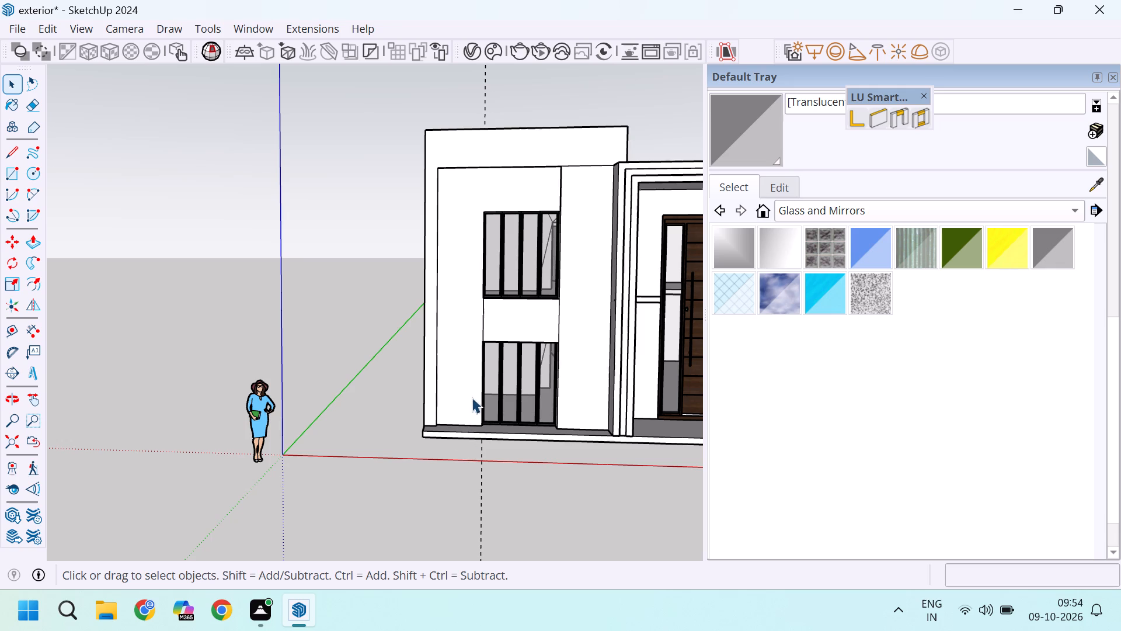
{"action": "scroll", "coordinate": [590, 227], "scroll_direction": "up", "scroll_amount": 3}
{"action": "middle_click_drag", "start_coordinate": [553, 137], "coordinate": [583, 203]}
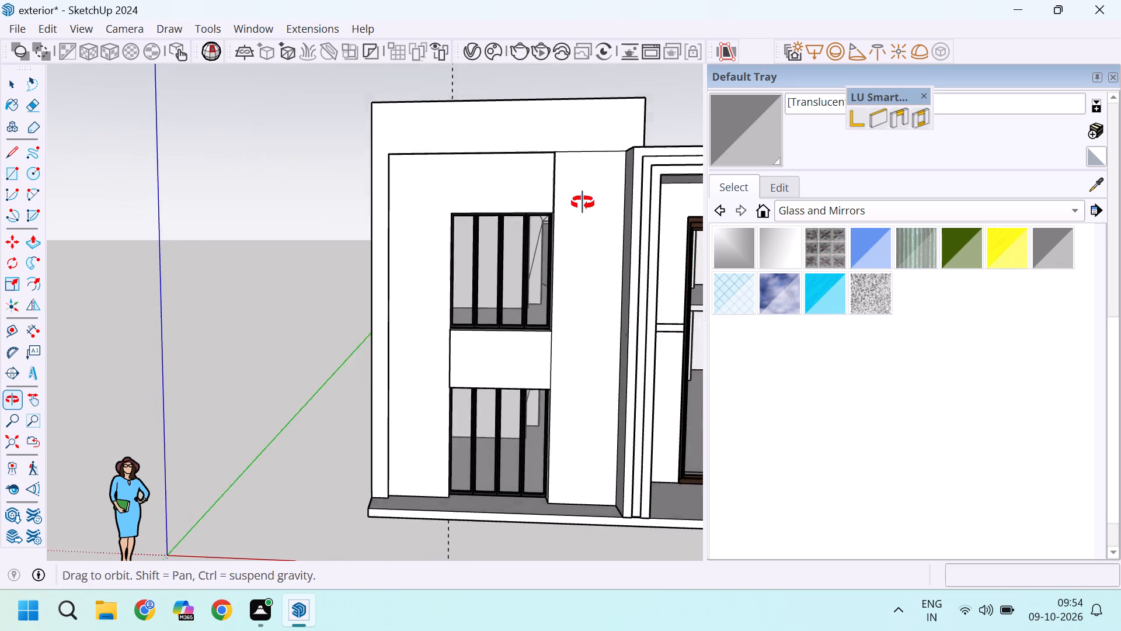
{"action": "middle_click_drag", "start_coordinate": [583, 203], "coordinate": [586, 209]}
{"action": "scroll", "coordinate": [612, 214], "scroll_direction": "up", "scroll_amount": 4}
{"action": "middle_click_drag", "start_coordinate": [598, 201], "coordinate": [604, 267]}
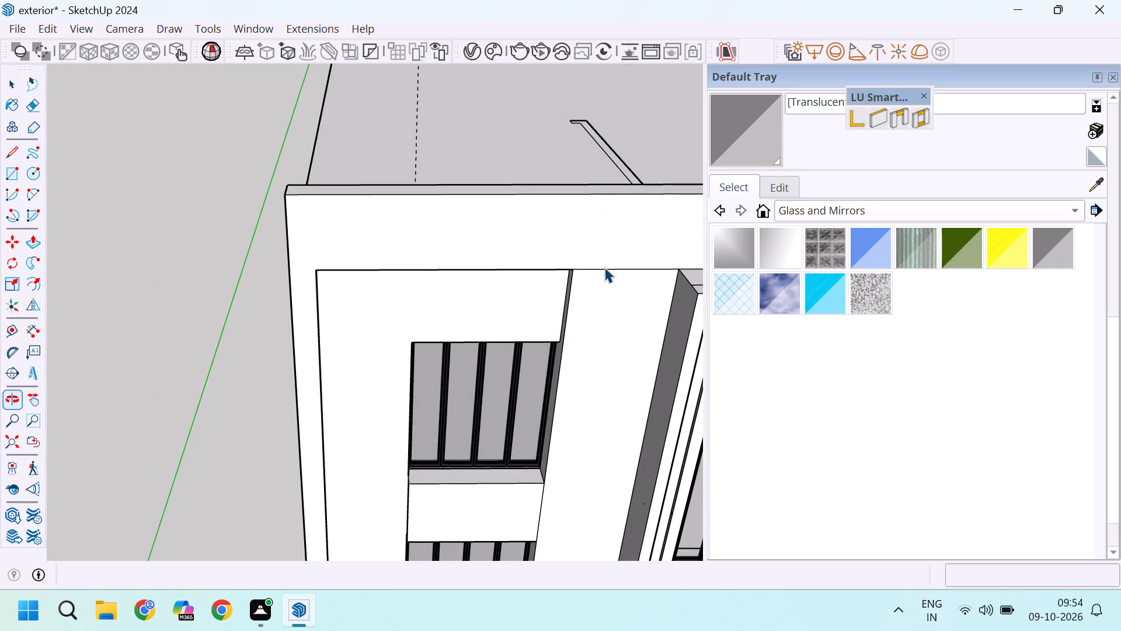
{"action": "scroll", "coordinate": [563, 200], "scroll_direction": "down", "scroll_amount": 4}
{"action": "scroll", "coordinate": [576, 276], "scroll_direction": "up", "scroll_amount": 4}
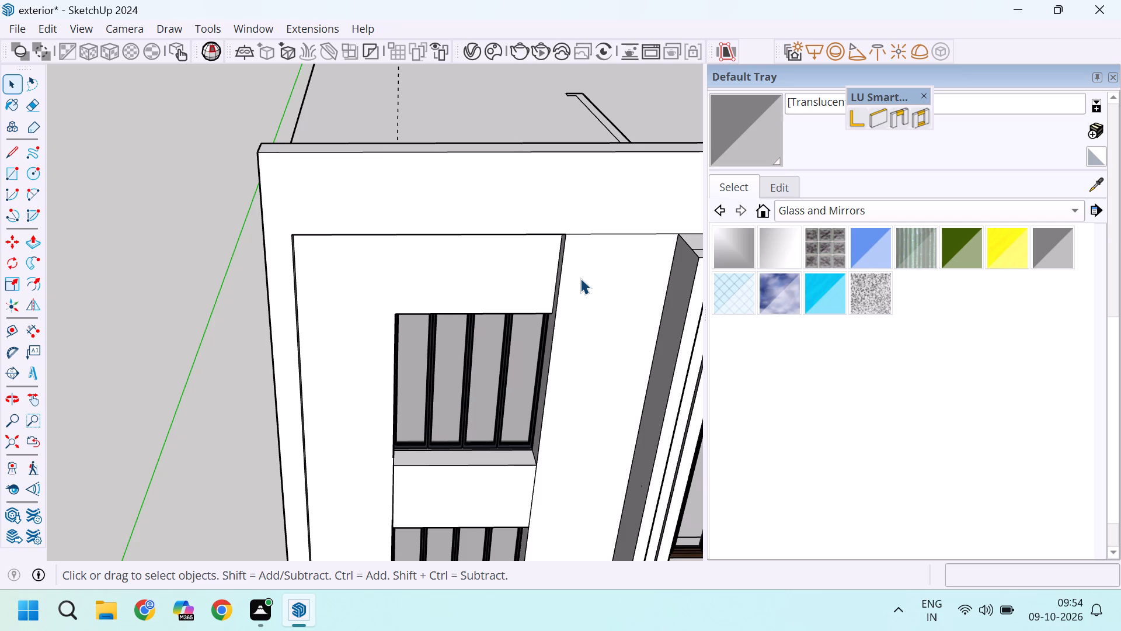
{"action": "scroll", "coordinate": [529, 234], "scroll_direction": "down", "scroll_amount": 2}
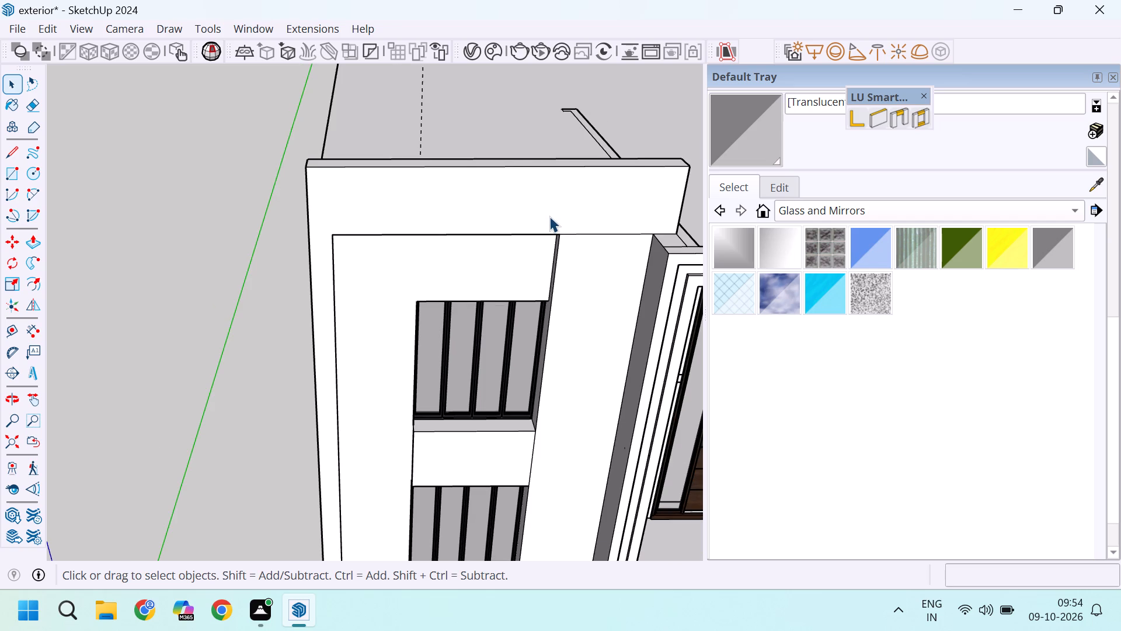
{"action": "key", "text": "p"}
{"action": "left_click", "coordinate": [553, 207]}
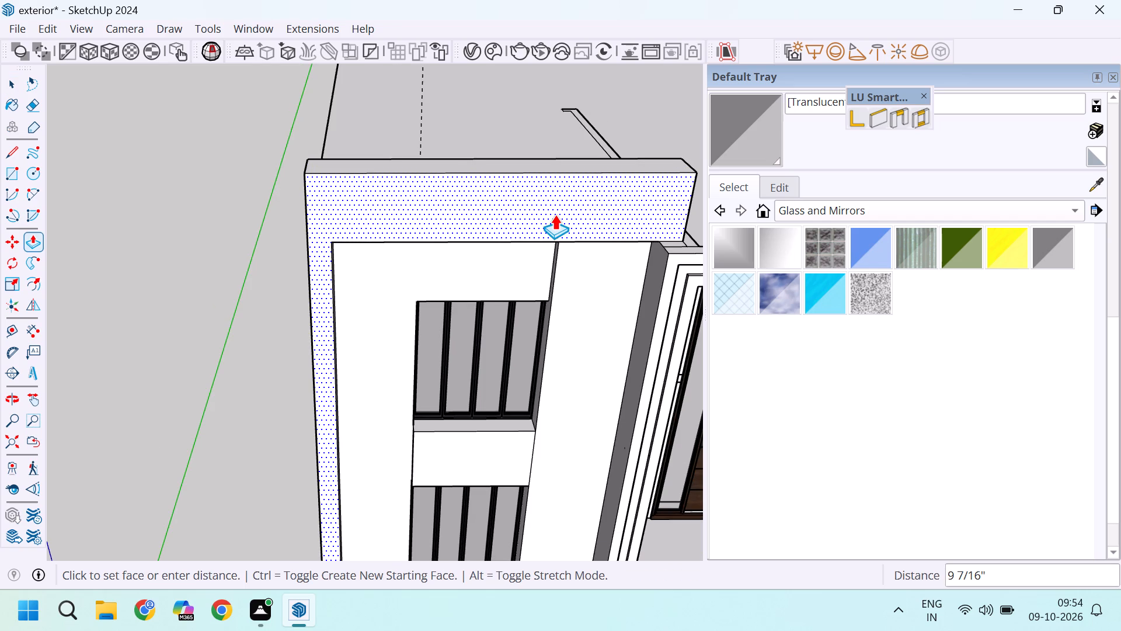
{"action": "key", "text": "6"}
{"action": "key", "text": "Return"}
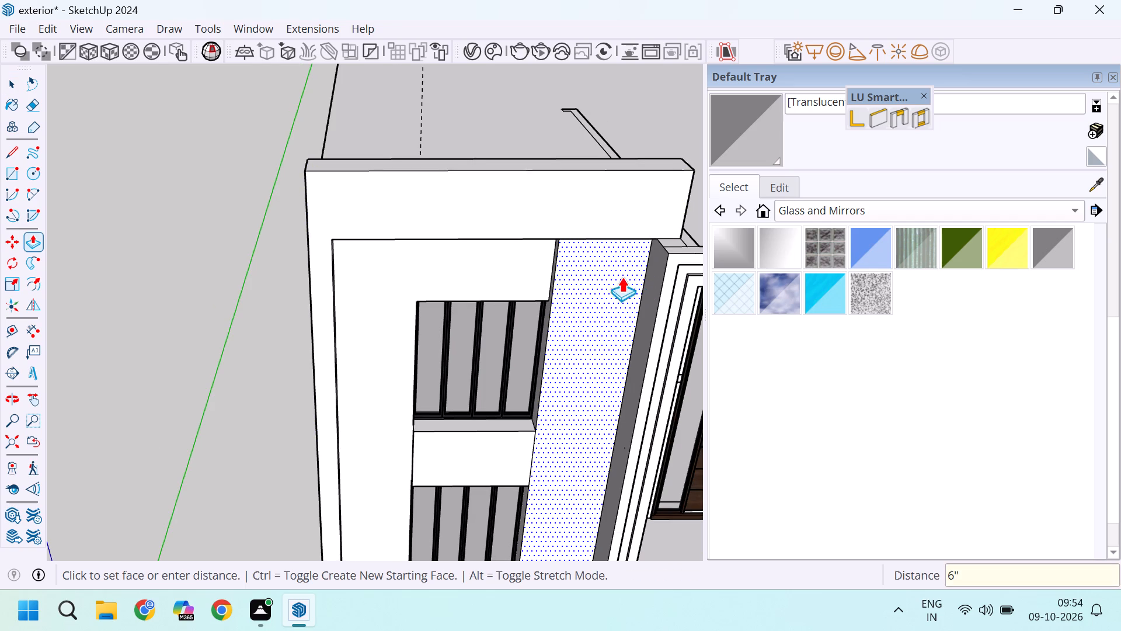
Push/Pull the wall pier between the windows and the entrance frame outward by the same 6 inches.
{"action": "double_click", "coordinate": [606, 285]}
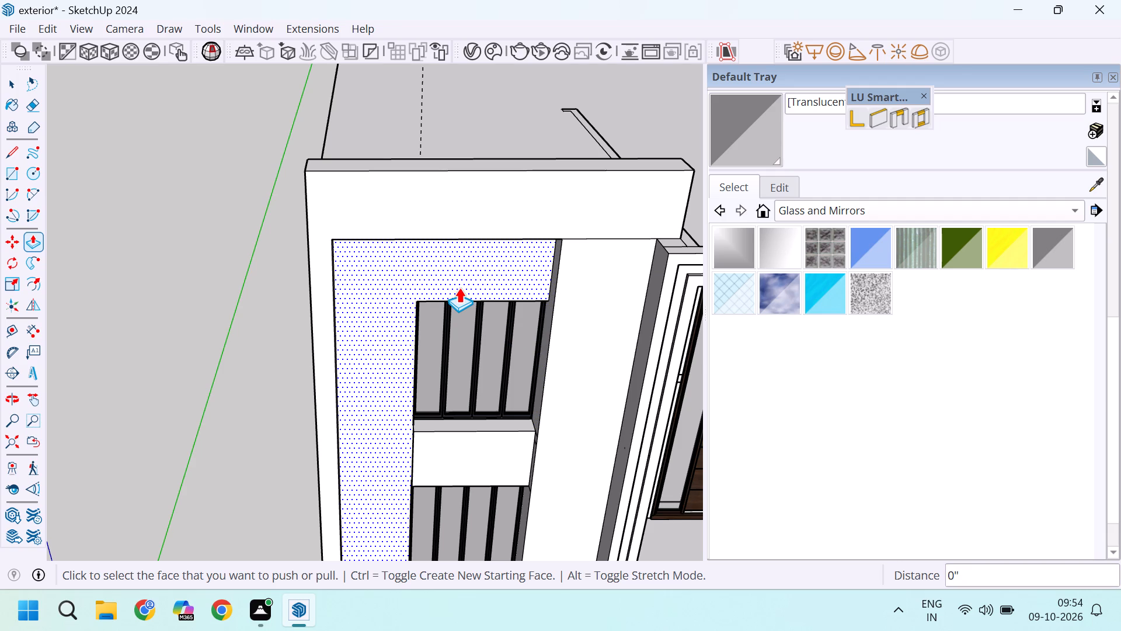
{"action": "scroll", "coordinate": [662, 276], "scroll_direction": "down", "scroll_amount": 3}
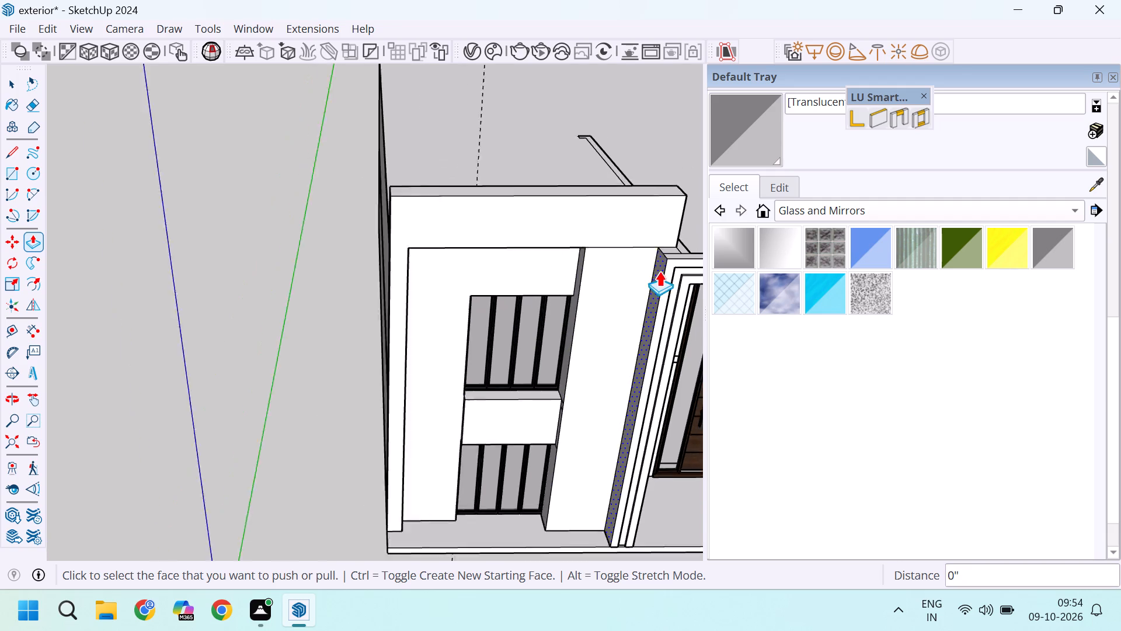
{"action": "scroll", "coordinate": [659, 271], "scroll_direction": "down", "scroll_amount": 5}
{"action": "scroll", "coordinate": [656, 253], "scroll_direction": "up", "scroll_amount": 9}
{"action": "key", "text": "space"}
Select the recessed wall face around the windows and paint the outer frame's front face with the terrazzo tile from Synthetic Surfaces.
{"action": "scroll", "coordinate": [668, 259], "scroll_direction": "down", "scroll_amount": 4}
{"action": "scroll", "coordinate": [516, 247], "scroll_direction": "down", "scroll_amount": 4}
{"action": "scroll", "coordinate": [551, 338], "scroll_direction": "up", "scroll_amount": 4}
{"action": "scroll", "coordinate": [543, 388], "scroll_direction": "up", "scroll_amount": 1}
{"action": "middle_click_drag", "start_coordinate": [543, 388], "coordinate": [533, 238]}
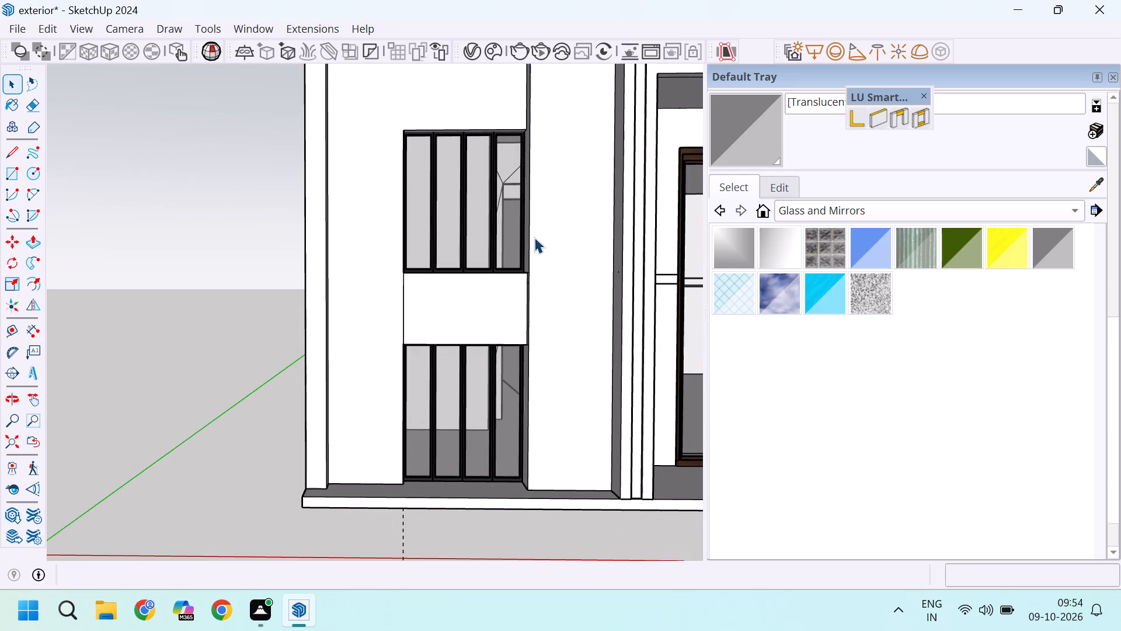
{"action": "middle_click_drag", "start_coordinate": [330, 348], "coordinate": [197, 451]}
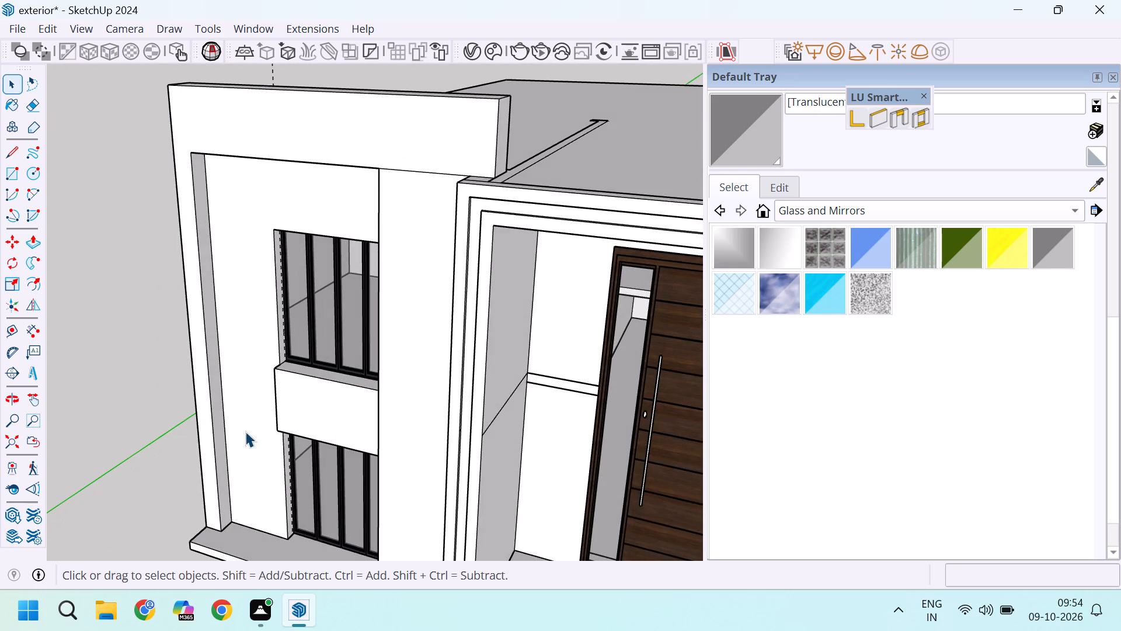
{"action": "scroll", "coordinate": [276, 411], "scroll_direction": "up", "scroll_amount": 2}
{"action": "left_click", "coordinate": [258, 384]}
{"action": "scroll", "coordinate": [259, 312], "scroll_direction": "down", "scroll_amount": 3}
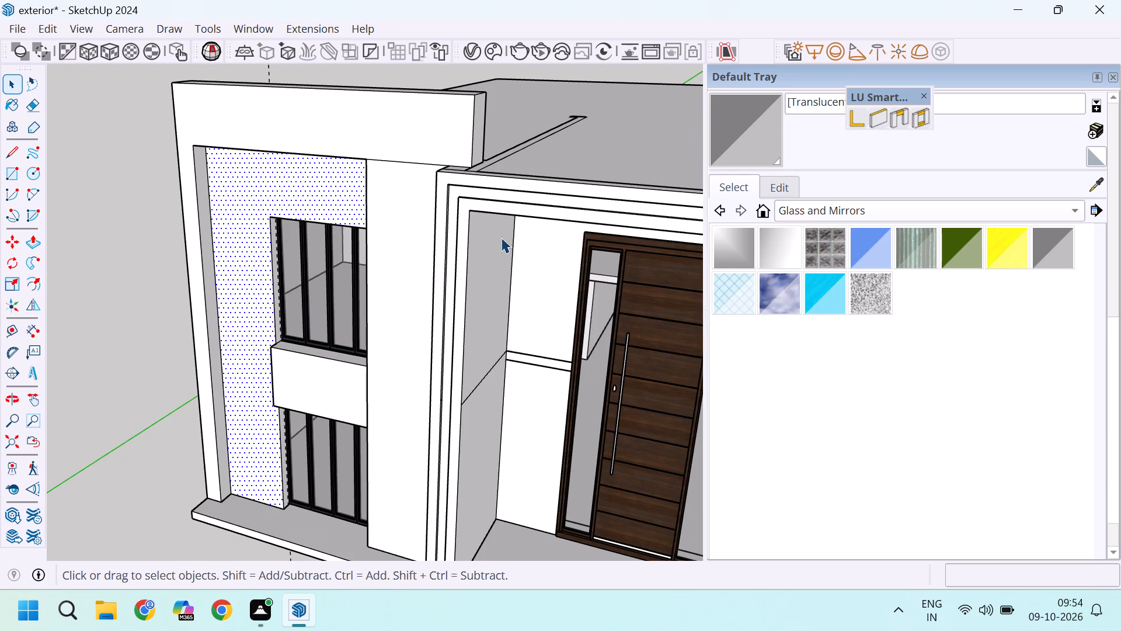
{"action": "left_click", "coordinate": [842, 207]}
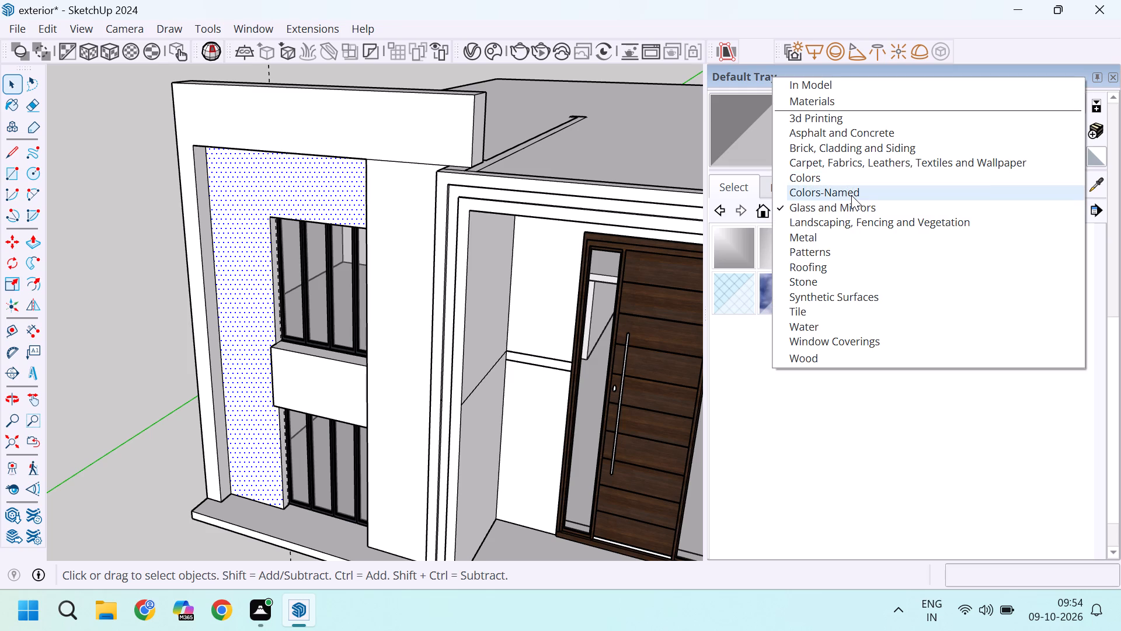
{"action": "left_click", "coordinate": [851, 195]}
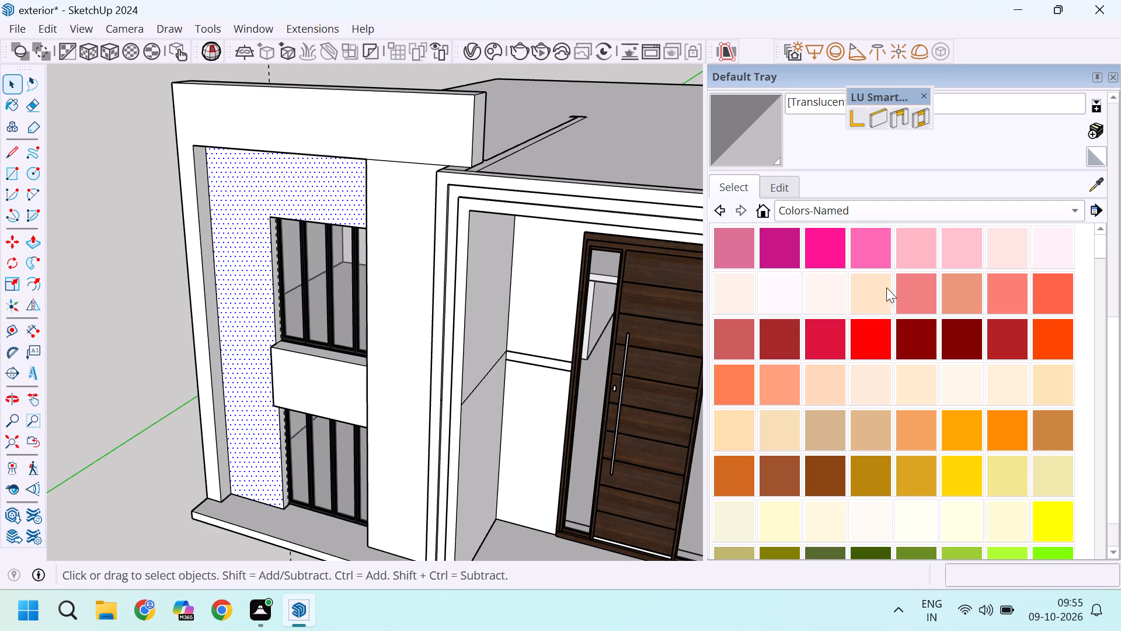
{"action": "left_click", "coordinate": [892, 204]}
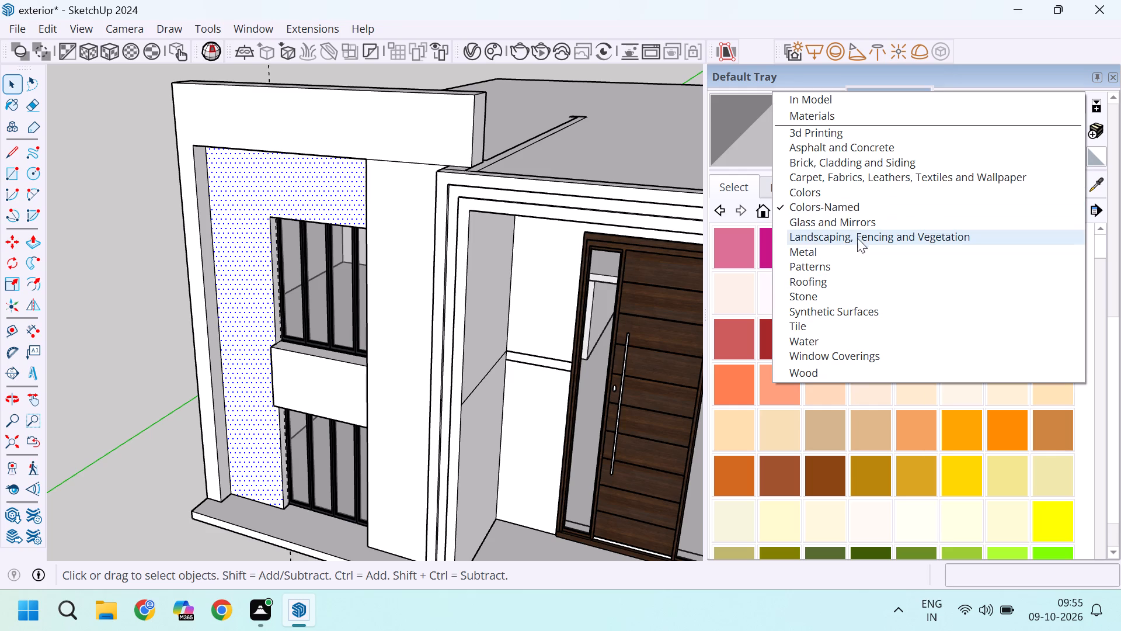
{"action": "left_click", "coordinate": [835, 312]}
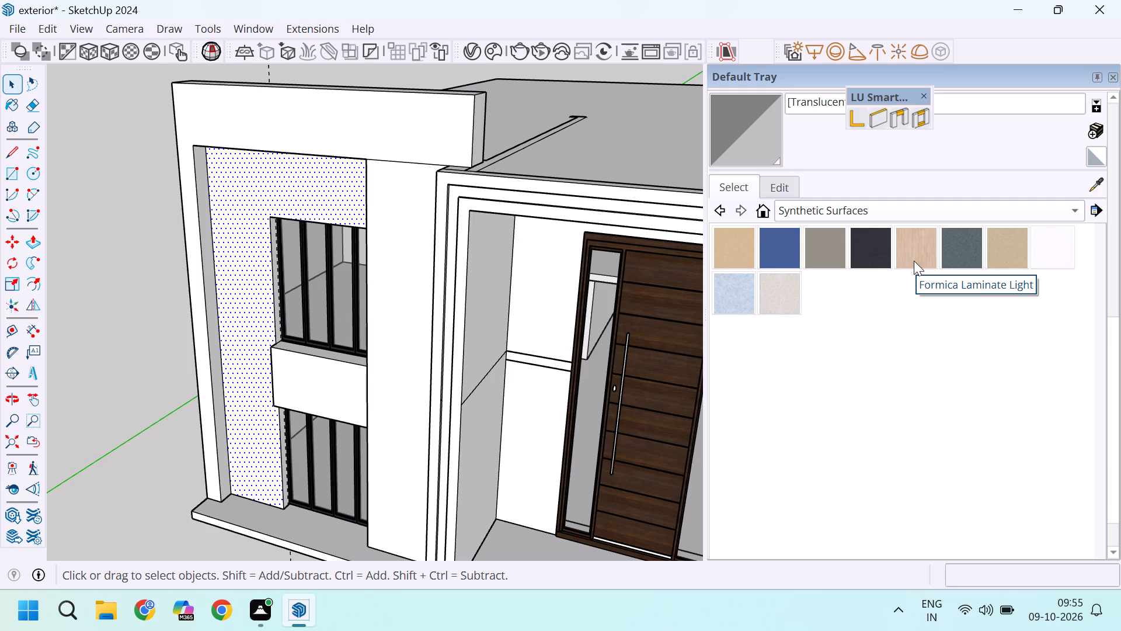
{"action": "left_click", "coordinate": [784, 289]}
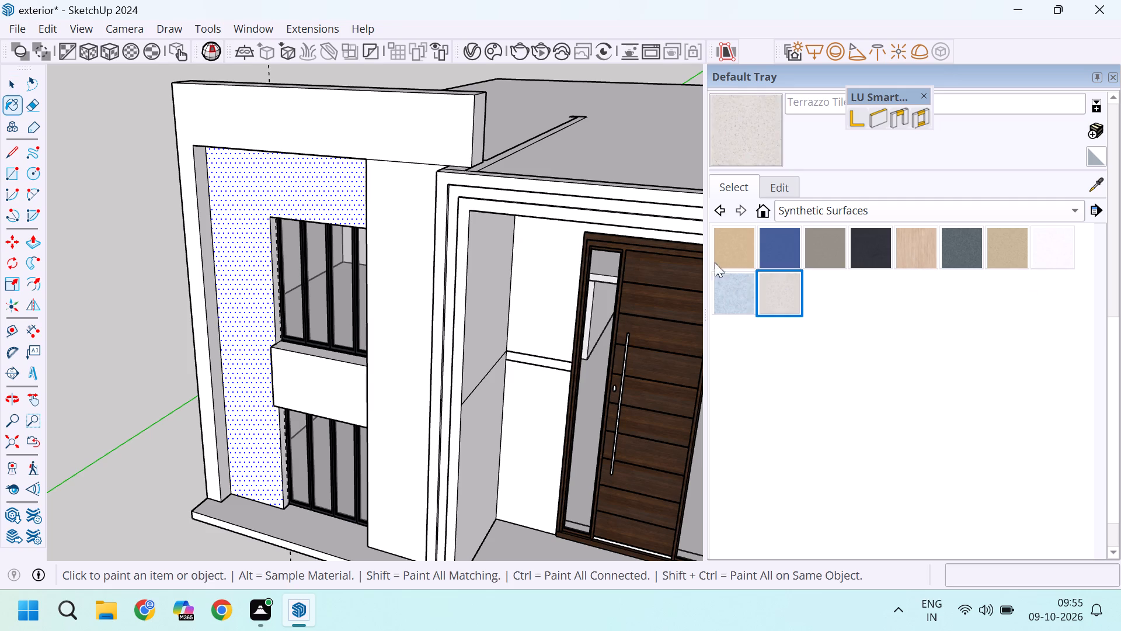
{"action": "left_click", "coordinate": [388, 136]}
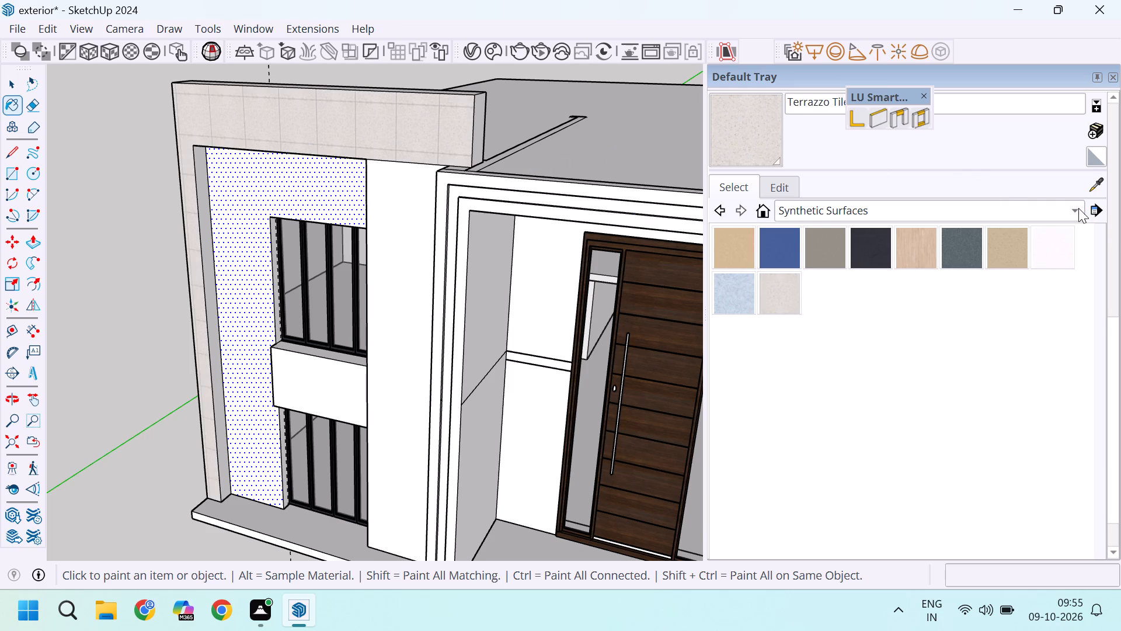
Apply the terrazzo texture to the selected recessed wall with Tri-Planar Projection (Fit).
{"action": "left_click", "coordinate": [109, 54]}
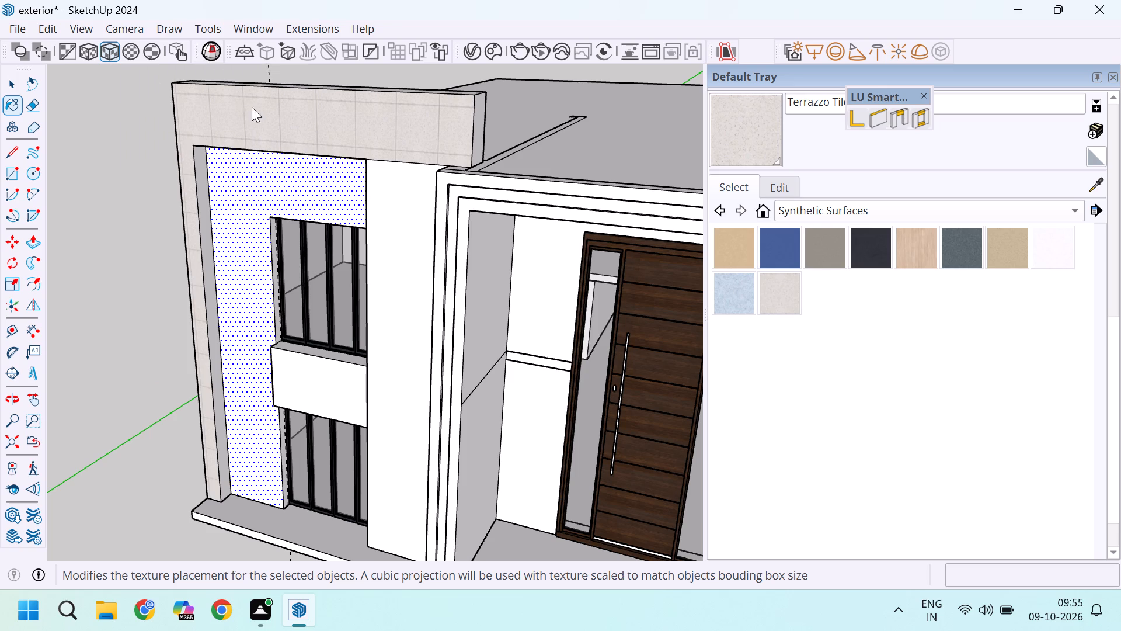
{"action": "left_click", "coordinate": [270, 109]}
Apply Tri-Planar Projection (Fit) to the terrazzo on the outer frame's front face and clear the selection.
{"action": "left_click", "coordinate": [337, 131]}
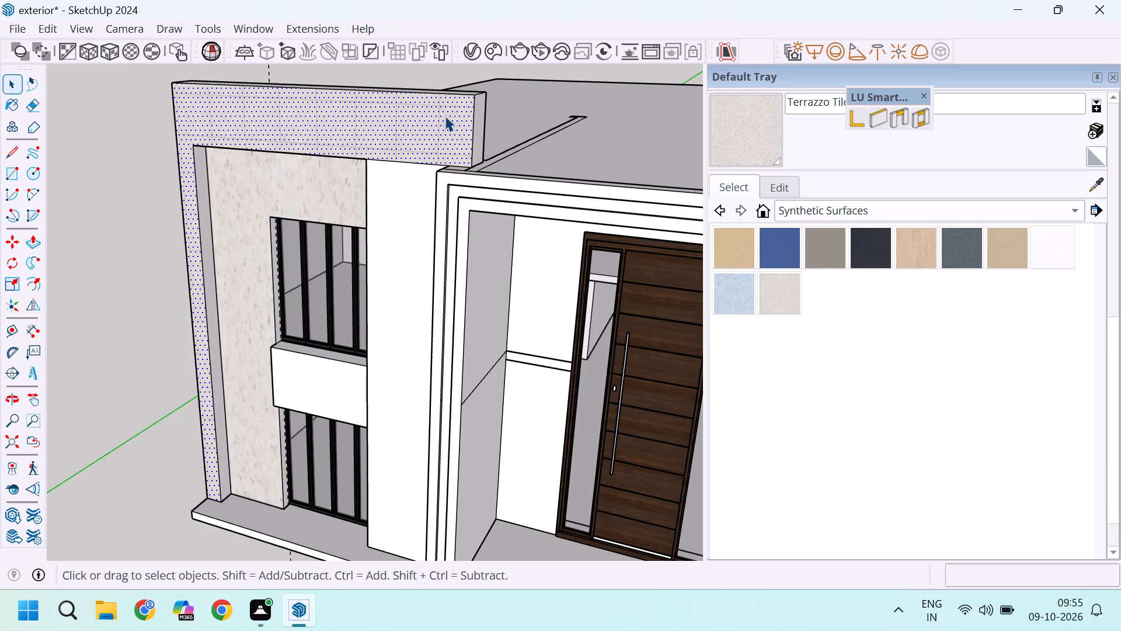
{"action": "left_click", "coordinate": [113, 53]}
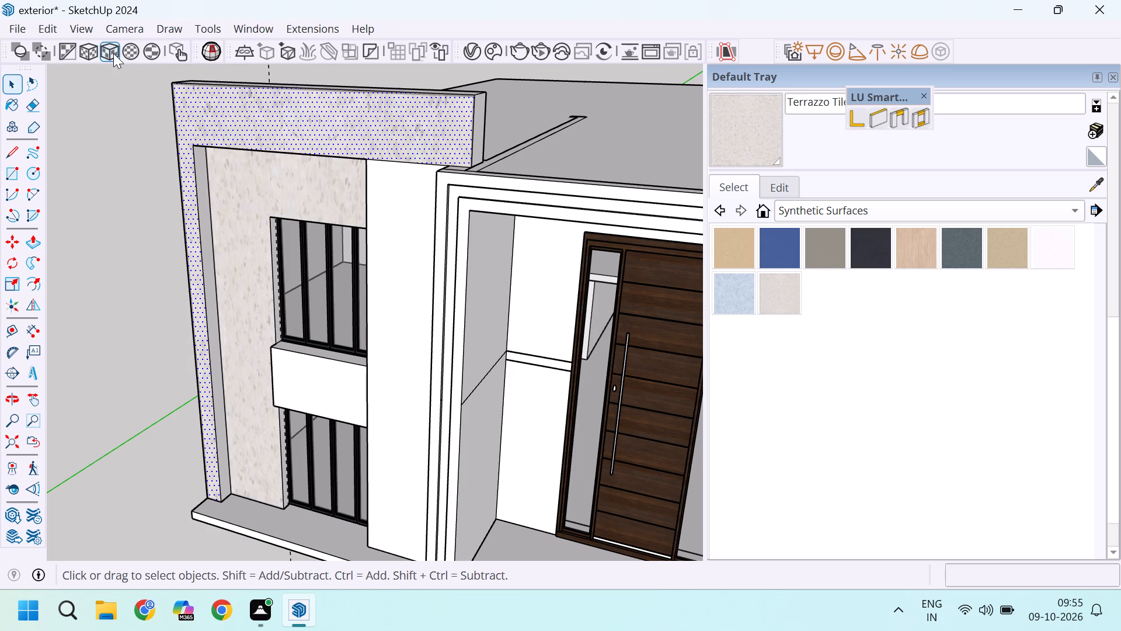
{"action": "key", "text": "space"}
{"action": "left_click", "coordinate": [157, 161]}
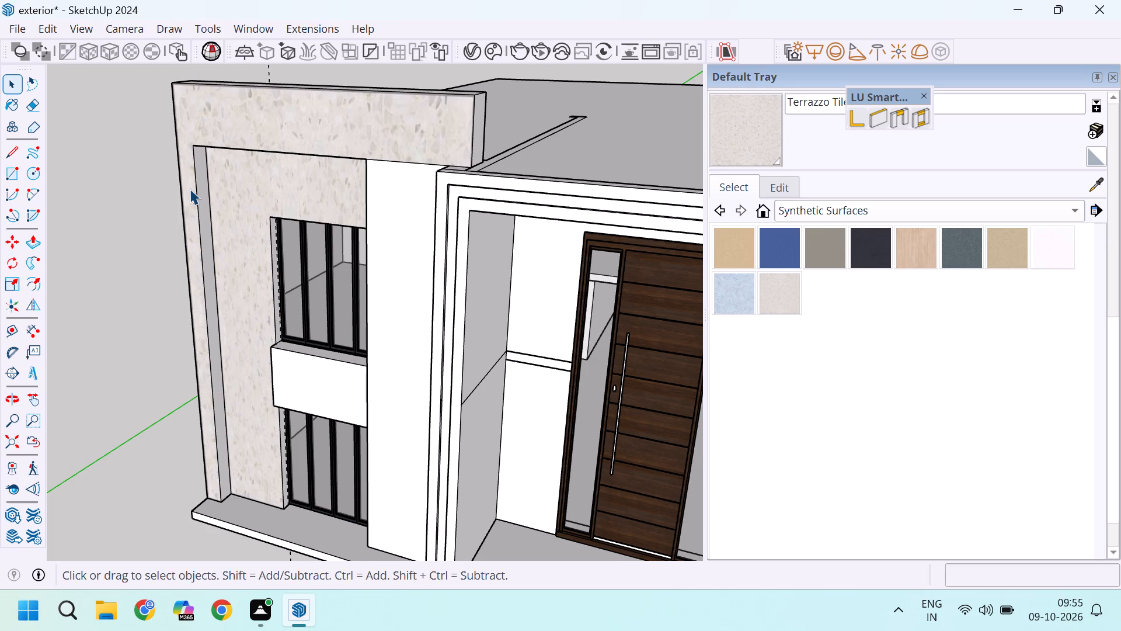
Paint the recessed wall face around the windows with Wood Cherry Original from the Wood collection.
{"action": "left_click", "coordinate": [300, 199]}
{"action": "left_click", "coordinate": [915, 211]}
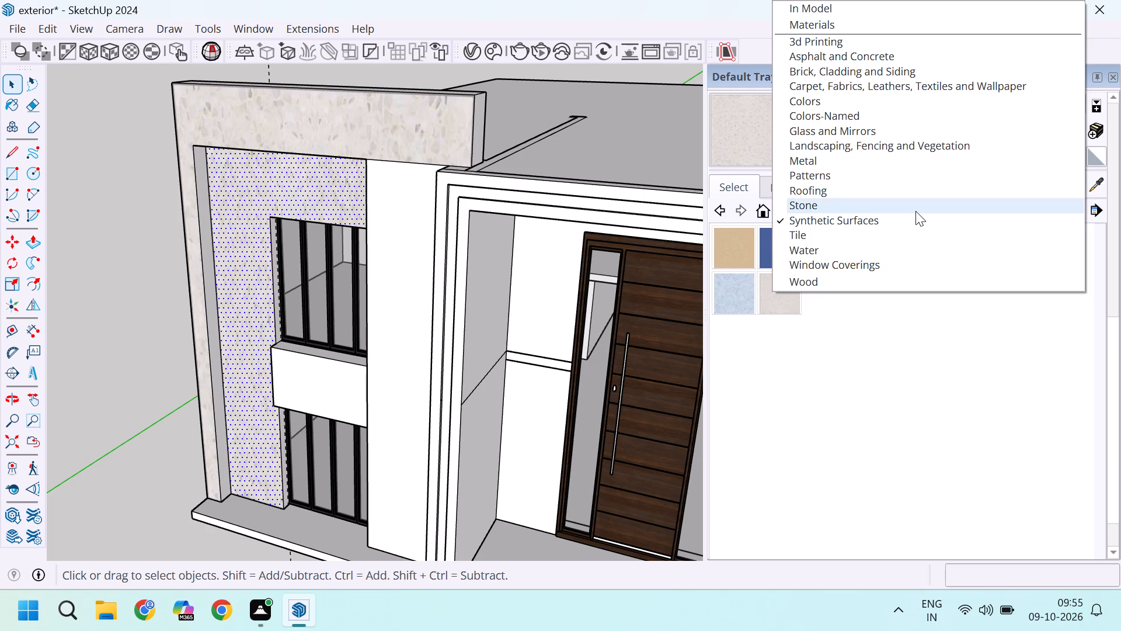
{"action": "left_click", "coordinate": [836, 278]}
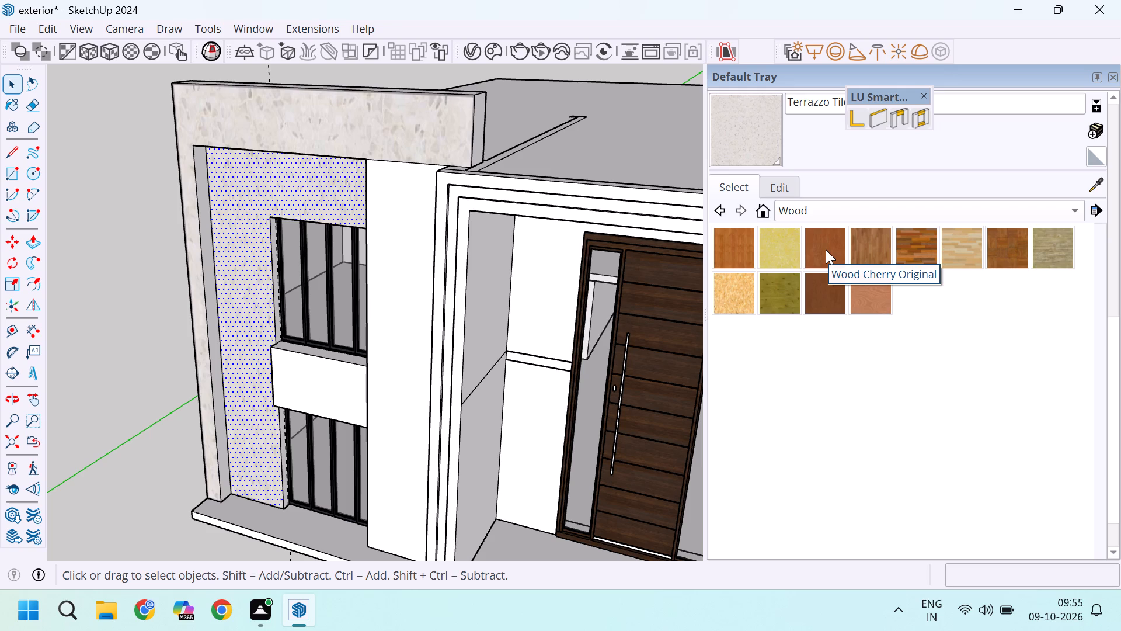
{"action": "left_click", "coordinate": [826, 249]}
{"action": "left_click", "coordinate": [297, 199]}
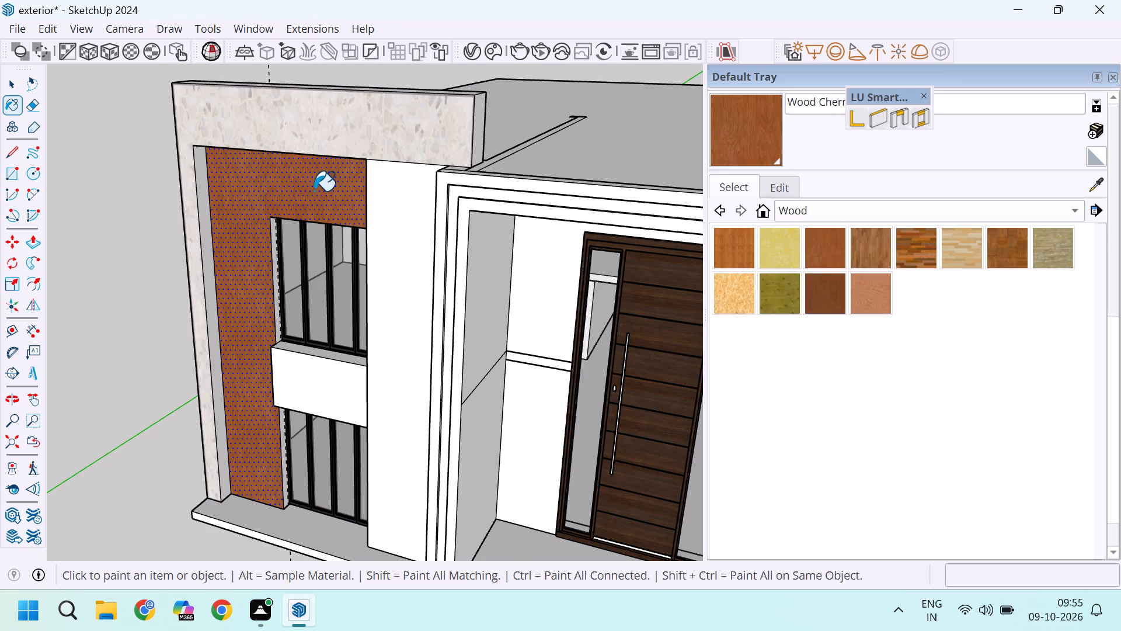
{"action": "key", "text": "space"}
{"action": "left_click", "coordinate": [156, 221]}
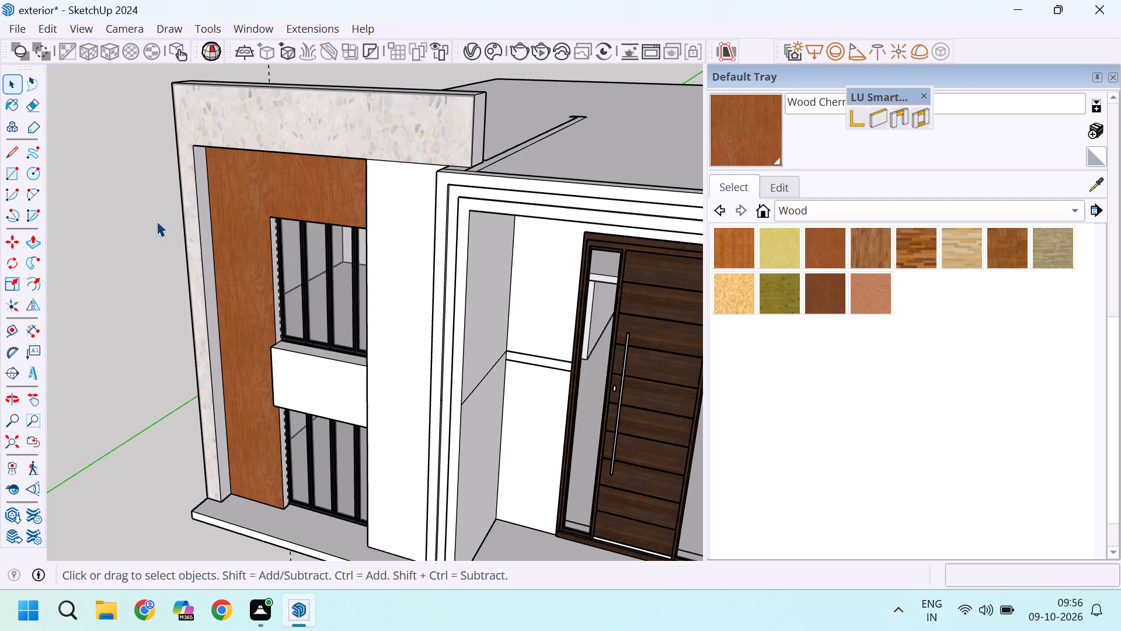
Paint the recessed wall around the windows with the Wood Veneer material and inspect the grain up close.
{"action": "left_click", "coordinate": [875, 292]}
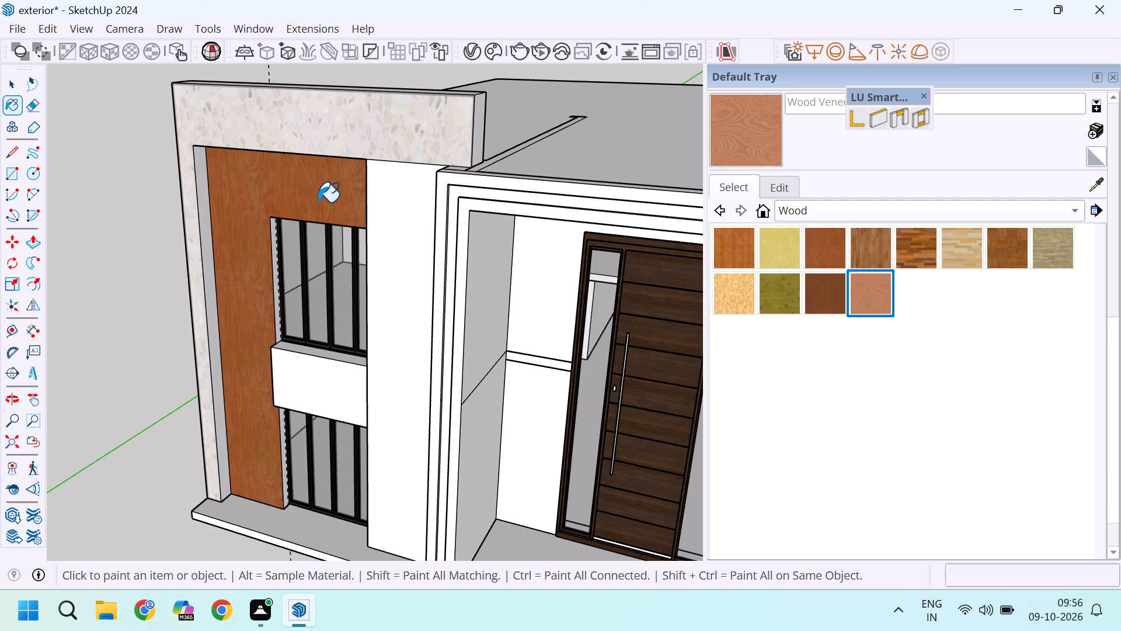
{"action": "left_click", "coordinate": [318, 202]}
{"action": "scroll", "coordinate": [279, 214], "scroll_direction": "up", "scroll_amount": 8}
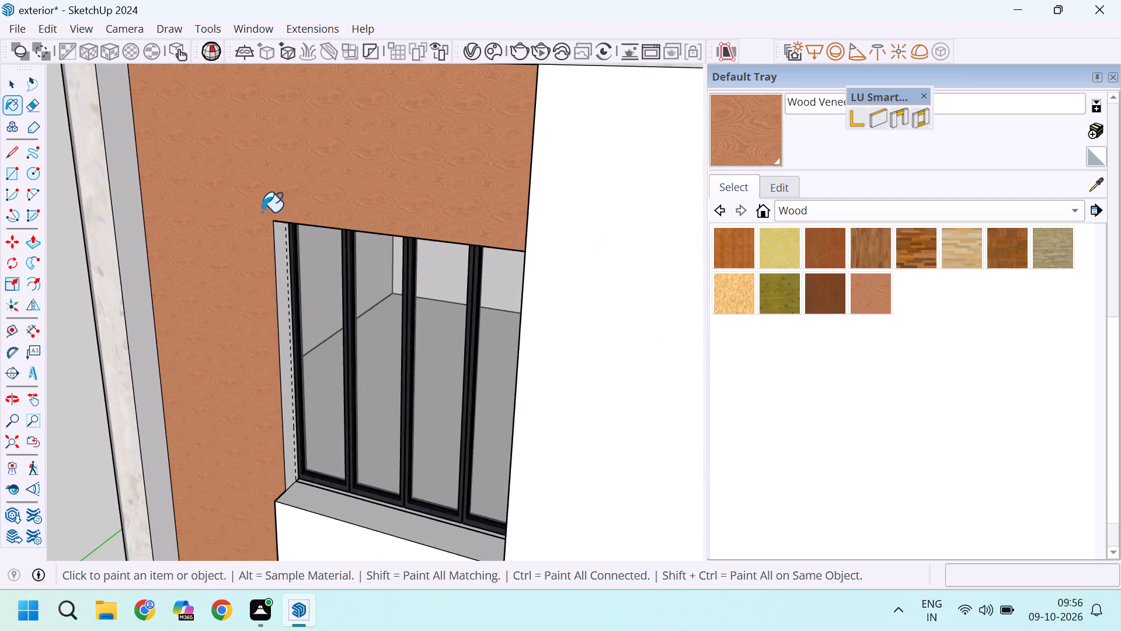
{"action": "scroll", "coordinate": [264, 208], "scroll_direction": "up", "scroll_amount": 3}
{"action": "scroll", "coordinate": [291, 188], "scroll_direction": "down", "scroll_amount": 1}
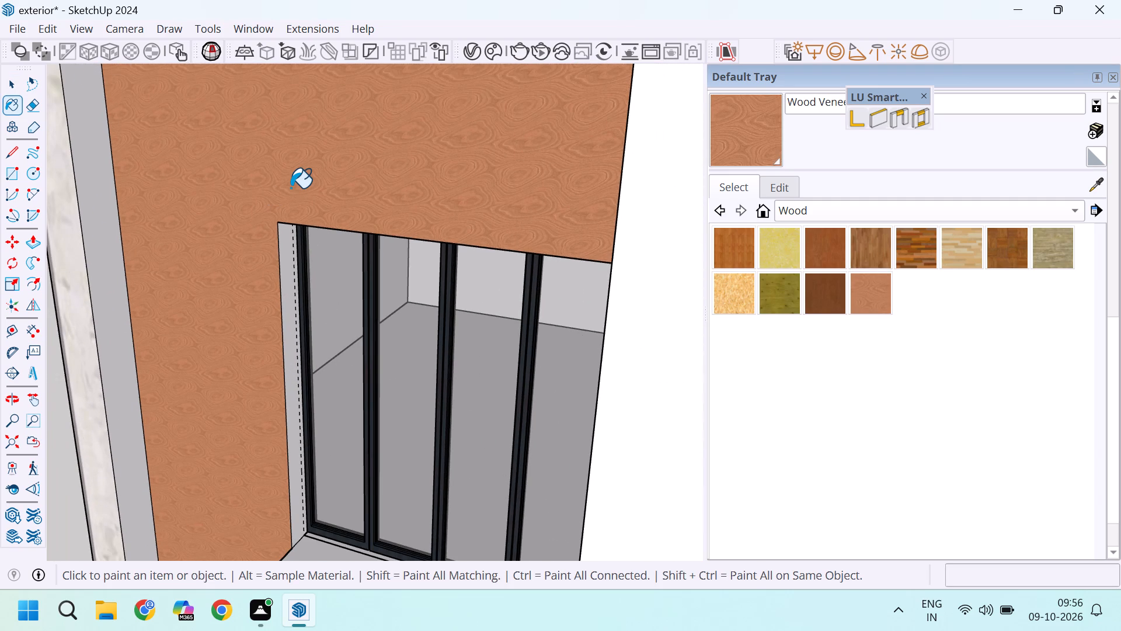
{"action": "scroll", "coordinate": [295, 185], "scroll_direction": "down", "scroll_amount": 7}
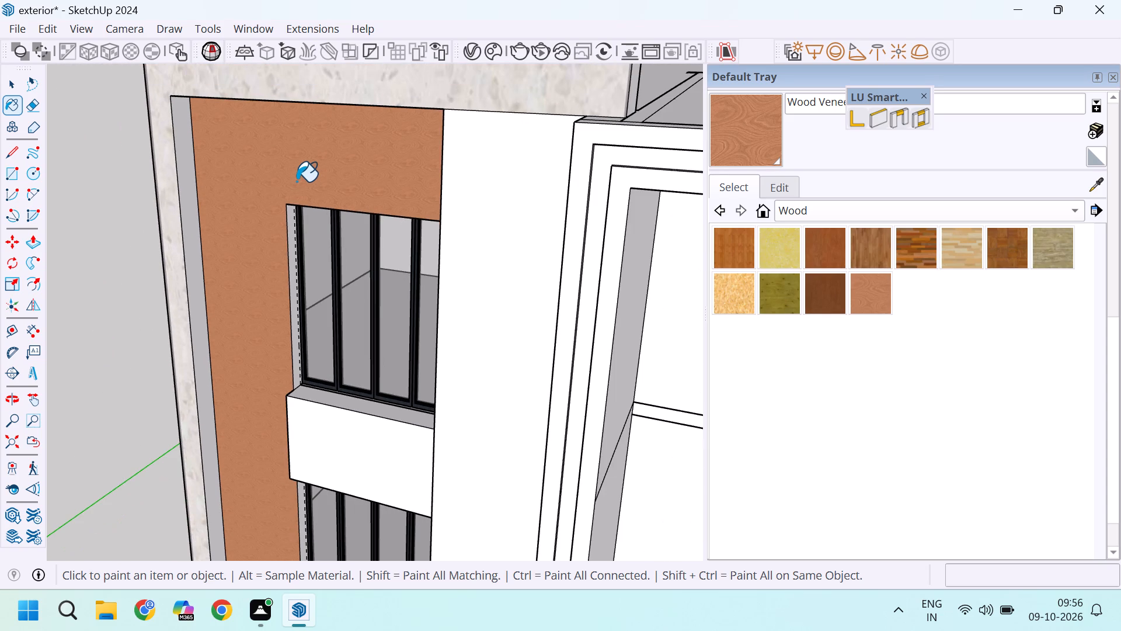
{"action": "scroll", "coordinate": [213, 178], "scroll_direction": "up", "scroll_amount": 3}
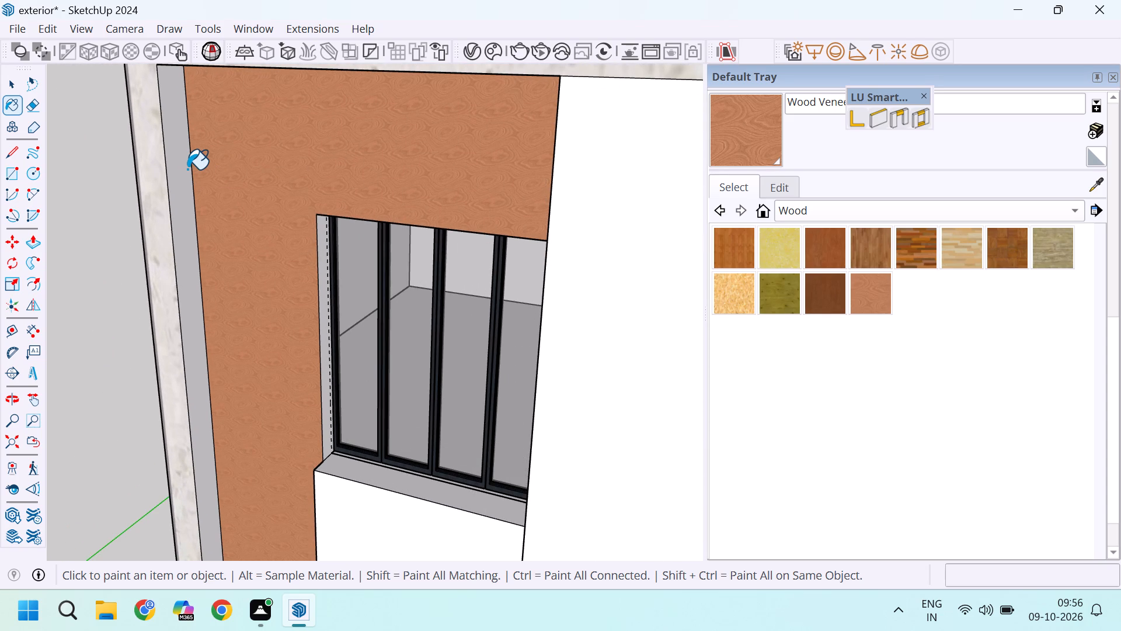
{"action": "scroll", "coordinate": [144, 168], "scroll_direction": "down", "scroll_amount": 9}
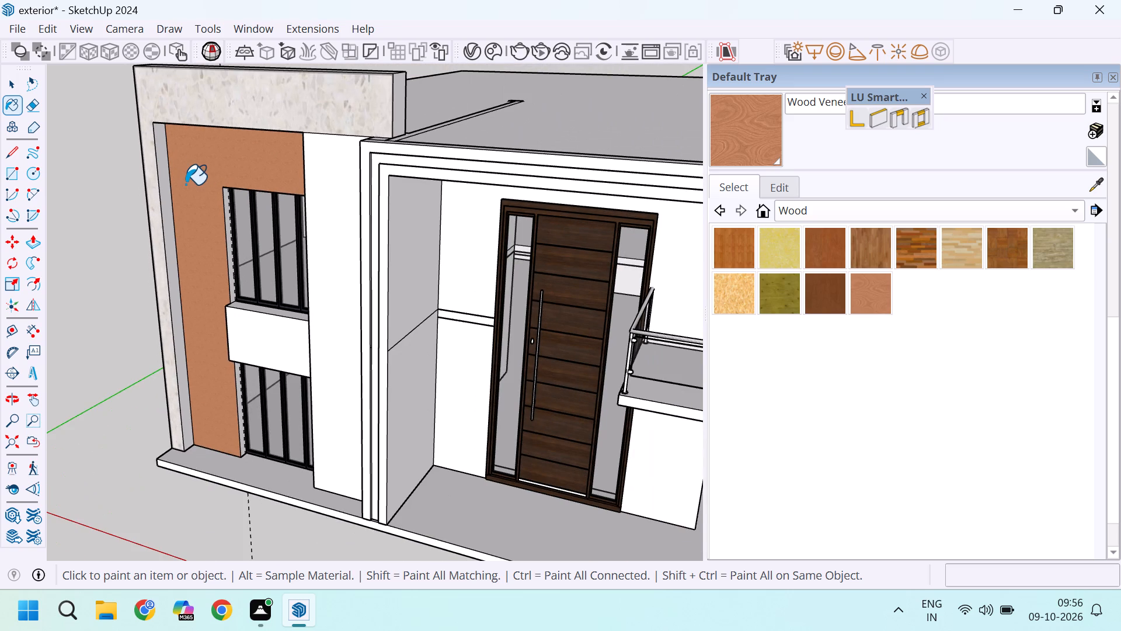
{"action": "scroll", "coordinate": [186, 185], "scroll_direction": "down", "scroll_amount": 5}
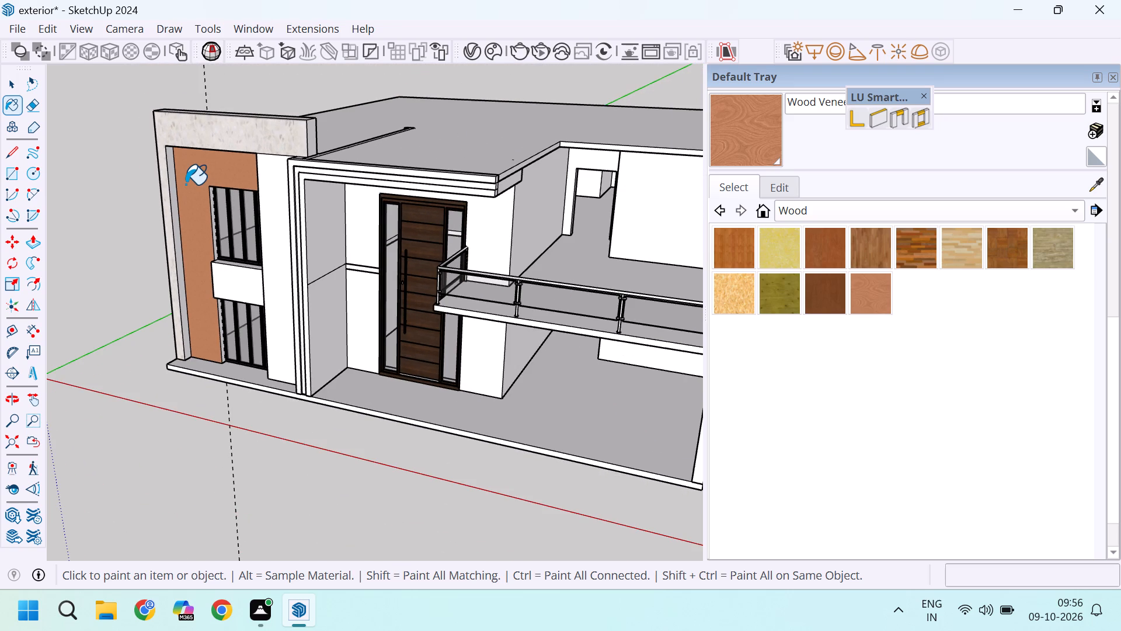
Erase the edge dividing the terrazzo frame's top band from the white pier beside the entrance frame.
{"action": "scroll", "coordinate": [286, 136], "scroll_direction": "up", "scroll_amount": 15}
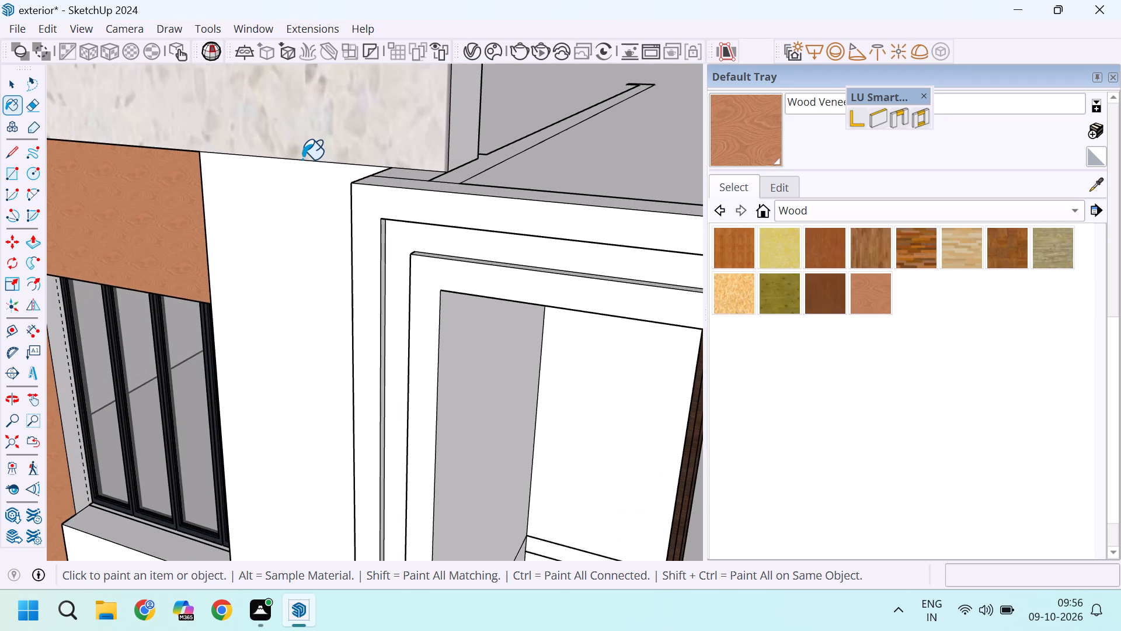
{"action": "key", "text": "e"}
{"action": "left_click", "coordinate": [302, 160]}
{"action": "scroll", "coordinate": [312, 156], "scroll_direction": "down", "scroll_amount": 7}
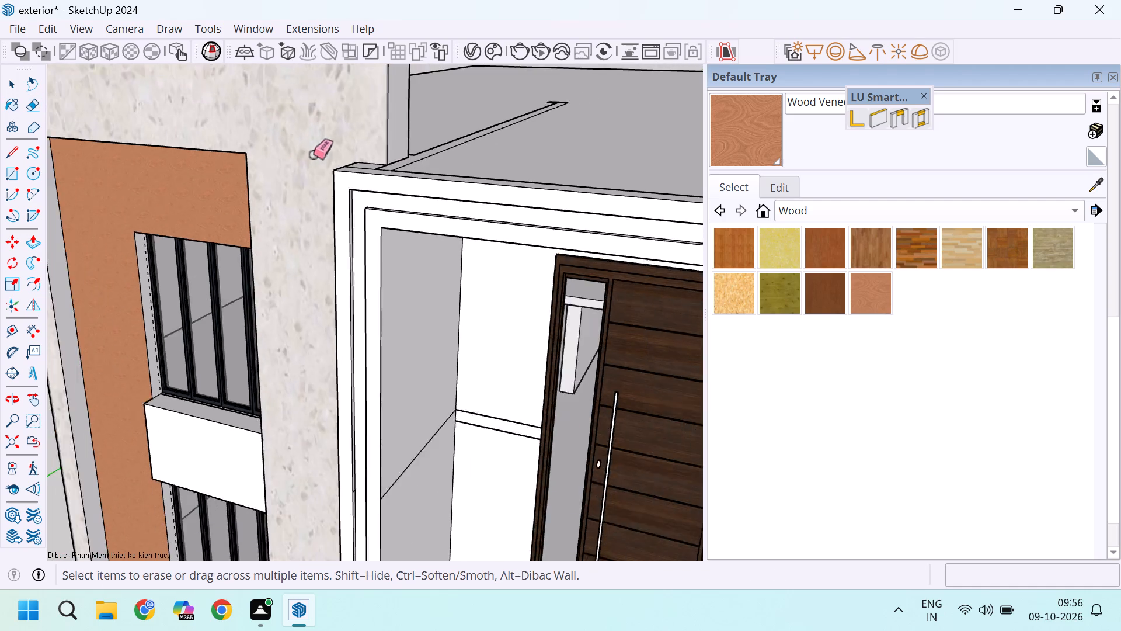
{"action": "scroll", "coordinate": [314, 155], "scroll_direction": "down", "scroll_amount": 7}
{"action": "key", "text": "space"}
Sample the terrazzo from the frame's front face, paint the frame's inner side beside the wood wall, and clear the selection.
{"action": "middle_click_drag", "start_coordinate": [271, 208], "coordinate": [323, 214]}
{"action": "scroll", "coordinate": [218, 187], "scroll_direction": "up", "scroll_amount": 2}
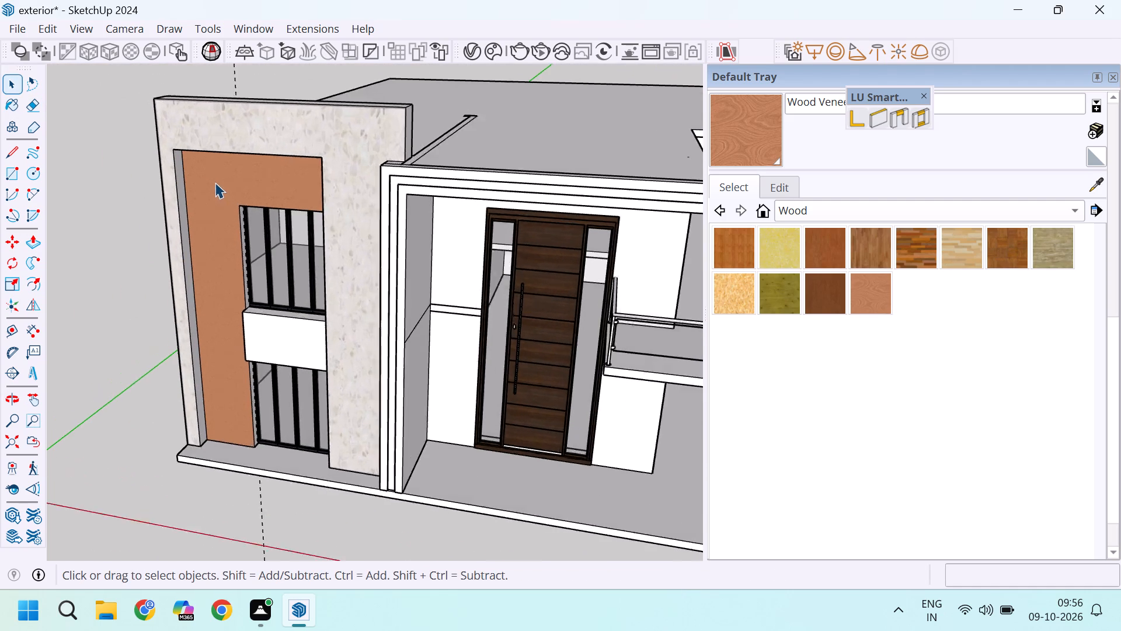
{"action": "scroll", "coordinate": [215, 182], "scroll_direction": "up", "scroll_amount": 2}
{"action": "left_click", "coordinate": [386, 107]}
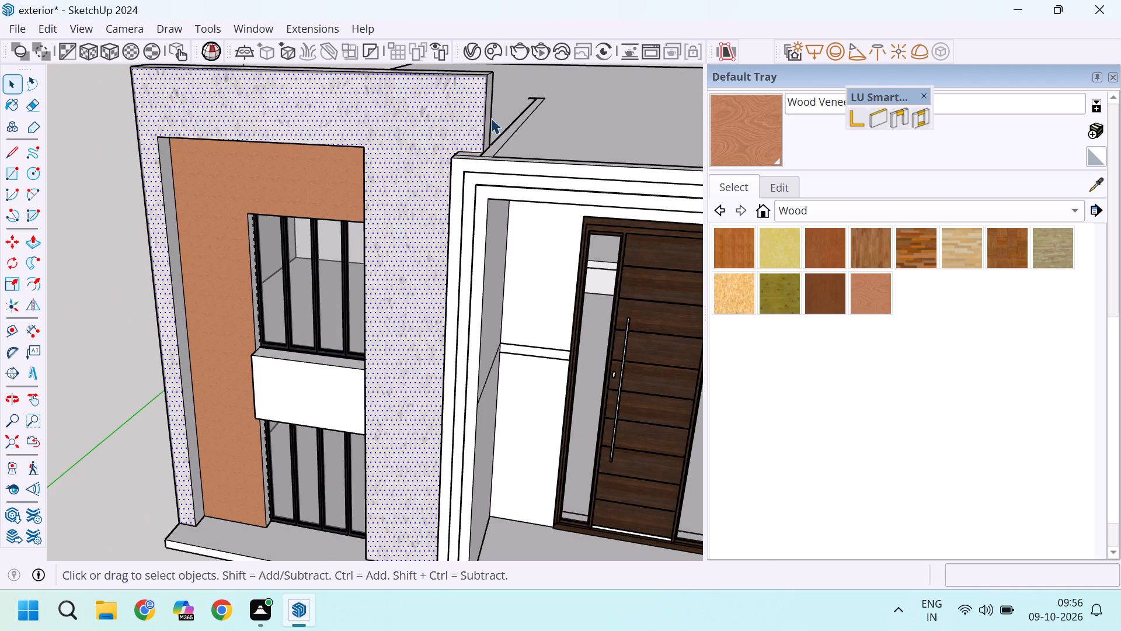
{"action": "left_click", "coordinate": [1095, 183]}
{"action": "left_click", "coordinate": [423, 117]}
{"action": "scroll", "coordinate": [137, 162], "scroll_direction": "up", "scroll_amount": 5}
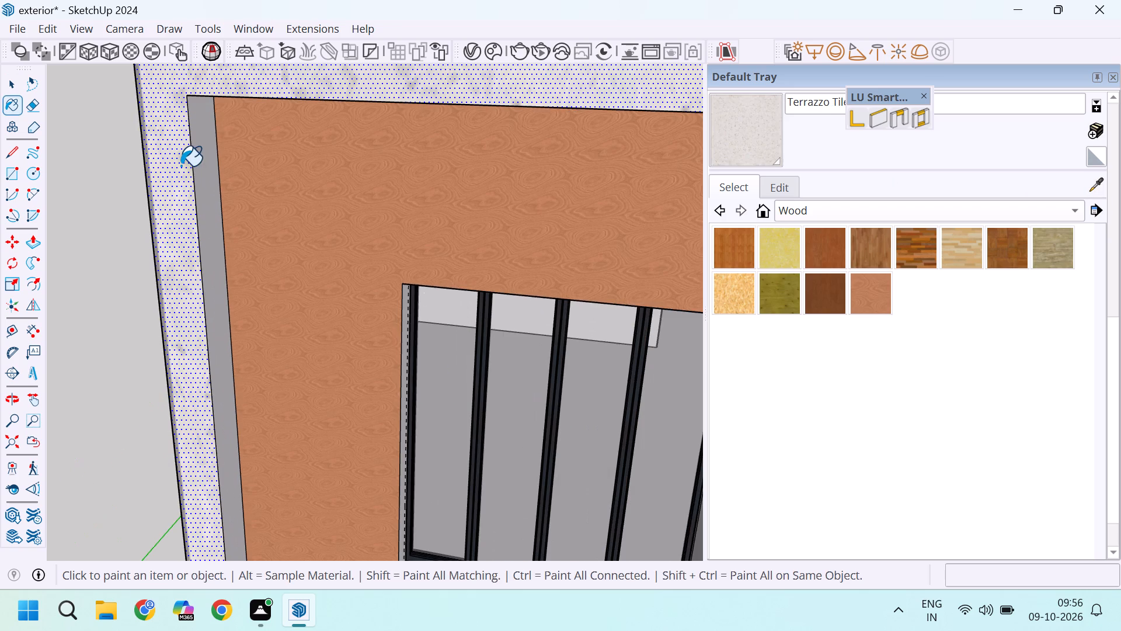
{"action": "left_click", "coordinate": [199, 155]}
{"action": "scroll", "coordinate": [197, 147], "scroll_direction": "down", "scroll_amount": 11}
{"action": "middle_click_drag", "start_coordinate": [255, 242], "coordinate": [419, 243]}
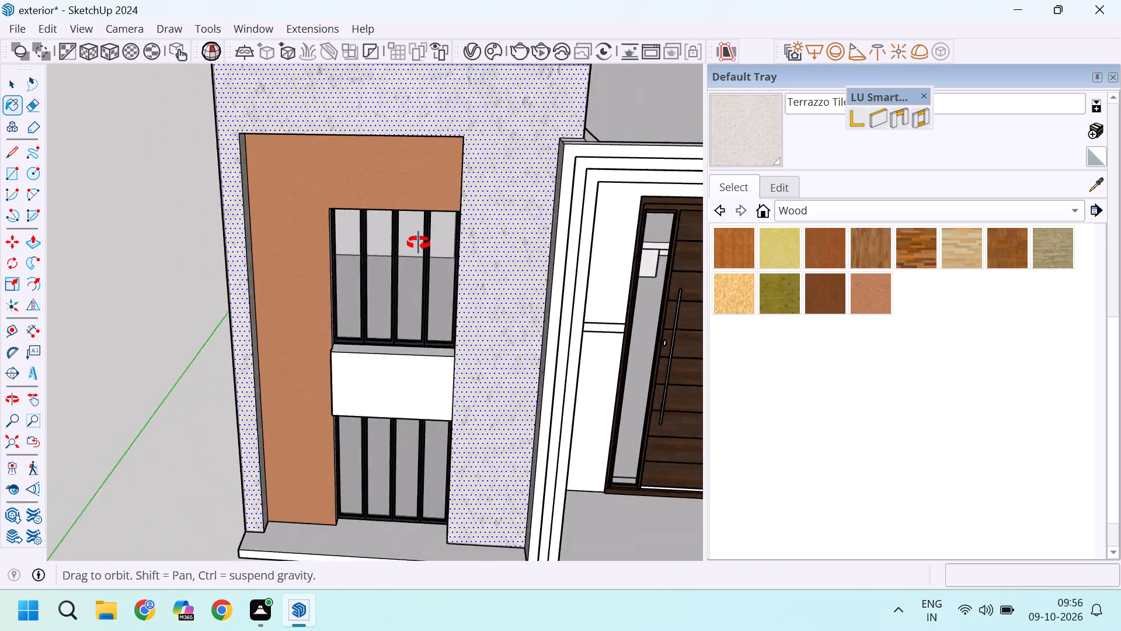
{"action": "middle_click_drag", "start_coordinate": [419, 243], "coordinate": [615, 216]}
{"action": "scroll", "coordinate": [615, 214], "scroll_direction": "up", "scroll_amount": 5}
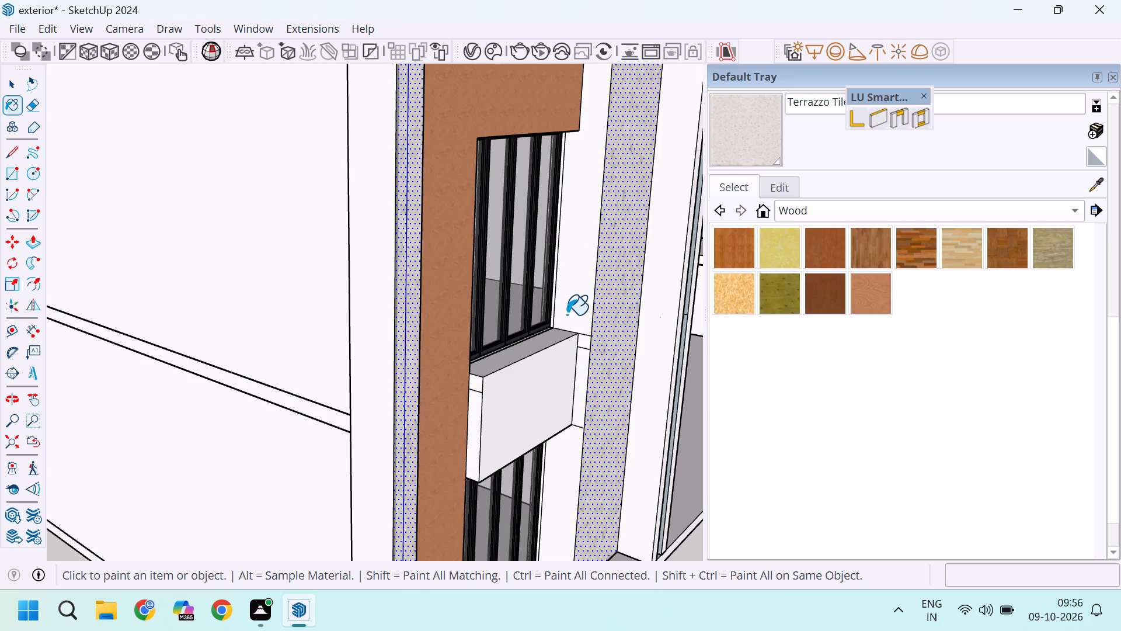
{"action": "key", "text": "space"}
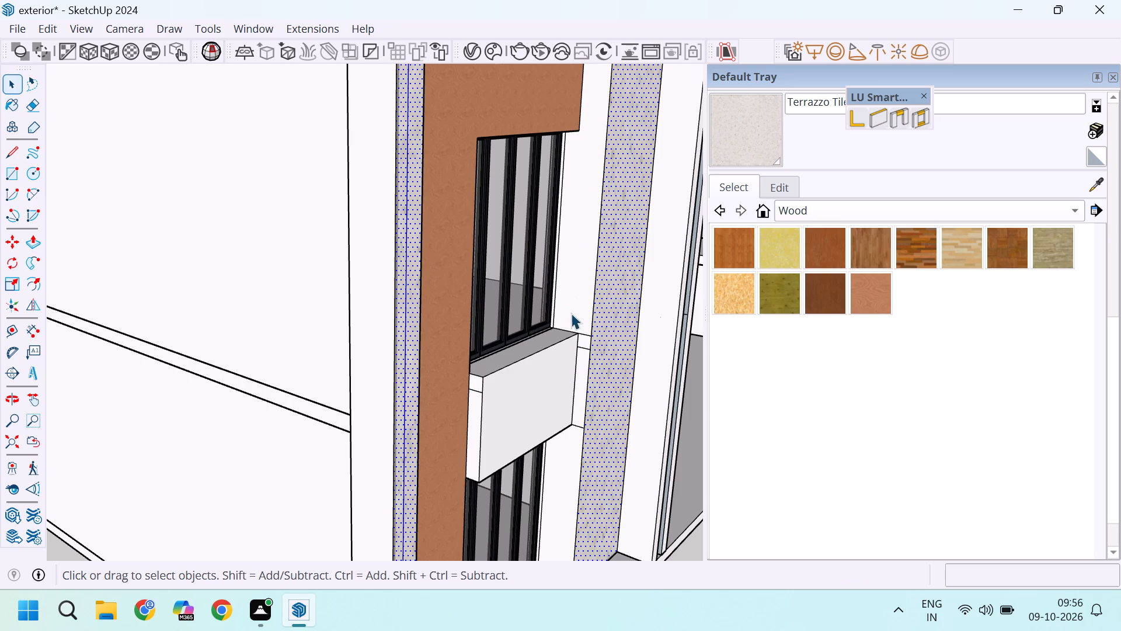
{"action": "scroll", "coordinate": [701, 352], "scroll_direction": "down", "scroll_amount": 8}
{"action": "left_click", "coordinate": [218, 445]}
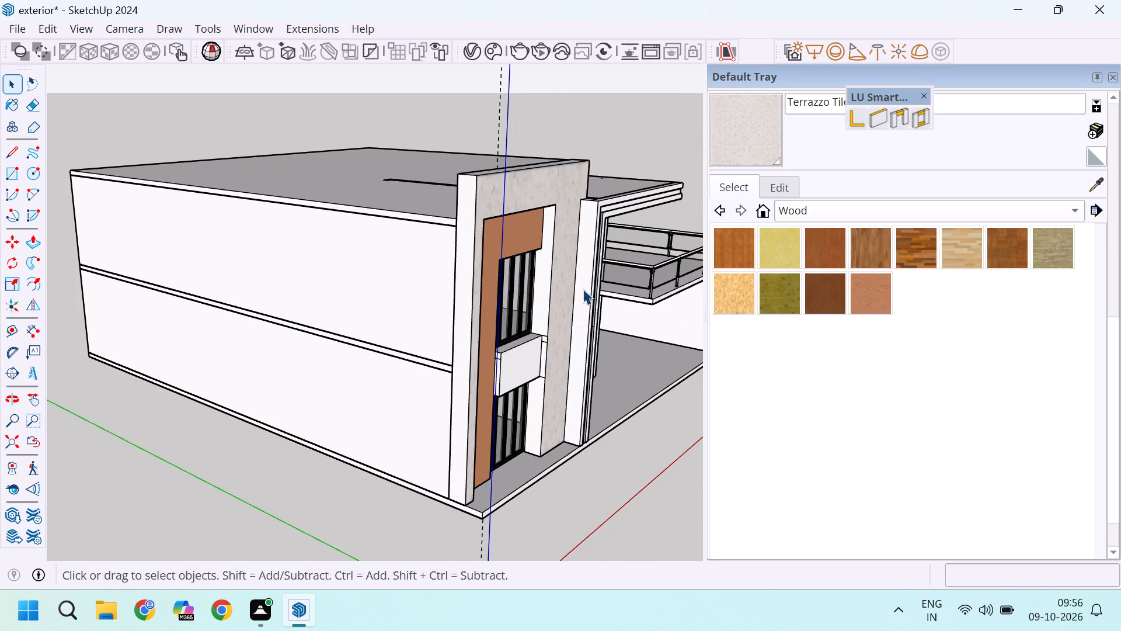
Paint the front, top and underside of the projecting panel between the windows with the dark grey-green Formica from Synthetic Surfaces.
{"action": "middle_click_drag", "start_coordinate": [556, 271], "coordinate": [267, 289]}
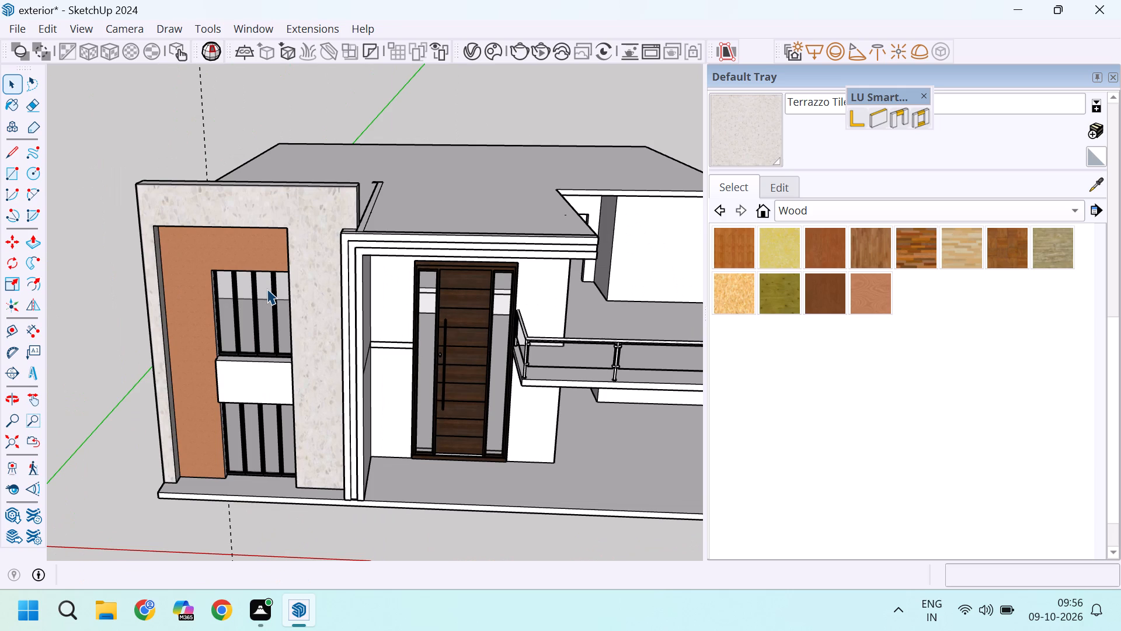
{"action": "left_click", "coordinate": [915, 203]}
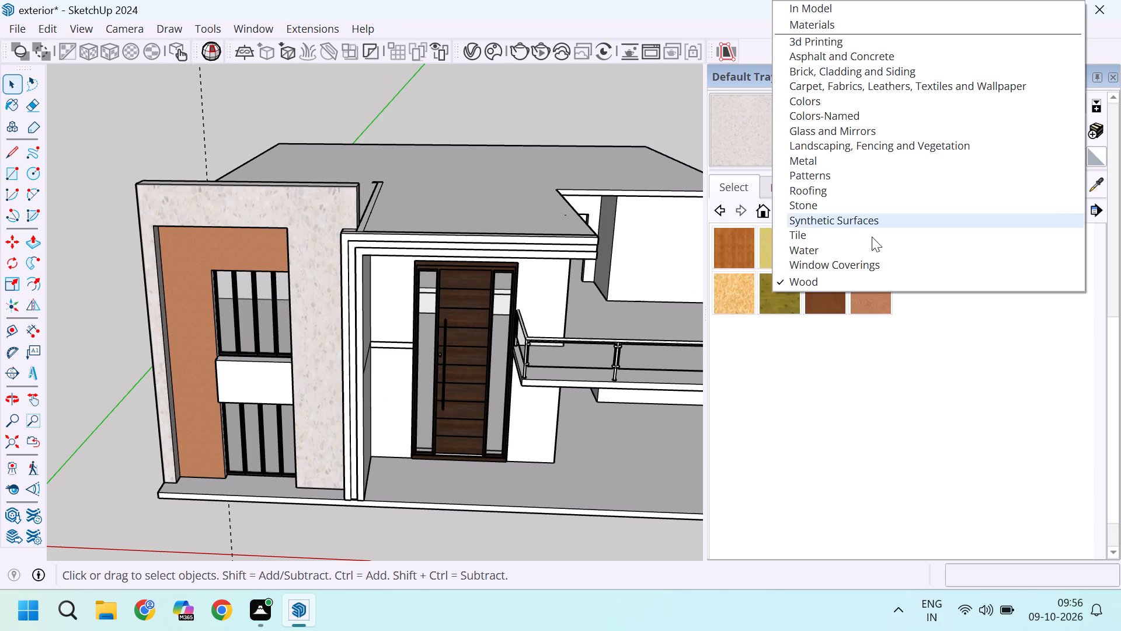
{"action": "left_click", "coordinate": [859, 220]}
{"action": "left_click", "coordinate": [972, 245]}
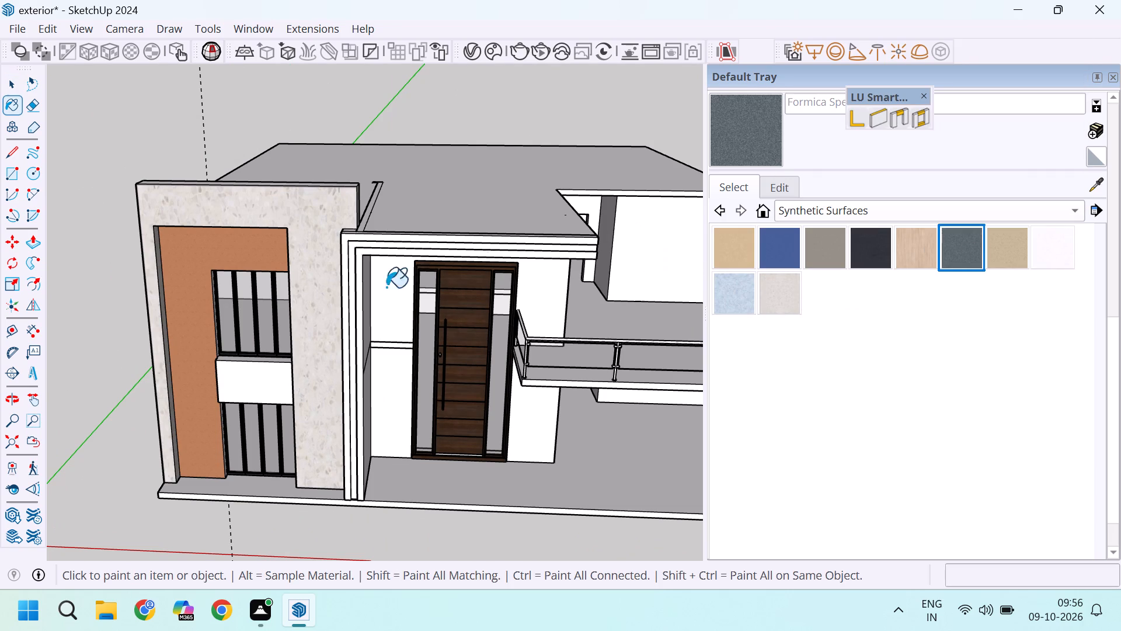
{"action": "scroll", "coordinate": [207, 370], "scroll_direction": "up", "scroll_amount": 4}
{"action": "left_click", "coordinate": [276, 393]}
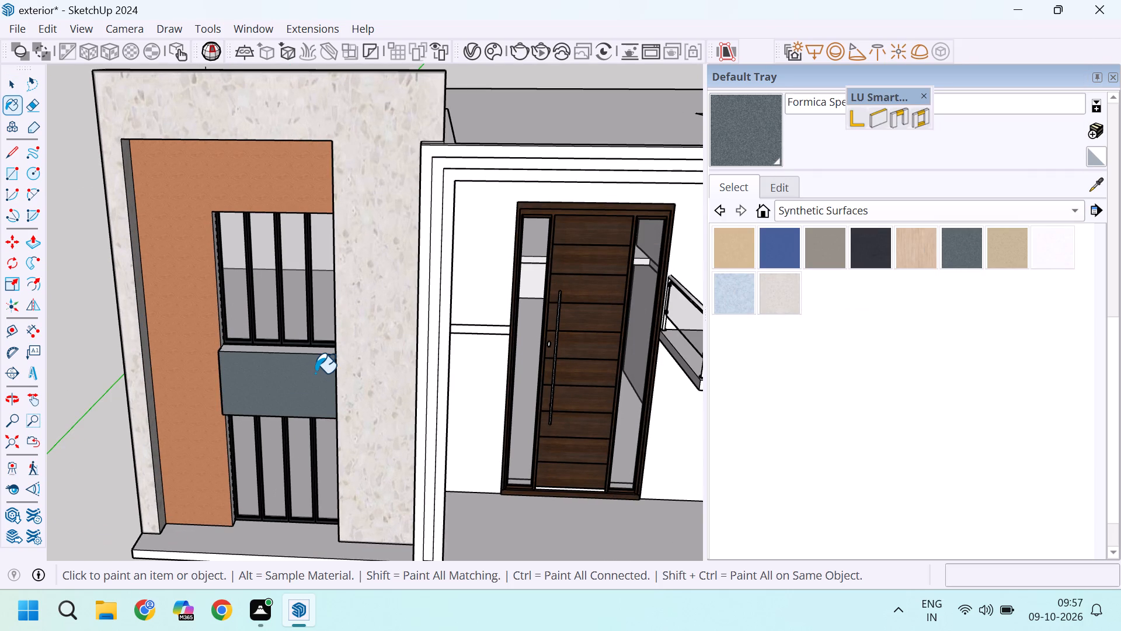
{"action": "scroll", "coordinate": [274, 358], "scroll_direction": "up", "scroll_amount": 5}
{"action": "left_click", "coordinate": [278, 342]}
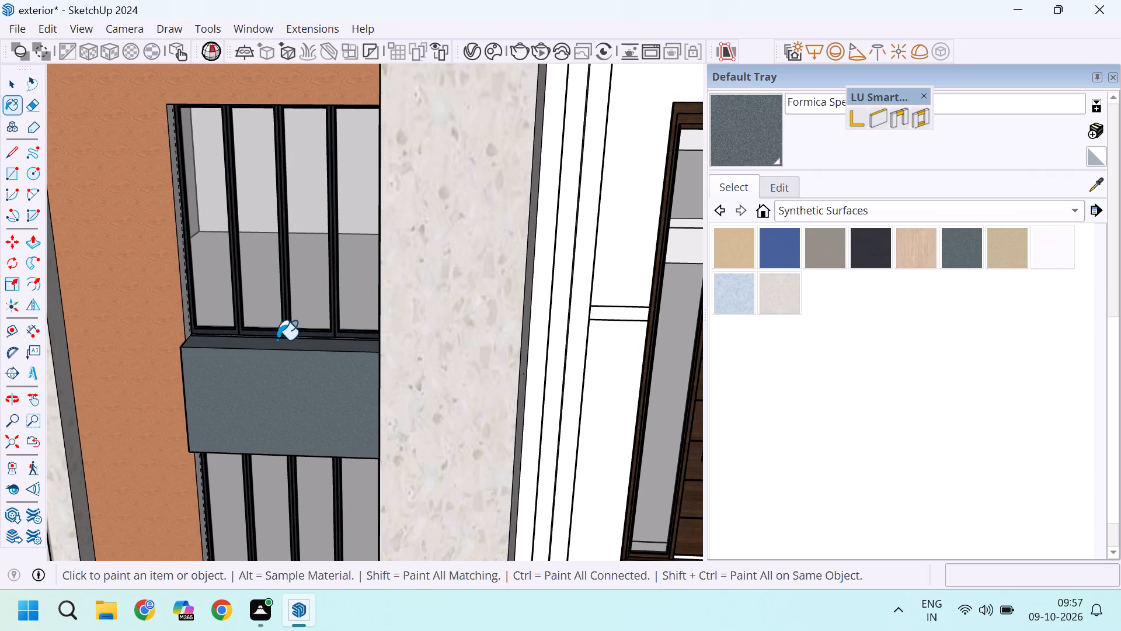
{"action": "scroll", "coordinate": [277, 340], "scroll_direction": "down", "scroll_amount": 5}
{"action": "middle_click_drag", "start_coordinate": [275, 415], "coordinate": [361, 194]}
{"action": "scroll", "coordinate": [360, 197], "scroll_direction": "up", "scroll_amount": 3}
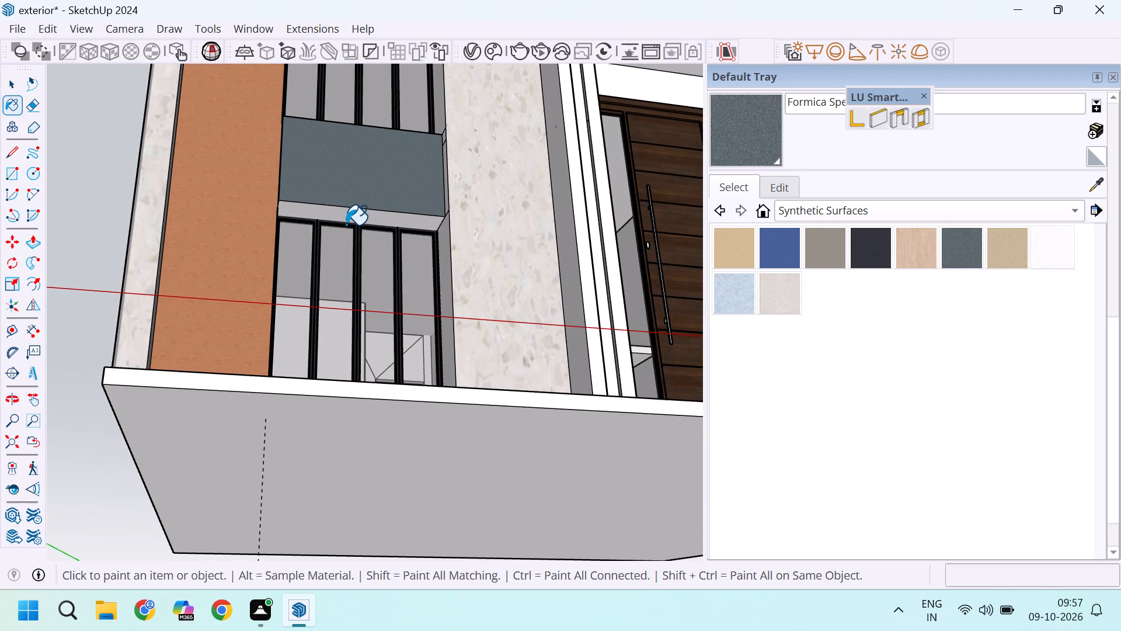
{"action": "left_click", "coordinate": [347, 220]}
{"action": "scroll", "coordinate": [388, 223], "scroll_direction": "down", "scroll_amount": 8}
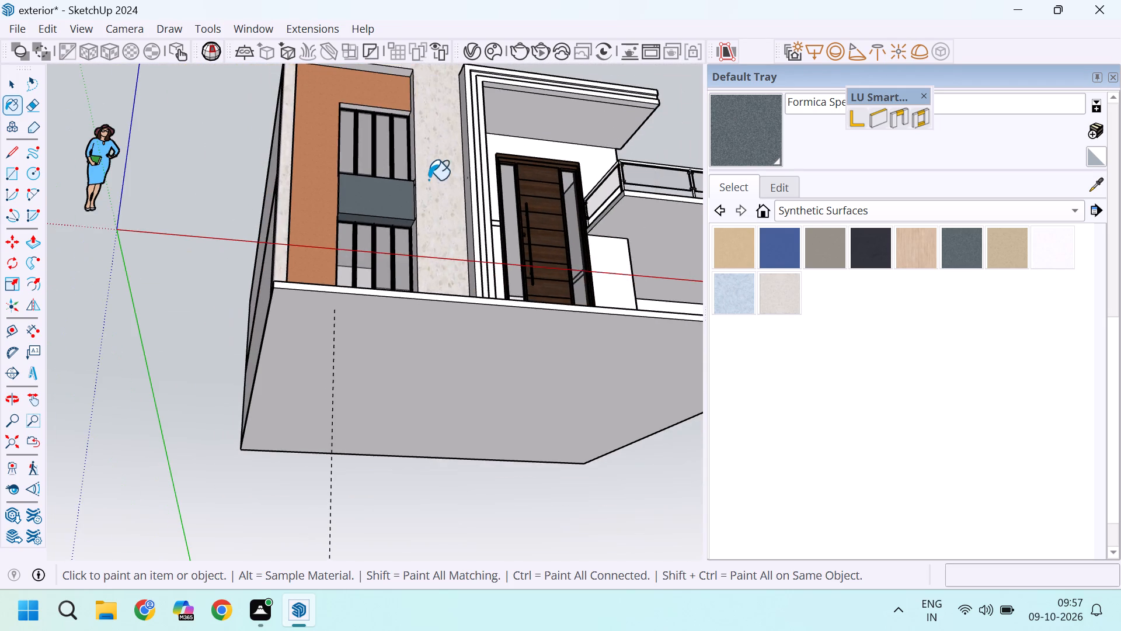
Sample the wood veneer from the recessed wall and paint the underside of the upper window opening with it.
{"action": "middle_click_drag", "start_coordinate": [429, 180], "coordinate": [450, 273]}
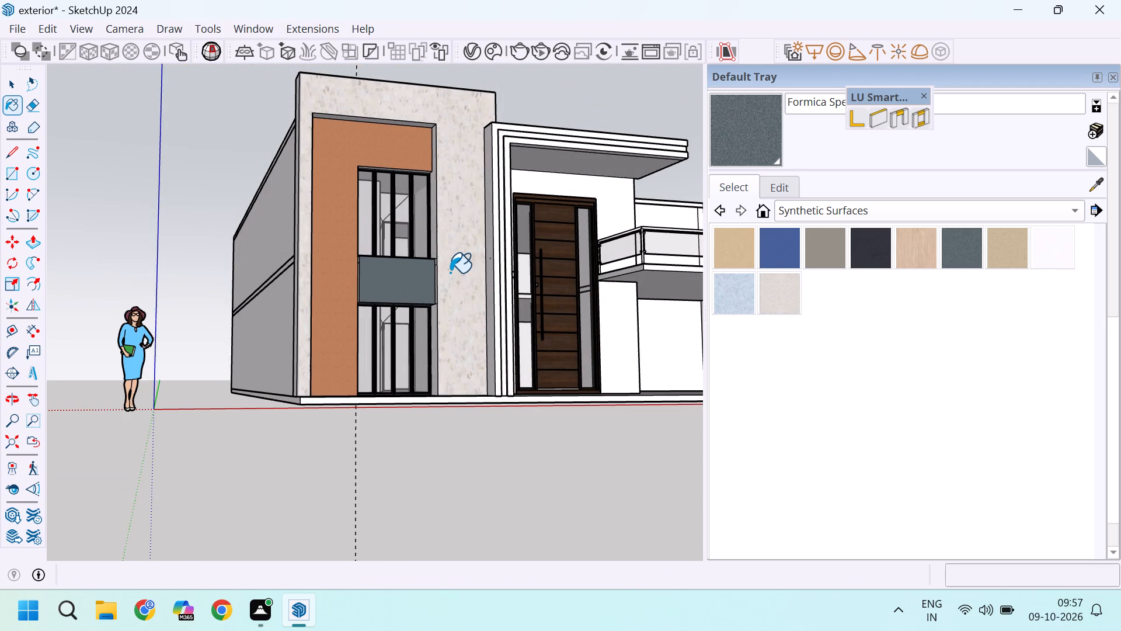
{"action": "left_click", "coordinate": [1102, 180]}
{"action": "scroll", "coordinate": [448, 143], "scroll_direction": "up", "scroll_amount": 8}
{"action": "left_click", "coordinate": [384, 147]}
{"action": "scroll", "coordinate": [300, 227], "scroll_direction": "up", "scroll_amount": 3}
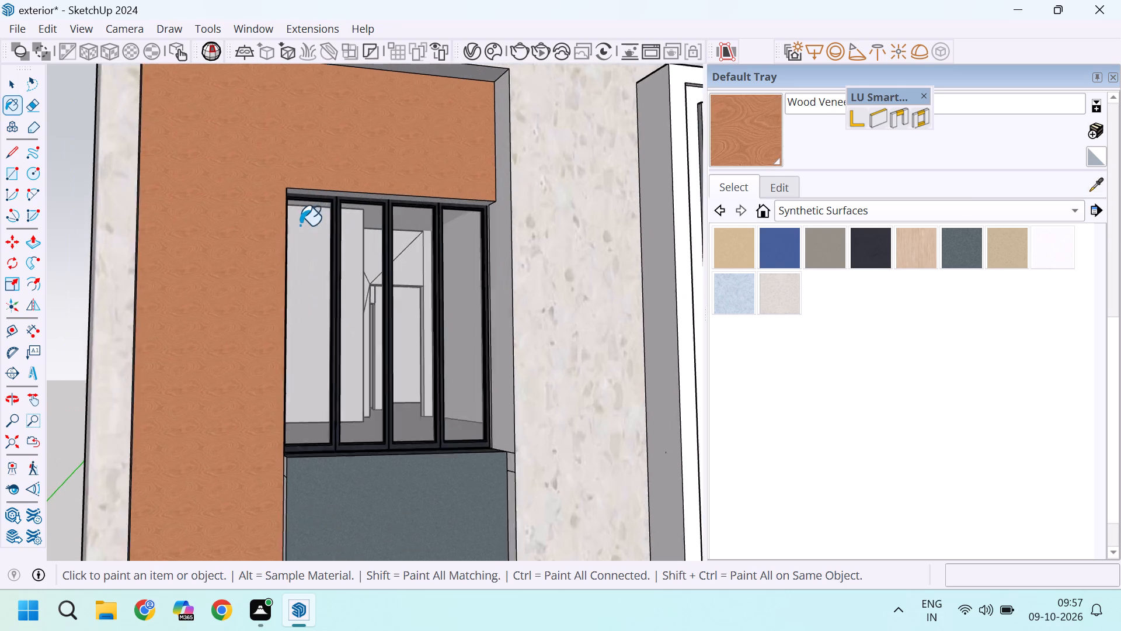
{"action": "scroll", "coordinate": [300, 226], "scroll_direction": "up", "scroll_amount": 2}
{"action": "middle_click_drag", "start_coordinate": [312, 199], "coordinate": [333, 121]}
{"action": "scroll", "coordinate": [333, 121], "scroll_direction": "up", "scroll_amount": 4}
{"action": "left_click", "coordinate": [333, 126]}
{"action": "scroll", "coordinate": [410, 207], "scroll_direction": "down", "scroll_amount": 4}
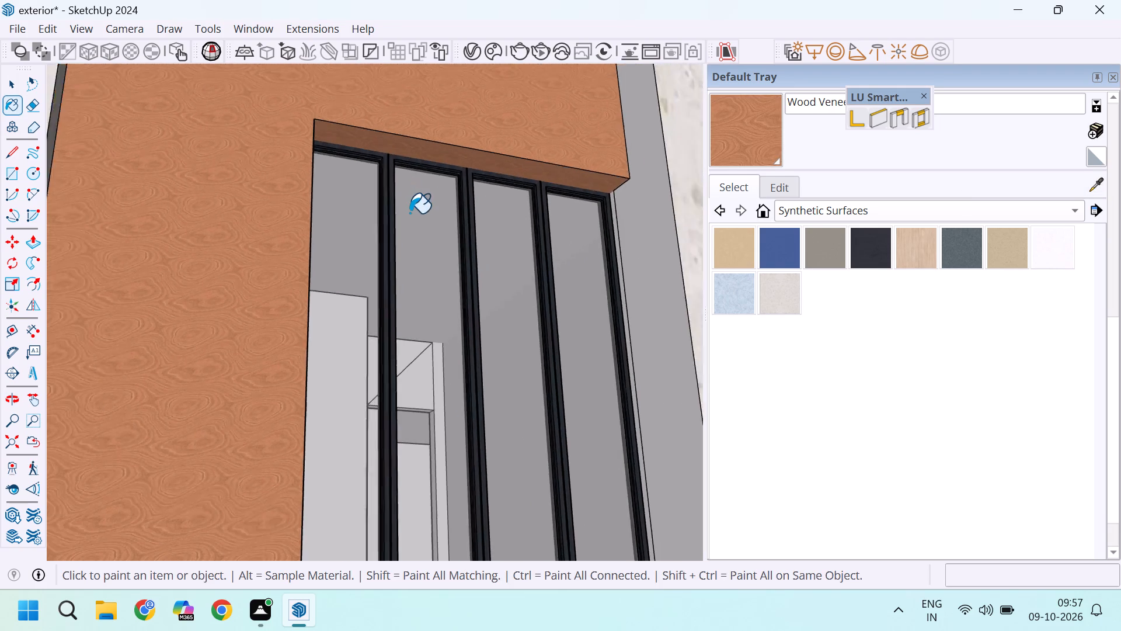
{"action": "scroll", "coordinate": [410, 213], "scroll_direction": "down", "scroll_amount": 6}
Sample the terrazzo from the frame and paint the recess's inner top and side faces, including the pieces beside the projecting panel and lower window.
{"action": "middle_click_drag", "start_coordinate": [412, 172], "coordinate": [391, 213]}
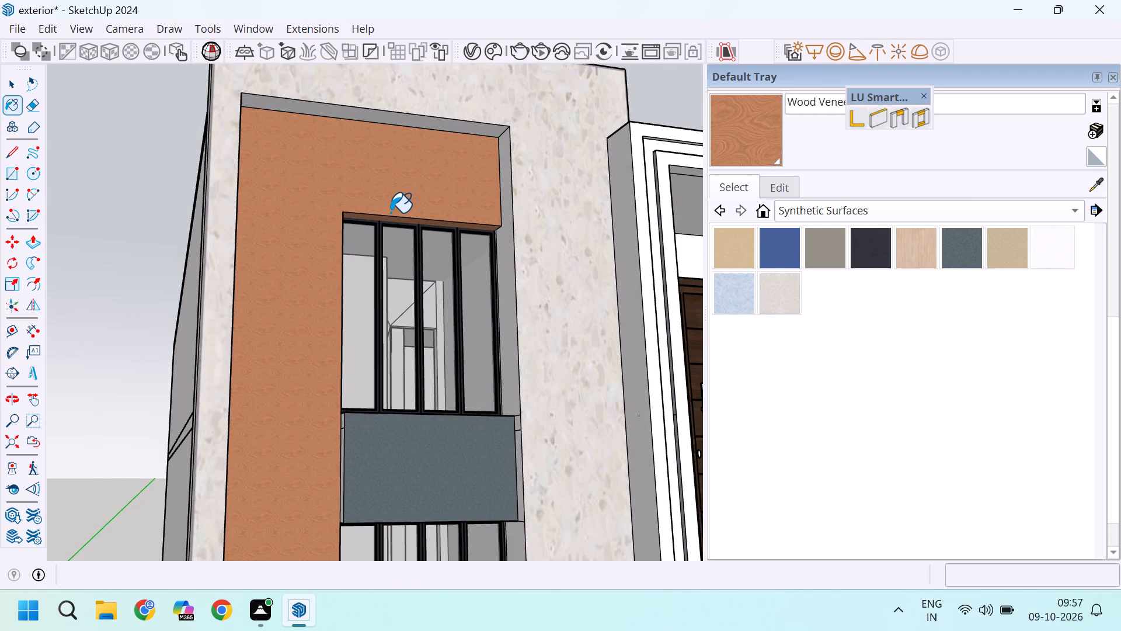
{"action": "left_click", "coordinate": [1097, 186]}
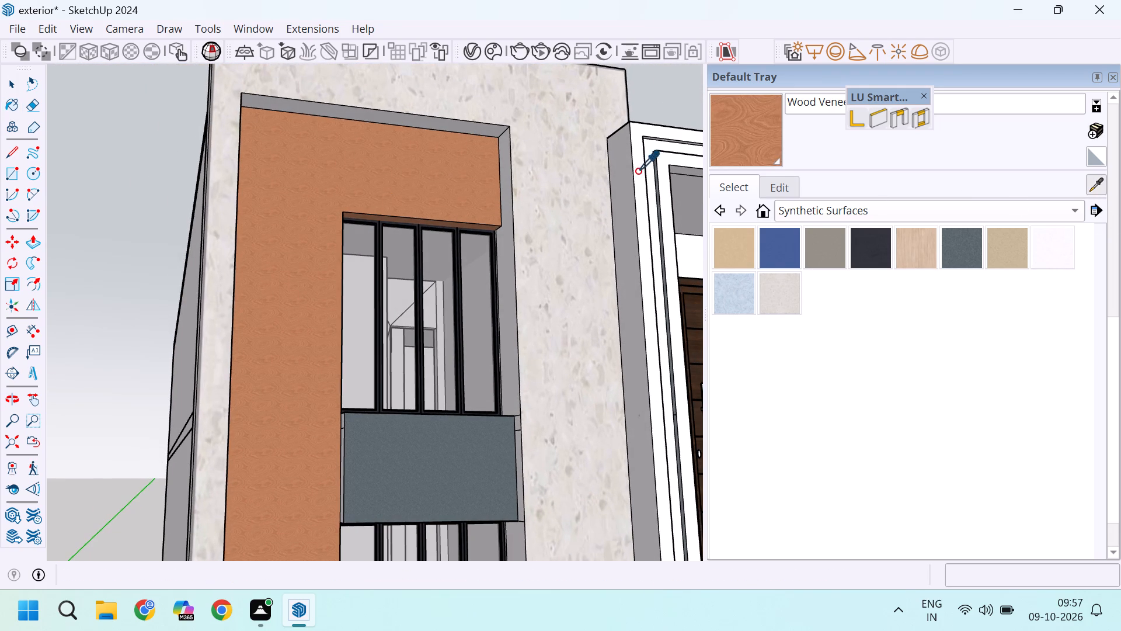
{"action": "left_click", "coordinate": [505, 96]}
{"action": "scroll", "coordinate": [465, 134], "scroll_direction": "up", "scroll_amount": 3}
{"action": "left_click", "coordinate": [465, 127]}
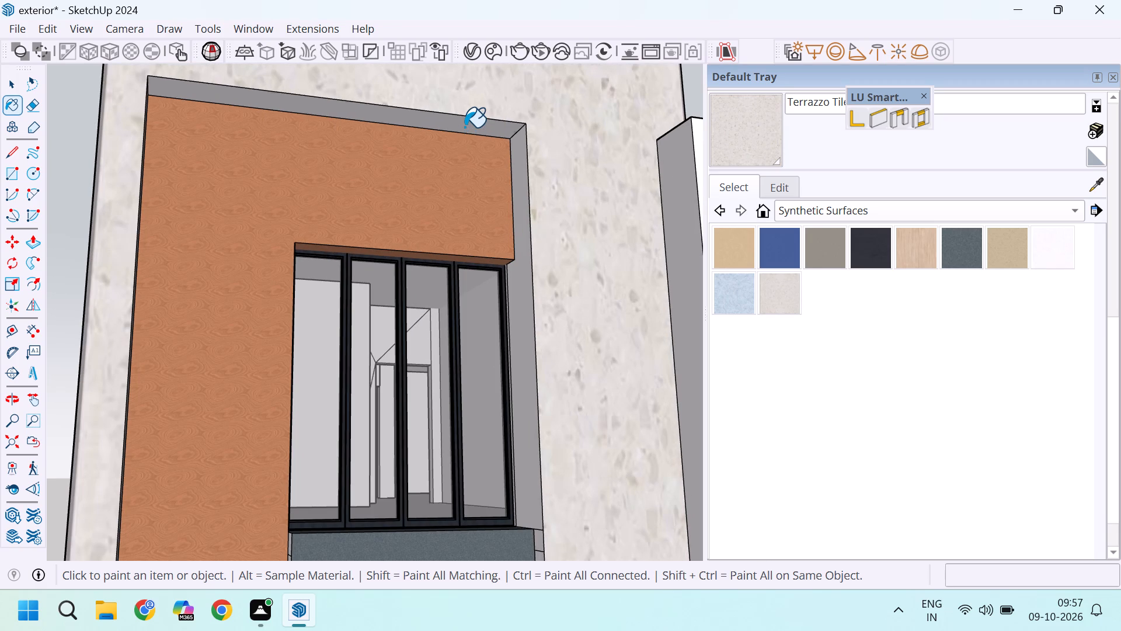
{"action": "left_click", "coordinate": [518, 182]}
{"action": "scroll", "coordinate": [518, 182], "scroll_direction": "down", "scroll_amount": 5}
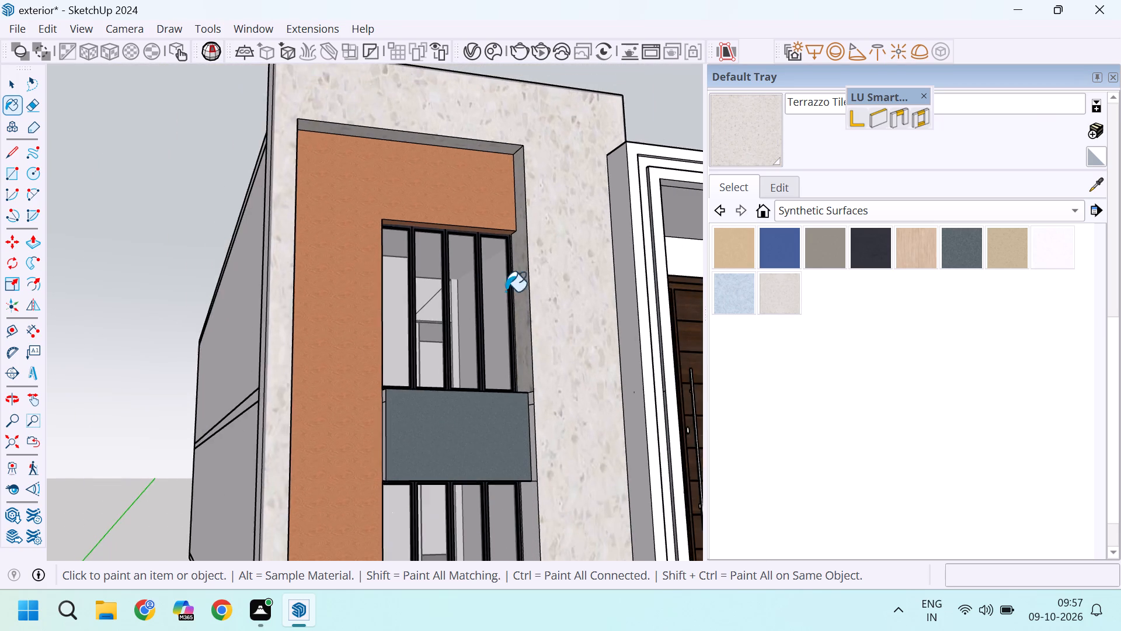
{"action": "scroll", "coordinate": [512, 319], "scroll_direction": "down", "scroll_amount": 2}
{"action": "scroll", "coordinate": [525, 428], "scroll_direction": "up", "scroll_amount": 6}
{"action": "left_click", "coordinate": [533, 407]}
{"action": "scroll", "coordinate": [526, 351], "scroll_direction": "up", "scroll_amount": 4}
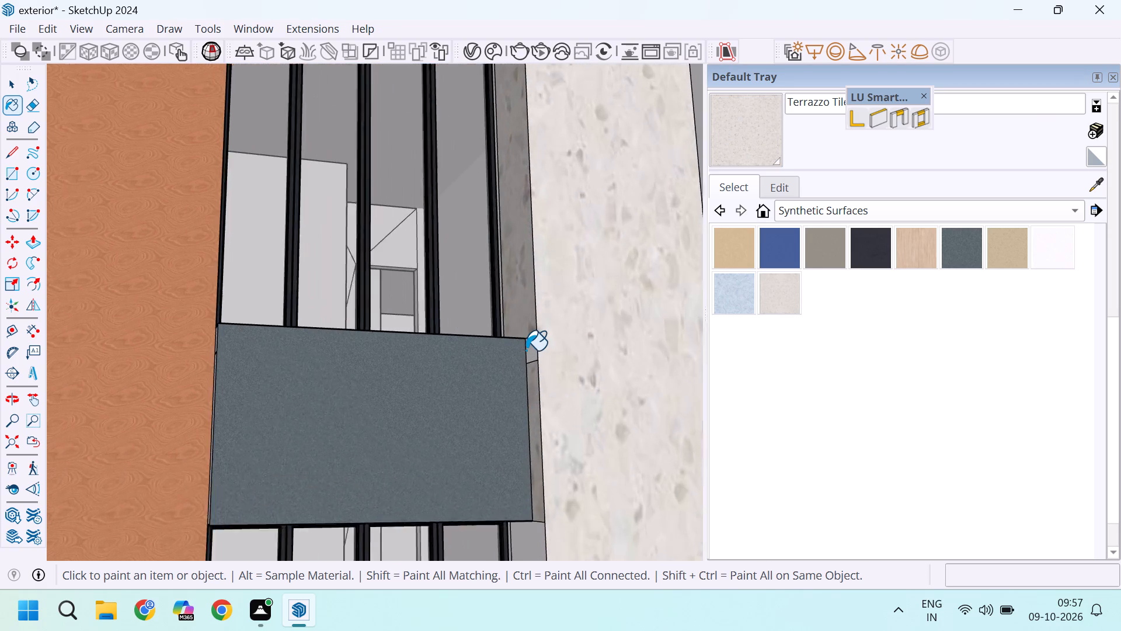
{"action": "left_click", "coordinate": [526, 351]}
{"action": "left_click", "coordinate": [525, 353]}
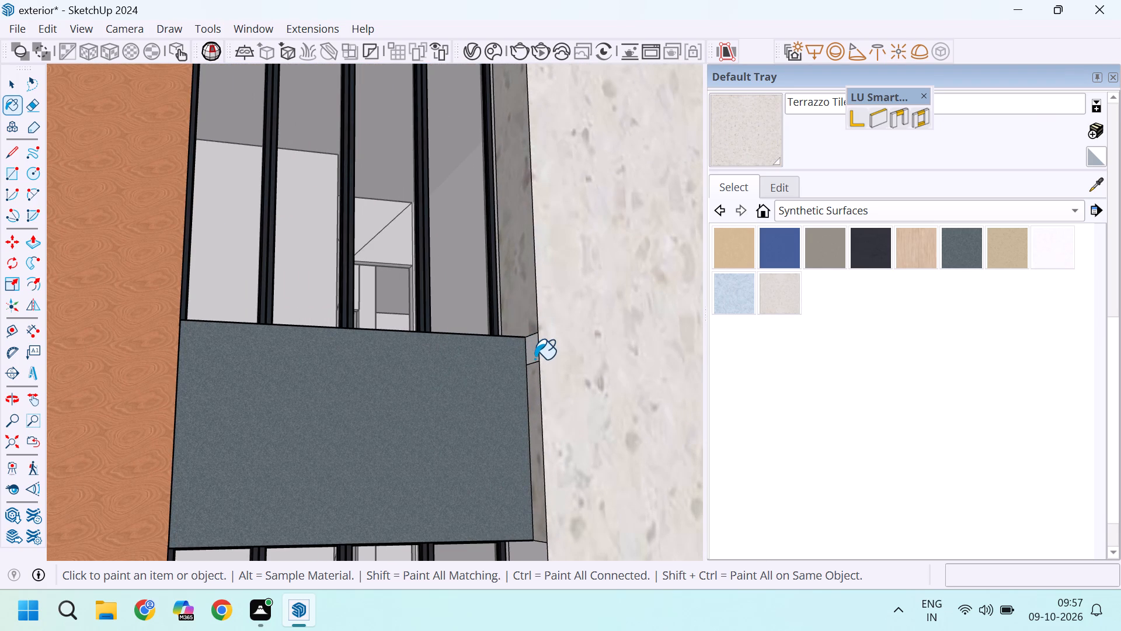
{"action": "scroll", "coordinate": [516, 305], "scroll_direction": "down", "scroll_amount": 7}
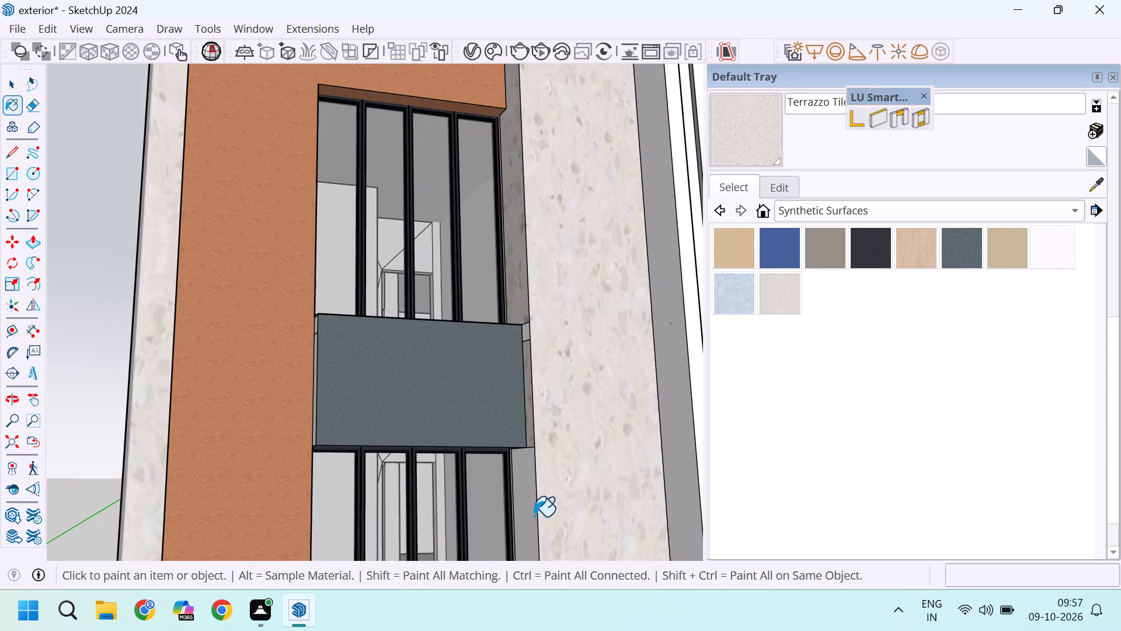
{"action": "left_click", "coordinate": [524, 515]}
{"action": "scroll", "coordinate": [537, 409], "scroll_direction": "down", "scroll_amount": 5}
Sample the wood veneer from the recessed wall and paint the side reveals of the upper and lower window openings with it.
{"action": "middle_click_drag", "start_coordinate": [530, 408], "coordinate": [249, 459]}
{"action": "scroll", "coordinate": [40, 390], "scroll_direction": "up", "scroll_amount": 1}
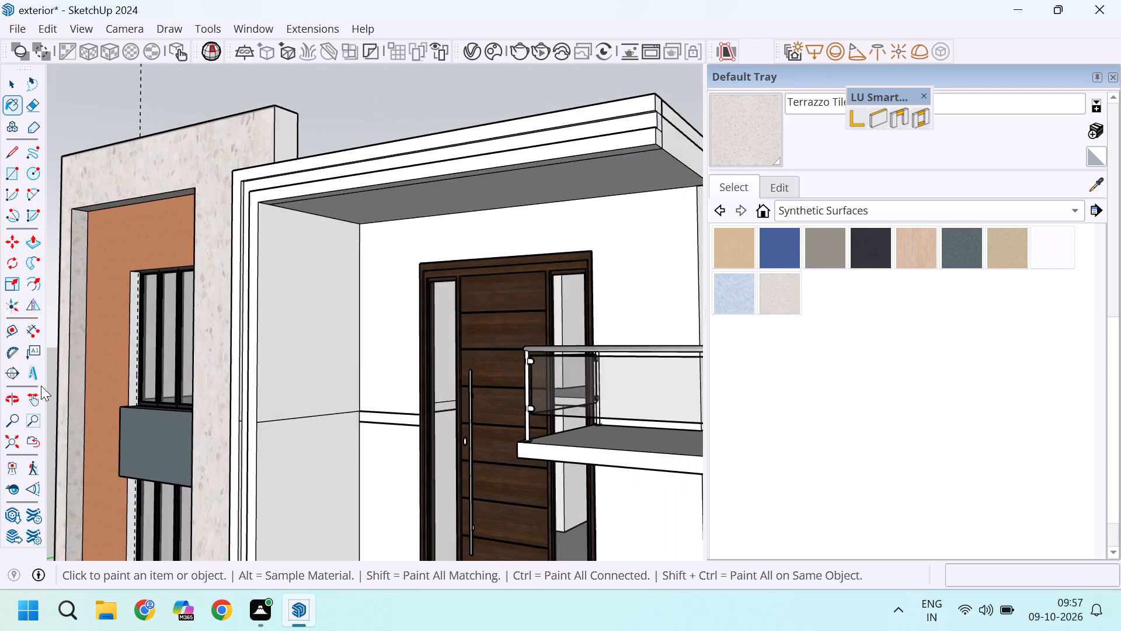
{"action": "scroll", "coordinate": [41, 386], "scroll_direction": "up", "scroll_amount": 5}
{"action": "scroll", "coordinate": [153, 320], "scroll_direction": "down", "scroll_amount": 5}
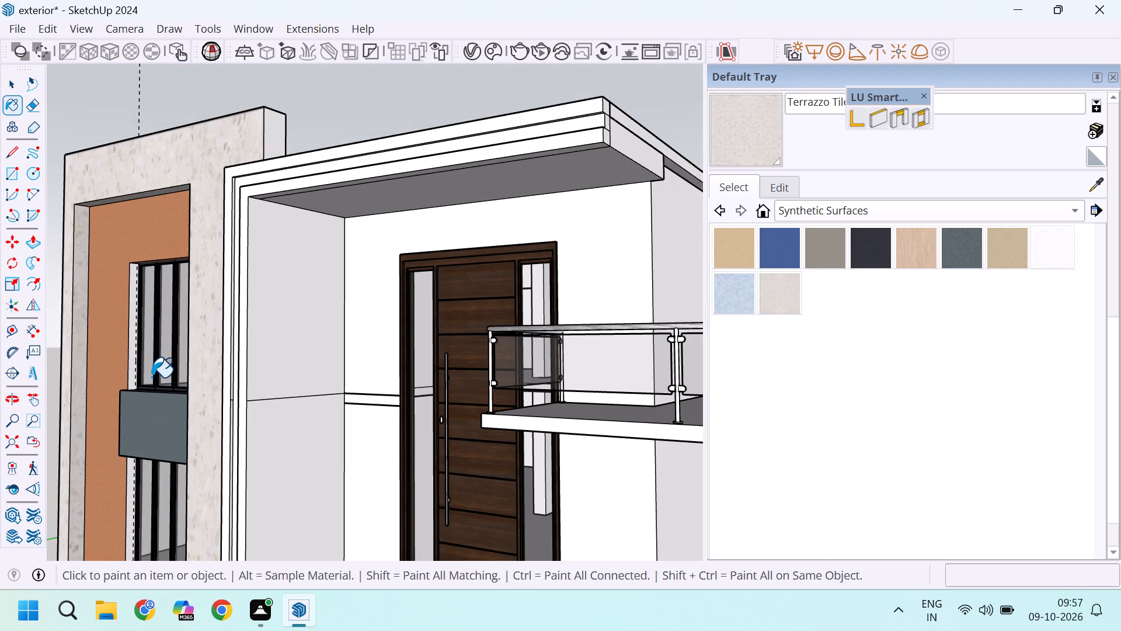
{"action": "scroll", "coordinate": [126, 335], "scroll_direction": "down", "scroll_amount": 5}
{"action": "scroll", "coordinate": [144, 476], "scroll_direction": "up", "scroll_amount": 4}
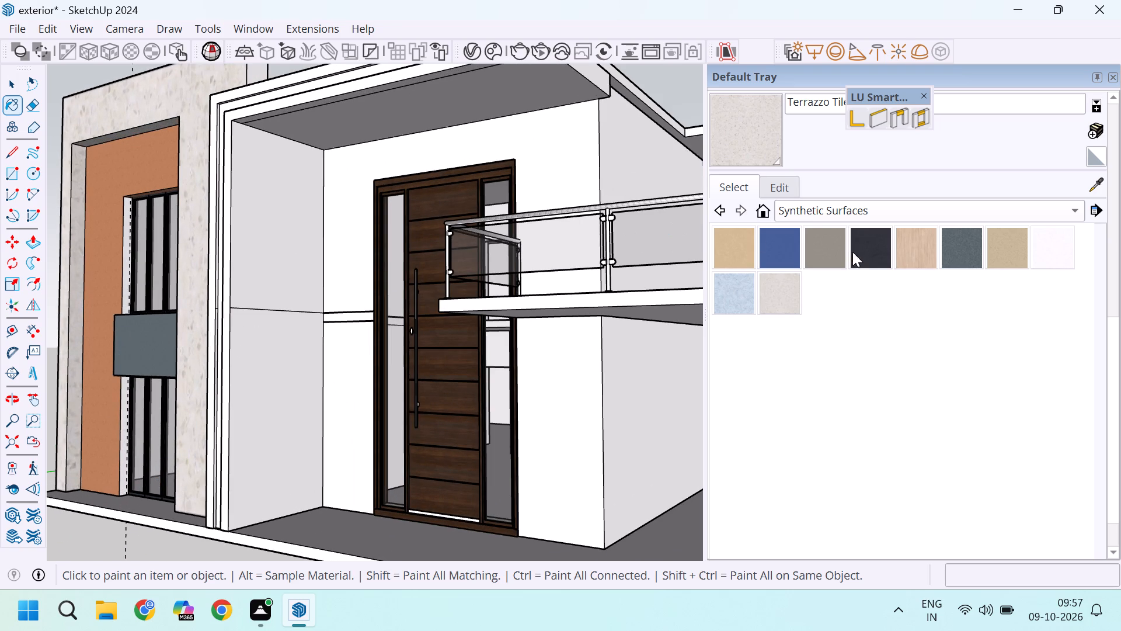
{"action": "left_click", "coordinate": [1092, 183]}
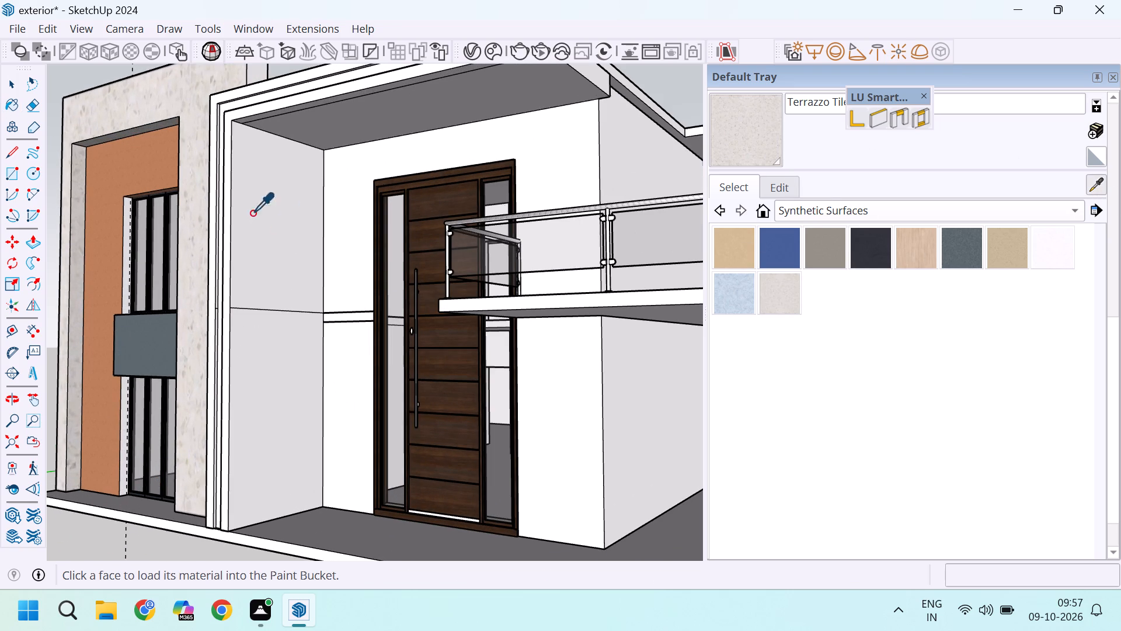
{"action": "scroll", "coordinate": [107, 214], "scroll_direction": "up", "scroll_amount": 4}
{"action": "left_click", "coordinate": [105, 216]}
{"action": "scroll", "coordinate": [107, 227], "scroll_direction": "up", "scroll_amount": 5}
{"action": "left_click", "coordinate": [150, 246]}
{"action": "scroll", "coordinate": [163, 234], "scroll_direction": "down", "scroll_amount": 7}
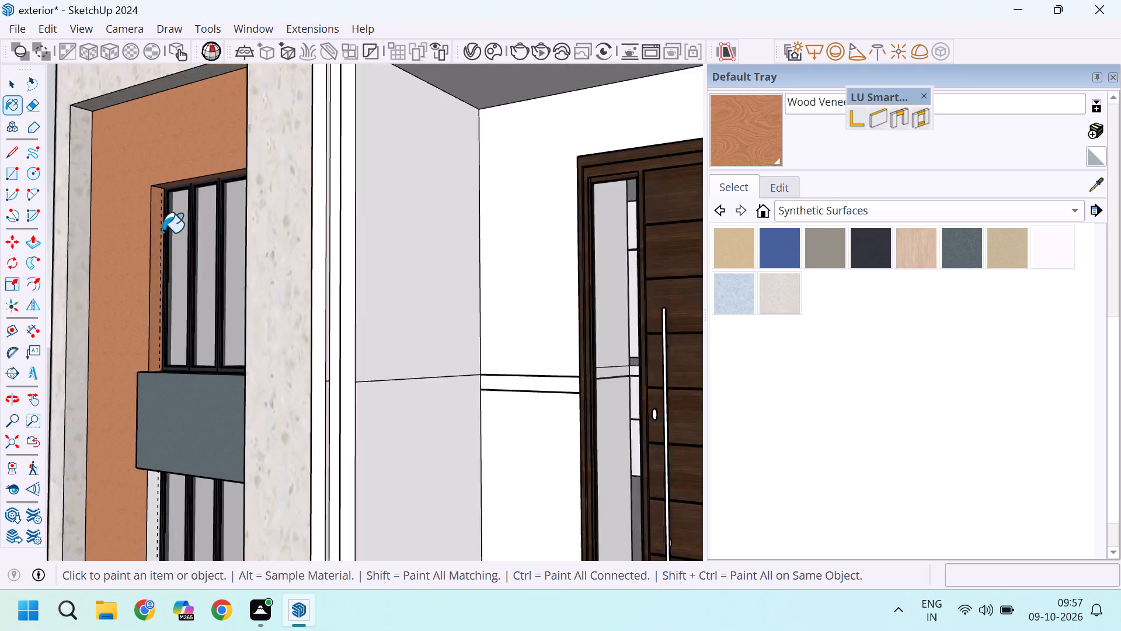
{"action": "scroll", "coordinate": [163, 233], "scroll_direction": "down", "scroll_amount": 5}
{"action": "scroll", "coordinate": [167, 431], "scroll_direction": "up", "scroll_amount": 5}
{"action": "left_click", "coordinate": [151, 403]}
{"action": "scroll", "coordinate": [174, 413], "scroll_direction": "up", "scroll_amount": 1}
{"action": "scroll", "coordinate": [175, 413], "scroll_direction": "down", "scroll_amount": 5}
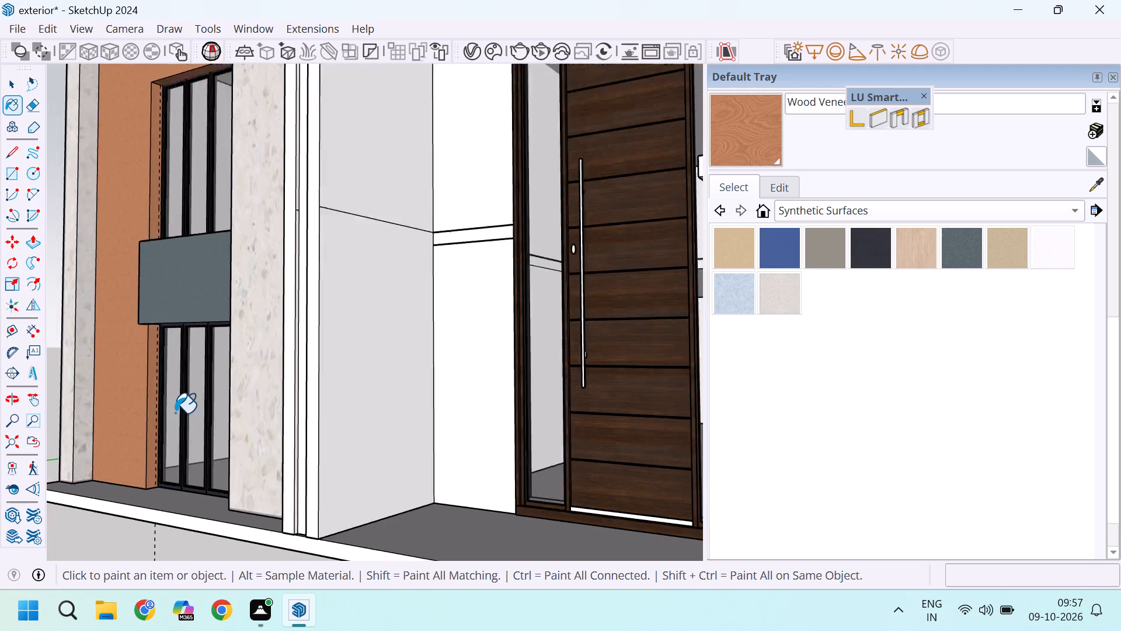
{"action": "scroll", "coordinate": [175, 413], "scroll_direction": "down", "scroll_amount": 5}
{"action": "key", "text": "space"}
Sample the terrazzo from the facade frame and paint the entrance frame's outer side, outermost front band and innermost front band.
{"action": "middle_click_drag", "start_coordinate": [221, 384], "coordinate": [614, 474]}
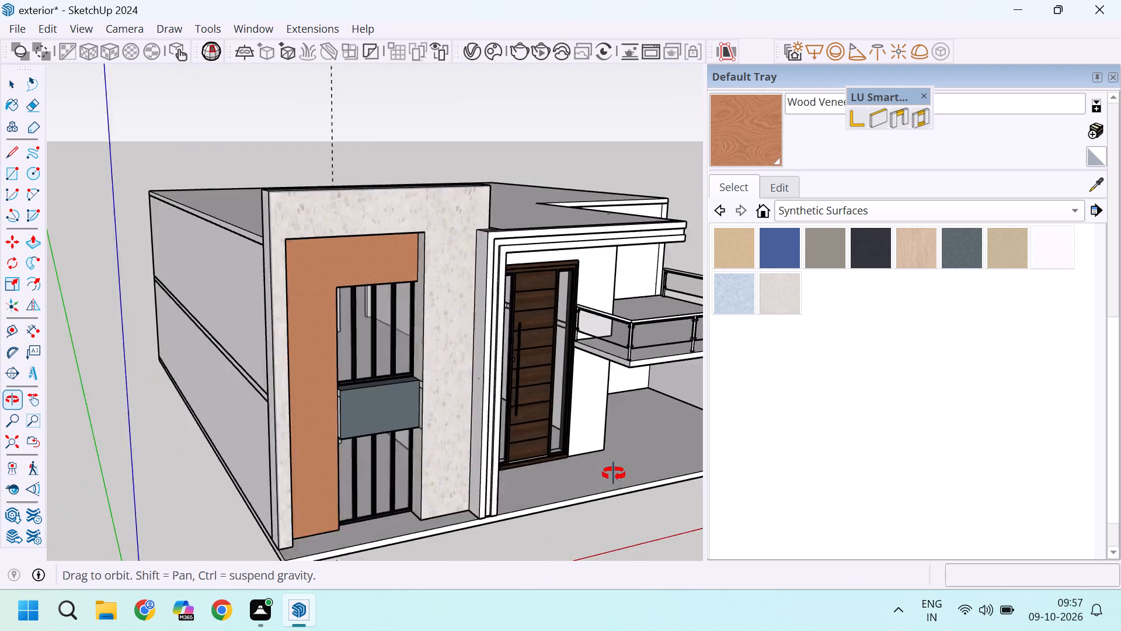
{"action": "middle_click_drag", "start_coordinate": [614, 474], "coordinate": [594, 474]}
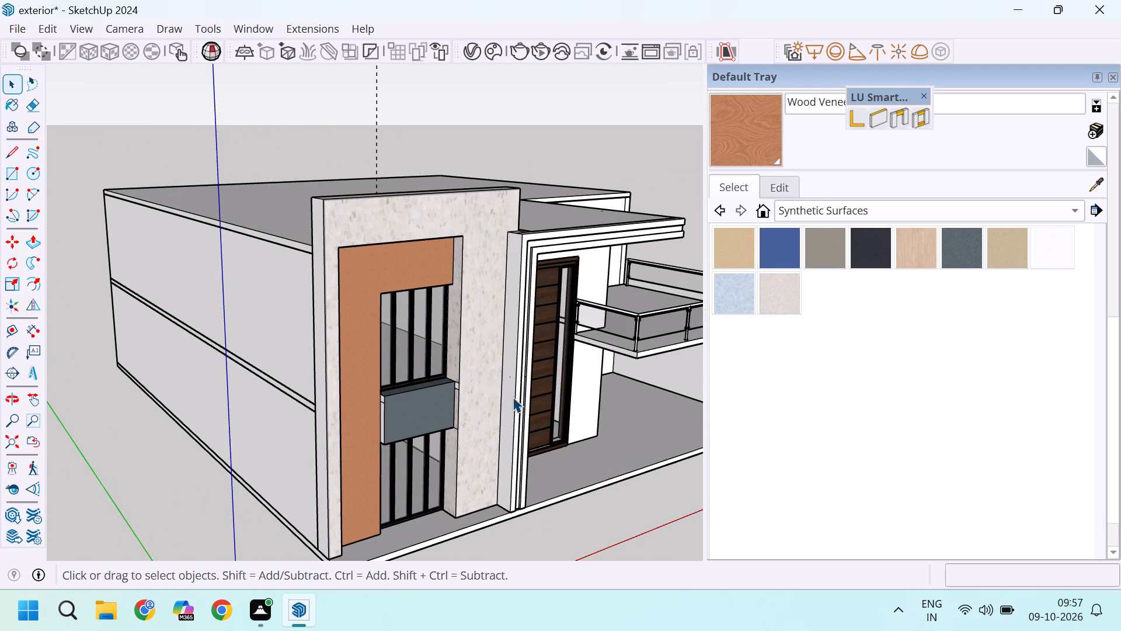
{"action": "scroll", "coordinate": [504, 348], "scroll_direction": "up", "scroll_amount": 4}
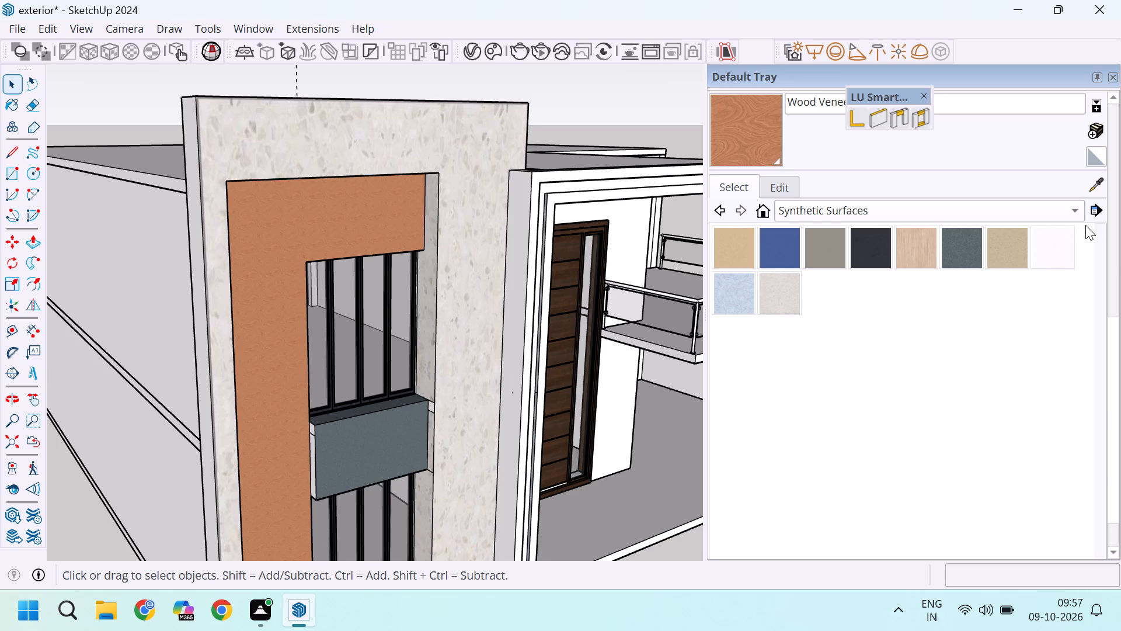
{"action": "left_click", "coordinate": [1094, 185]}
{"action": "scroll", "coordinate": [490, 211], "scroll_direction": "up", "scroll_amount": 3}
{"action": "left_click", "coordinate": [483, 206]}
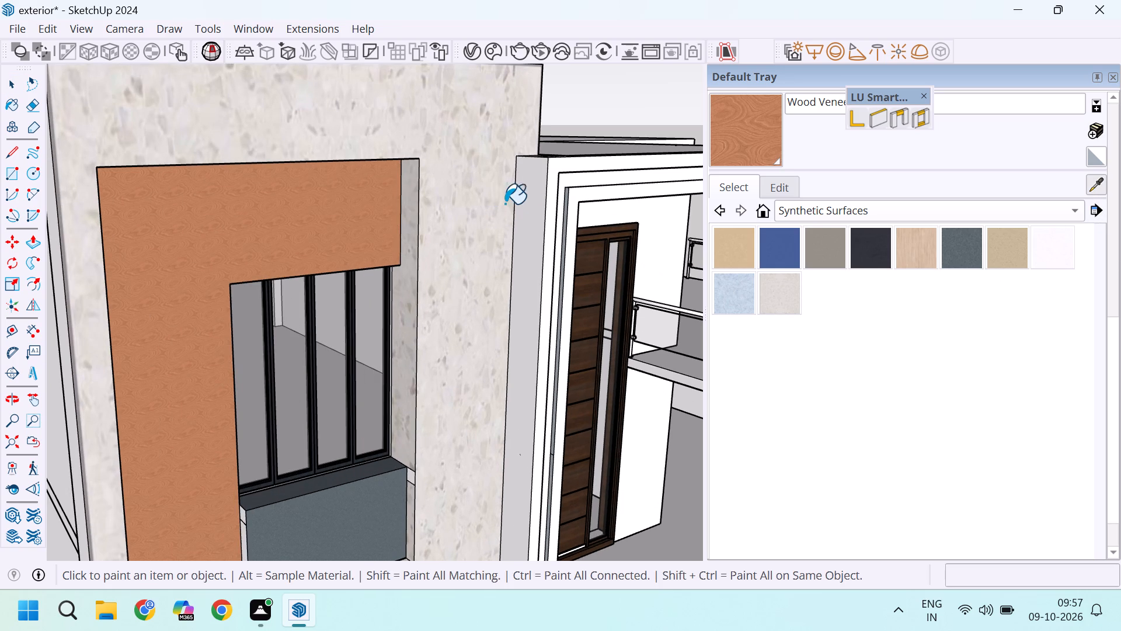
{"action": "left_click", "coordinate": [518, 199]}
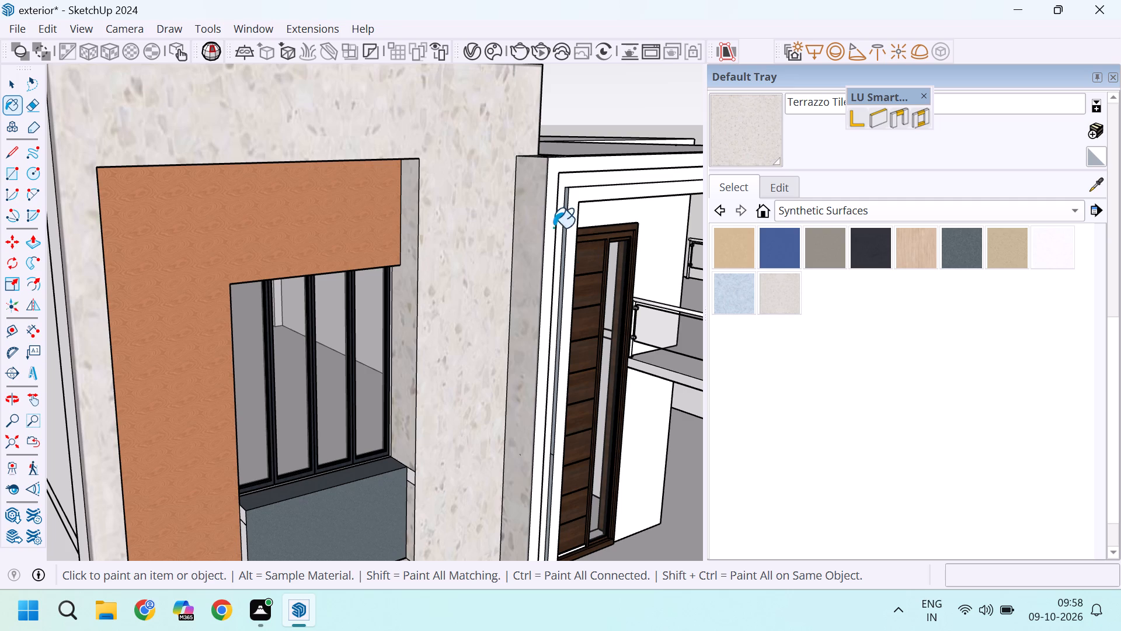
{"action": "scroll", "coordinate": [555, 223], "scroll_direction": "up", "scroll_amount": 4}
{"action": "left_click", "coordinate": [549, 199]}
{"action": "left_click", "coordinate": [581, 207]}
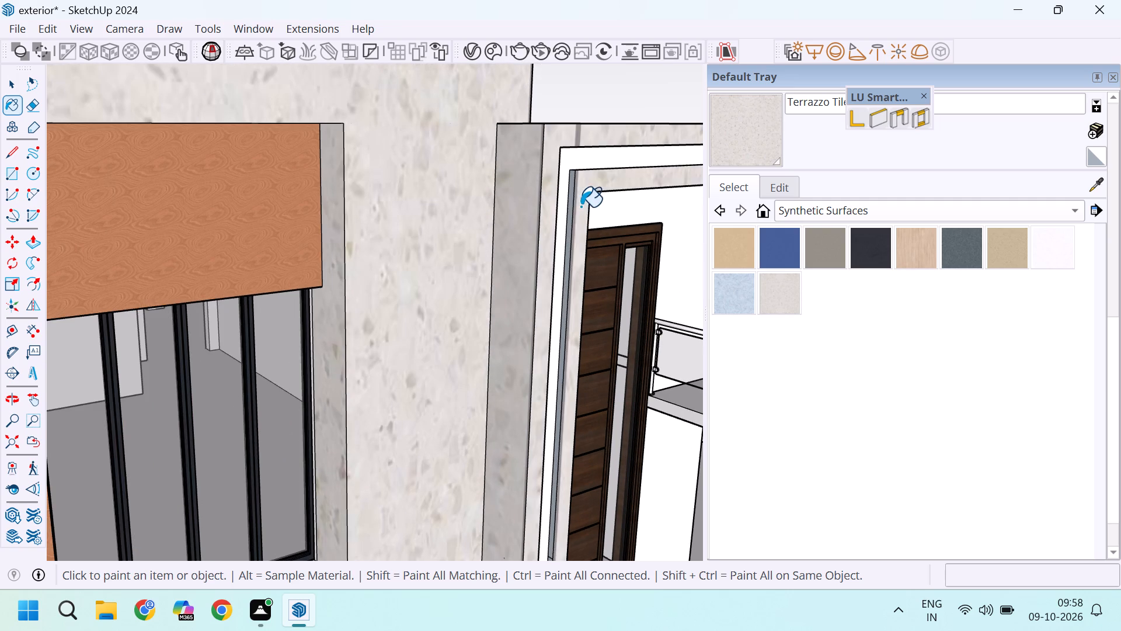
{"action": "scroll", "coordinate": [316, 230], "scroll_direction": "down", "scroll_amount": 5}
{"action": "middle_click_drag", "start_coordinate": [633, 263], "coordinate": [410, 270]}
{"action": "middle_click", "coordinate": [407, 269]}
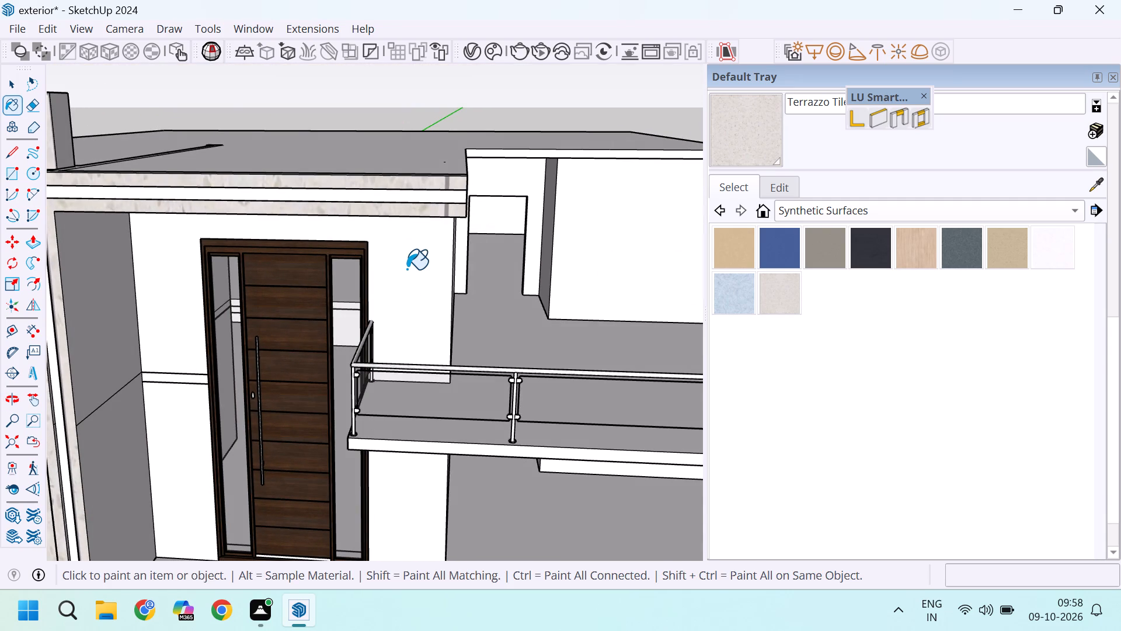
Sample the wood veneer from the recessed wall and paint the underside of the canopy above the front door.
{"action": "scroll", "coordinate": [530, 263], "scroll_direction": "down", "scroll_amount": 4}
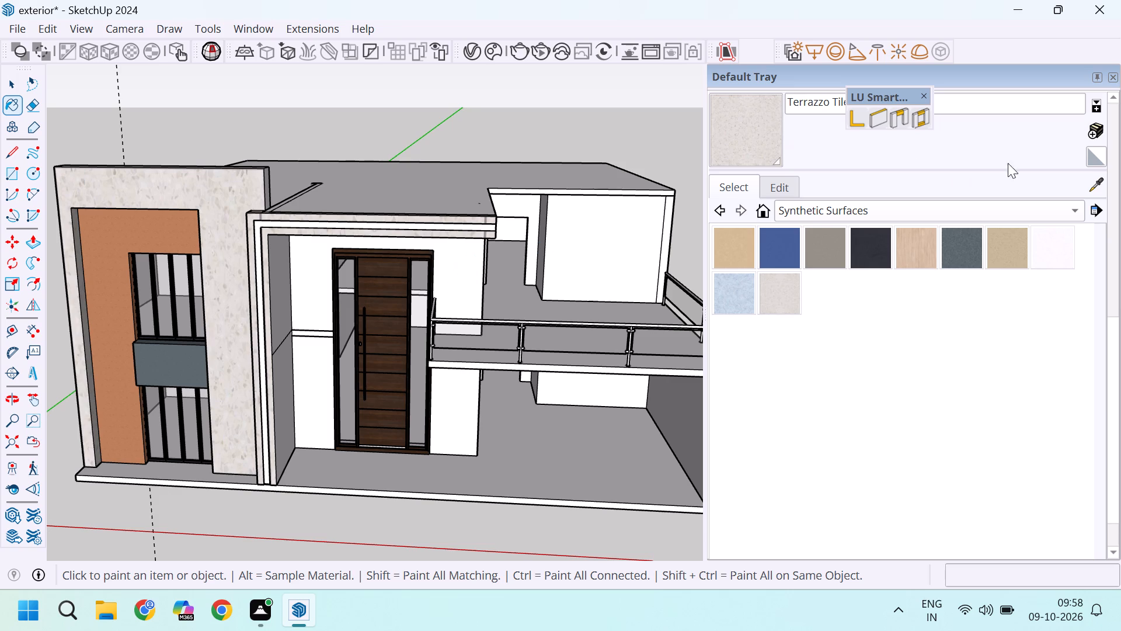
{"action": "left_click", "coordinate": [1090, 189]}
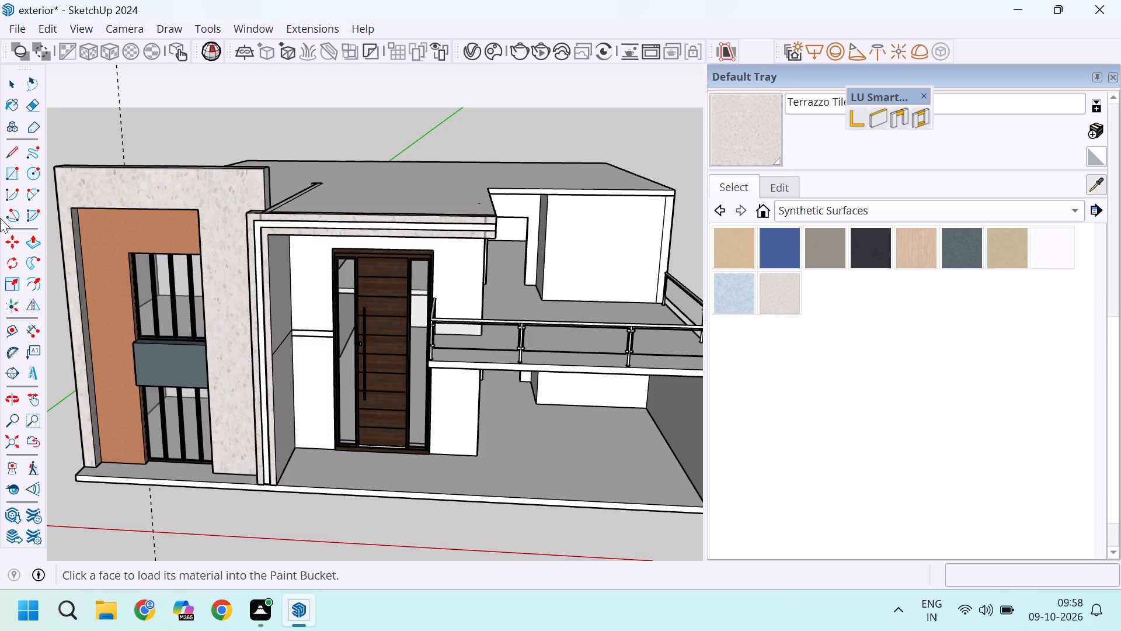
{"action": "scroll", "coordinate": [0, 218], "scroll_direction": "up", "scroll_amount": 3}
{"action": "scroll", "coordinate": [294, 230], "scroll_direction": "up", "scroll_amount": 3}
{"action": "left_click", "coordinate": [100, 232]}
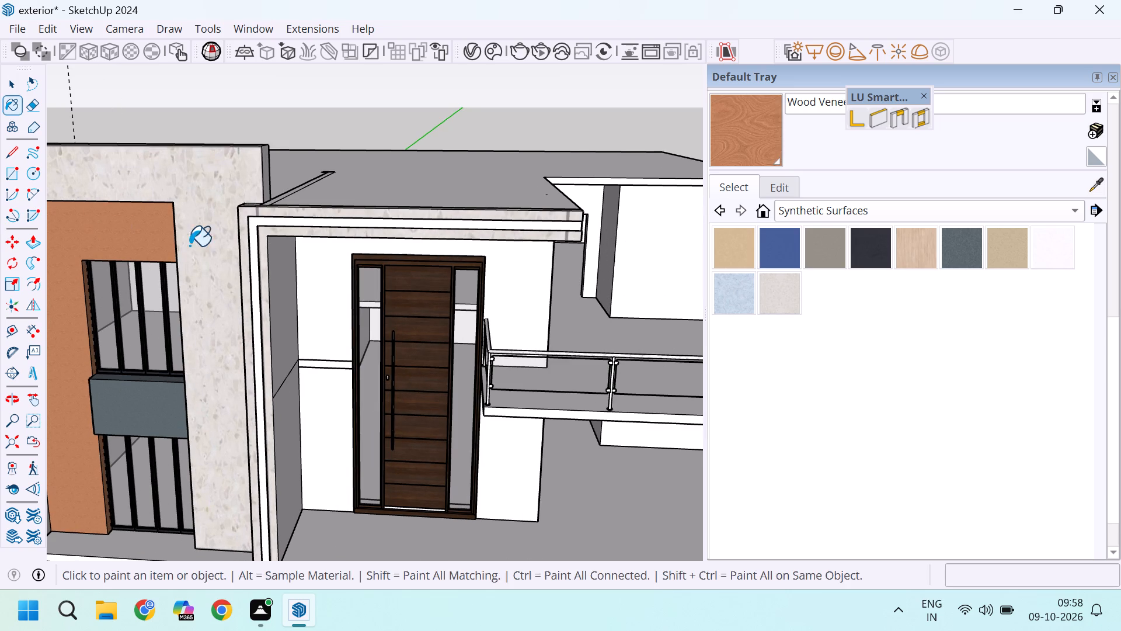
{"action": "middle_click_drag", "start_coordinate": [367, 293], "coordinate": [431, 119]}
{"action": "left_click", "coordinate": [448, 82]}
{"action": "scroll", "coordinate": [464, 154], "scroll_direction": "down", "scroll_amount": 4}
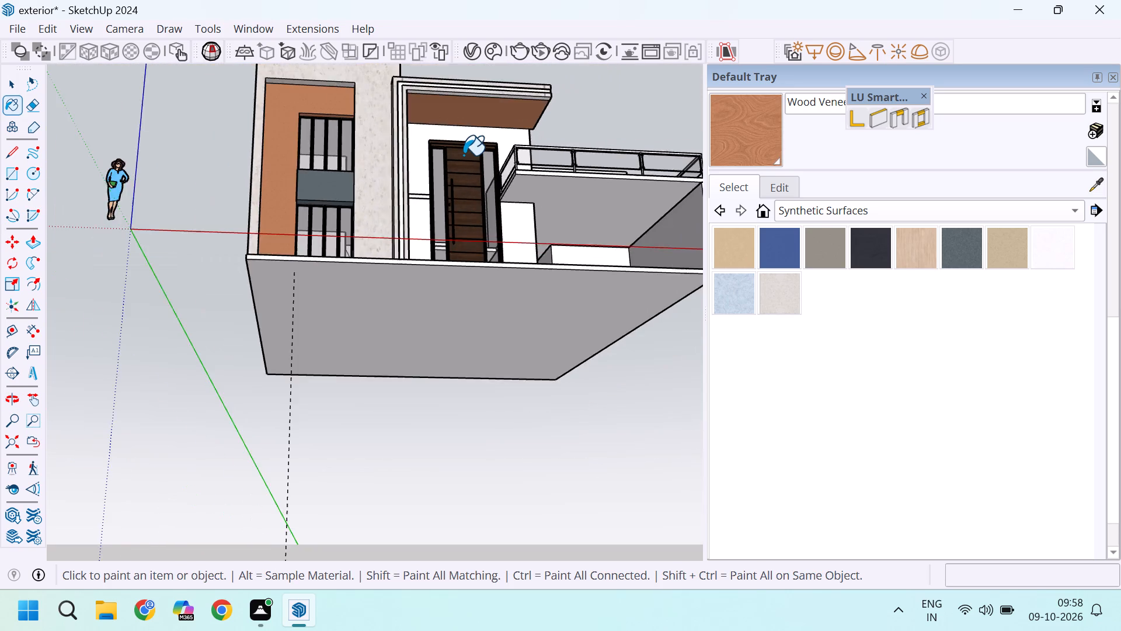
{"action": "scroll", "coordinate": [464, 155], "scroll_direction": "down", "scroll_amount": 4}
{"action": "scroll", "coordinate": [517, 124], "scroll_direction": "up", "scroll_amount": 9}
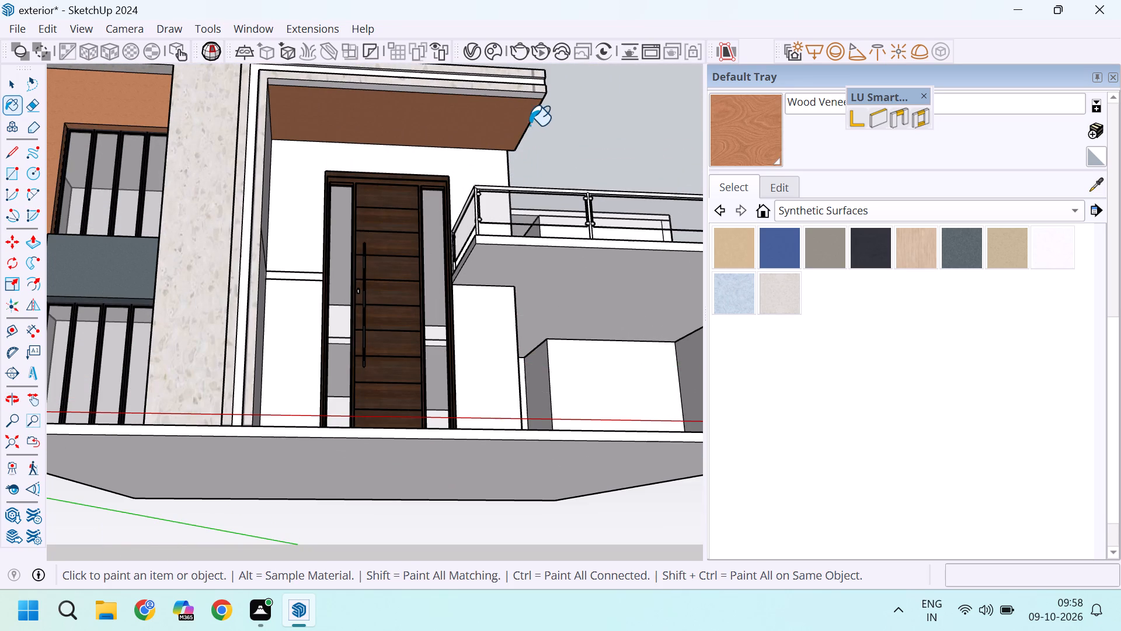
Erase the edge separating the canopy's wood veneer underside from the unpainted strip behind the front band.
{"action": "scroll", "coordinate": [301, 78], "scroll_direction": "up", "scroll_amount": 7}
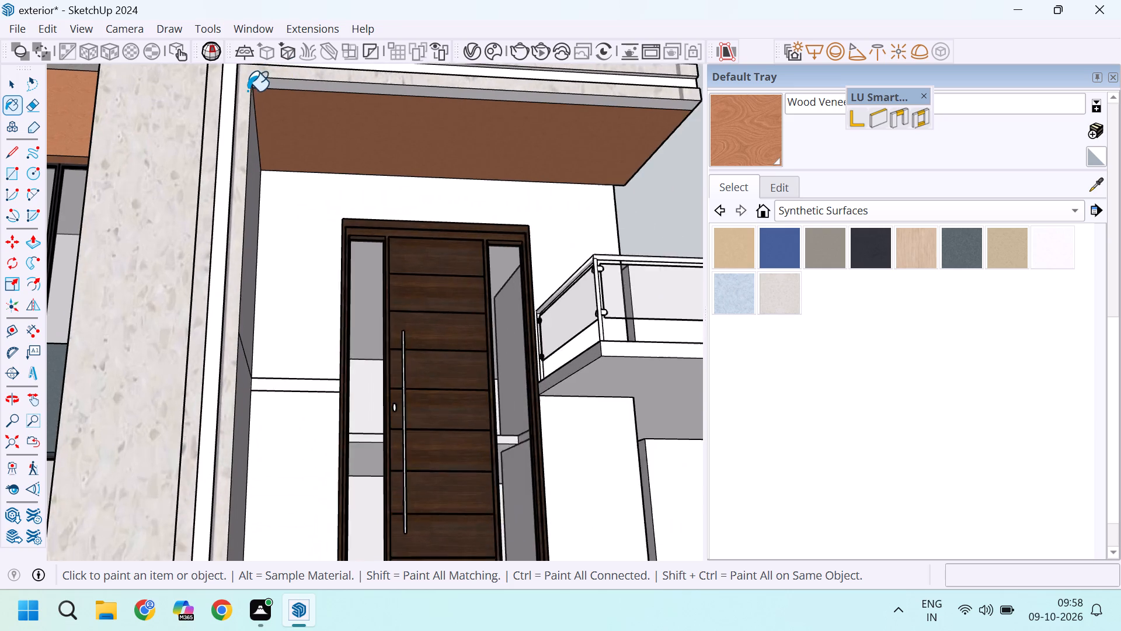
{"action": "scroll", "coordinate": [270, 94], "scroll_direction": "up", "scroll_amount": 3}
{"action": "key", "text": "e"}
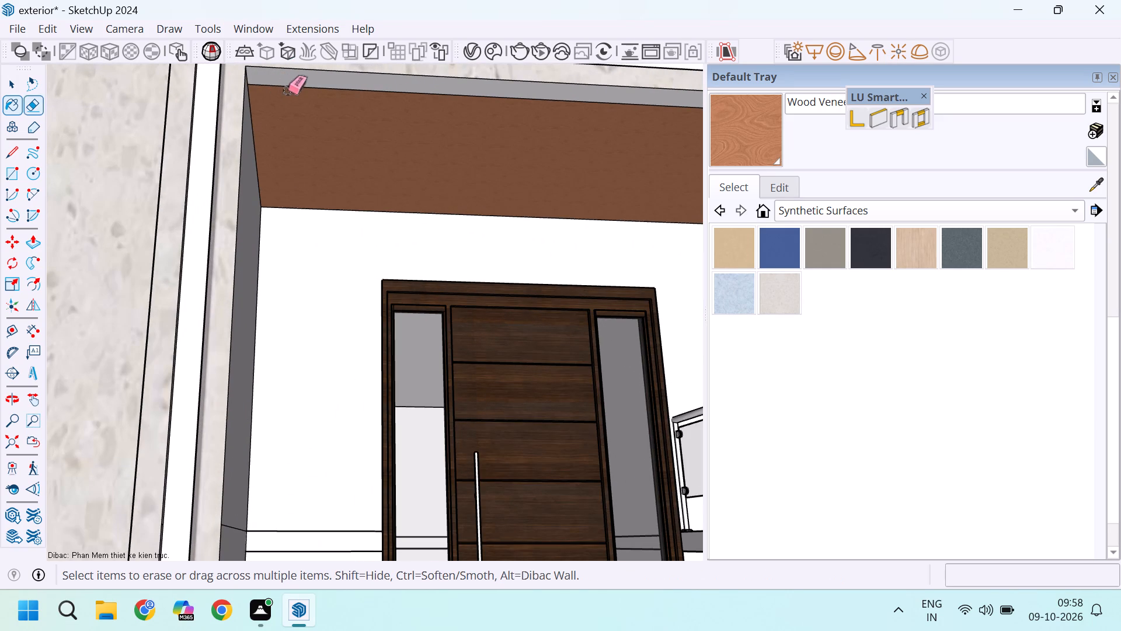
{"action": "left_click", "coordinate": [290, 88]}
{"action": "scroll", "coordinate": [312, 123], "scroll_direction": "down", "scroll_amount": 9}
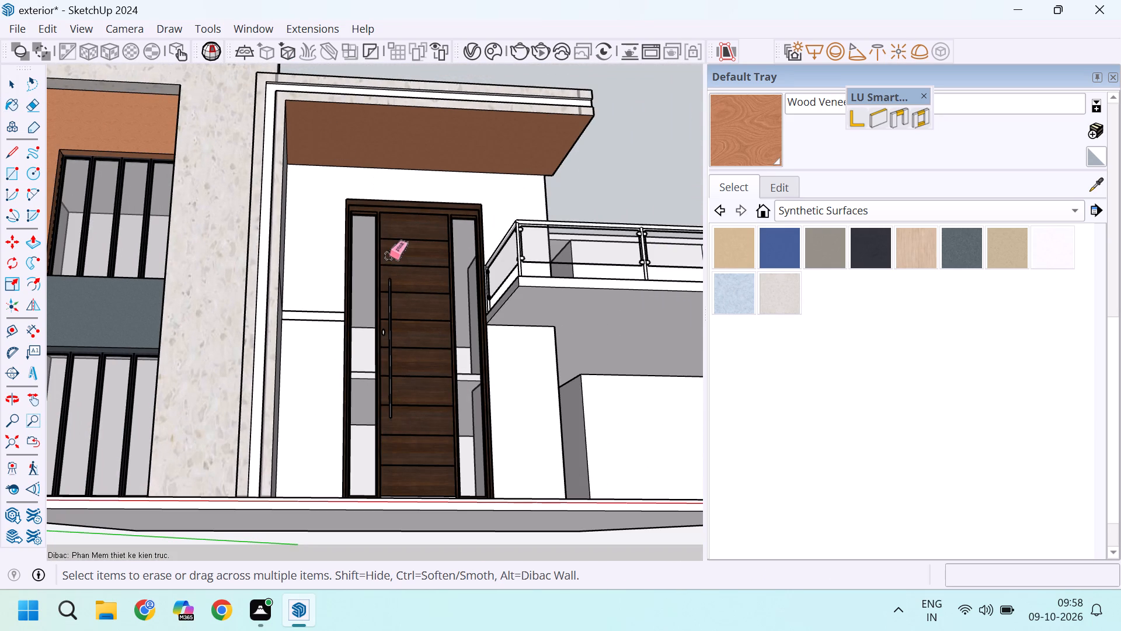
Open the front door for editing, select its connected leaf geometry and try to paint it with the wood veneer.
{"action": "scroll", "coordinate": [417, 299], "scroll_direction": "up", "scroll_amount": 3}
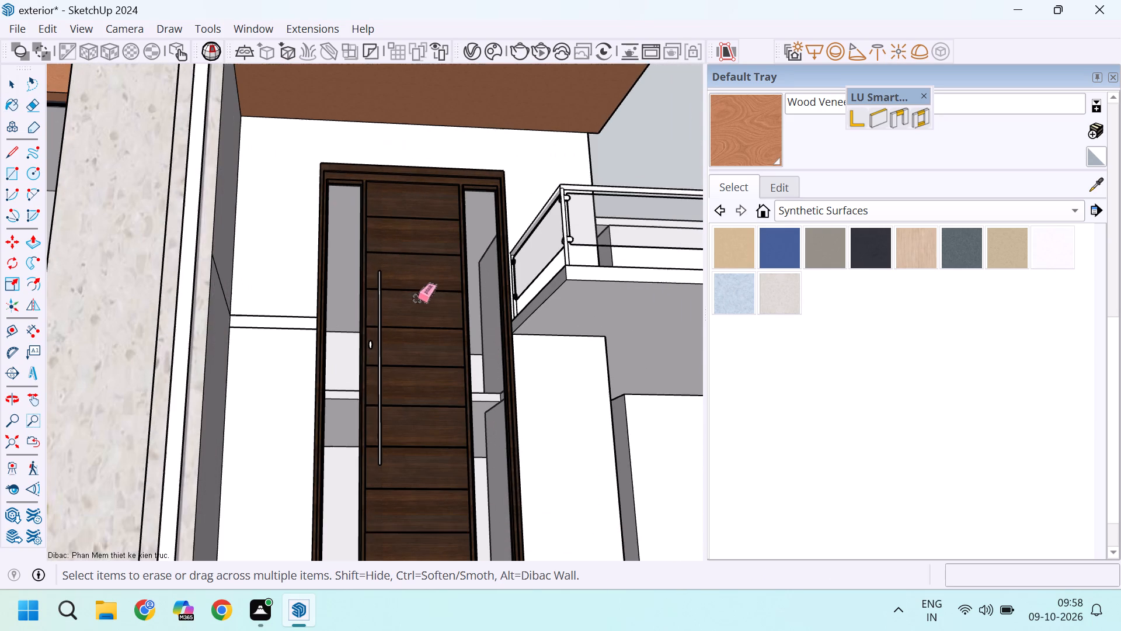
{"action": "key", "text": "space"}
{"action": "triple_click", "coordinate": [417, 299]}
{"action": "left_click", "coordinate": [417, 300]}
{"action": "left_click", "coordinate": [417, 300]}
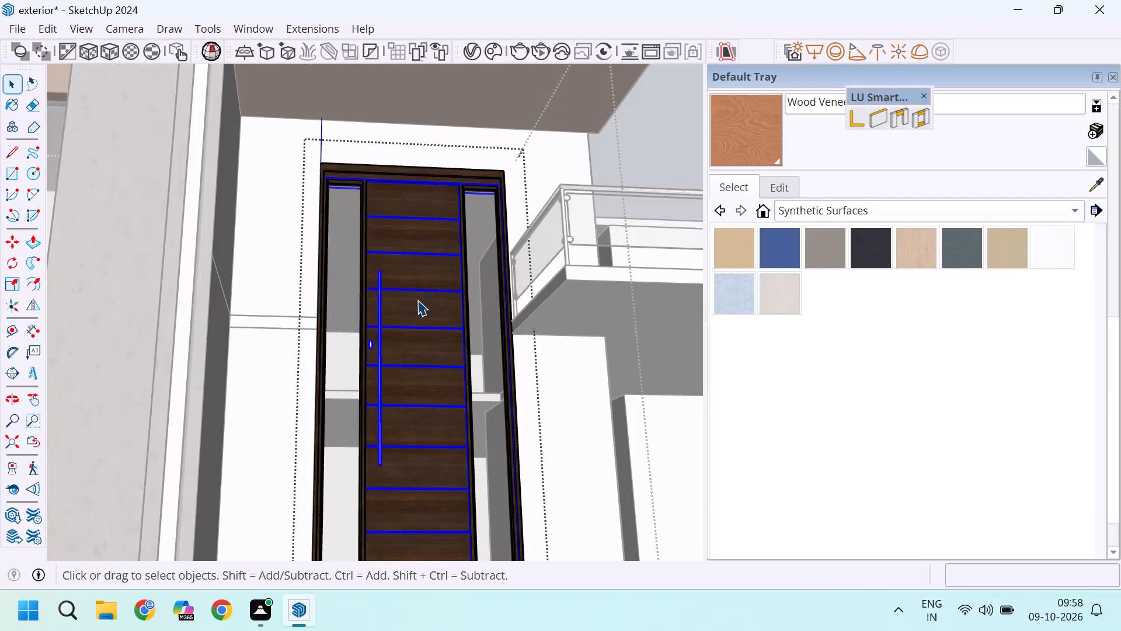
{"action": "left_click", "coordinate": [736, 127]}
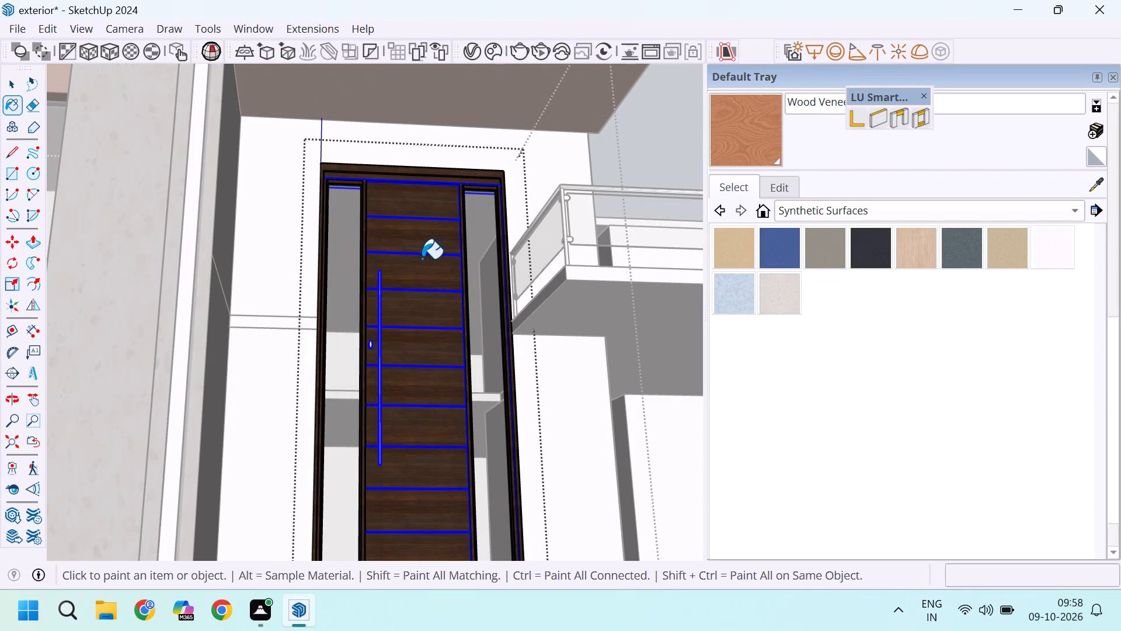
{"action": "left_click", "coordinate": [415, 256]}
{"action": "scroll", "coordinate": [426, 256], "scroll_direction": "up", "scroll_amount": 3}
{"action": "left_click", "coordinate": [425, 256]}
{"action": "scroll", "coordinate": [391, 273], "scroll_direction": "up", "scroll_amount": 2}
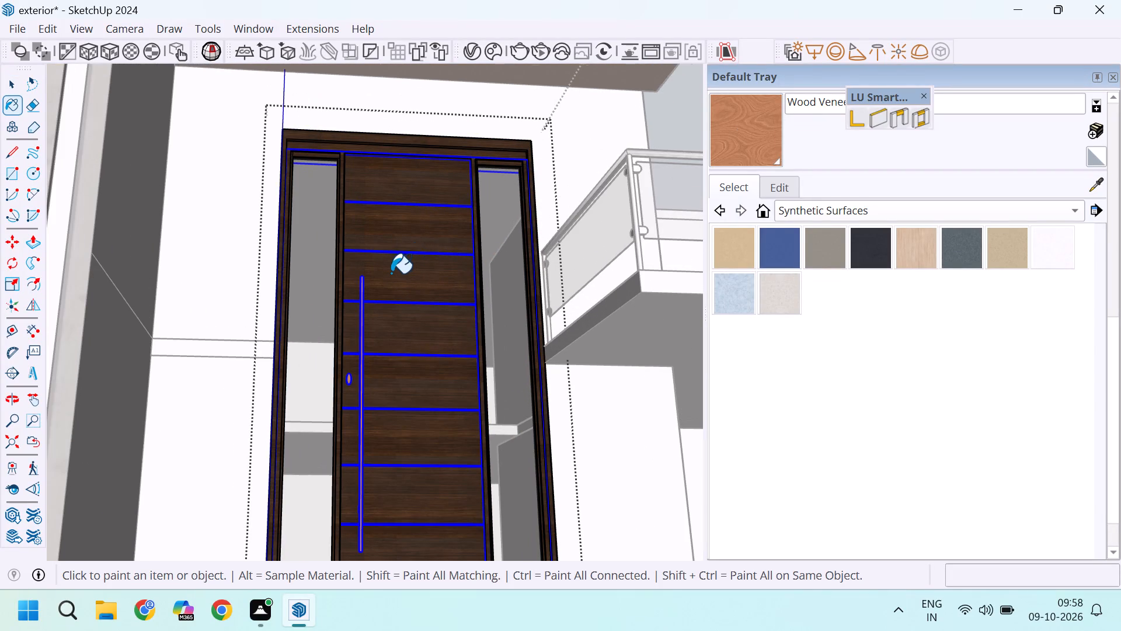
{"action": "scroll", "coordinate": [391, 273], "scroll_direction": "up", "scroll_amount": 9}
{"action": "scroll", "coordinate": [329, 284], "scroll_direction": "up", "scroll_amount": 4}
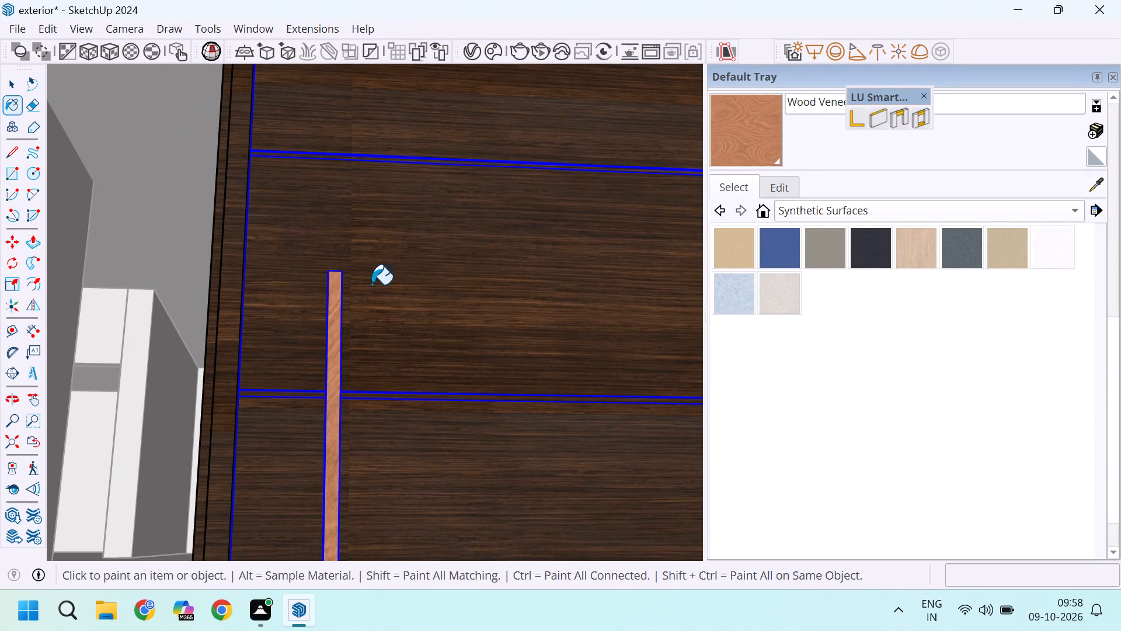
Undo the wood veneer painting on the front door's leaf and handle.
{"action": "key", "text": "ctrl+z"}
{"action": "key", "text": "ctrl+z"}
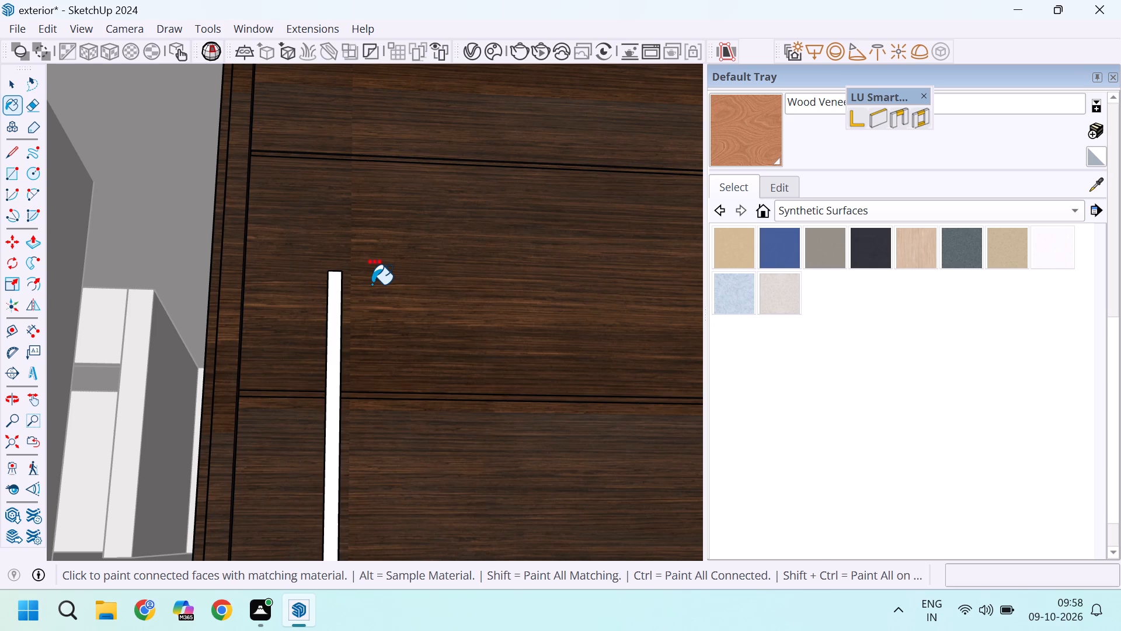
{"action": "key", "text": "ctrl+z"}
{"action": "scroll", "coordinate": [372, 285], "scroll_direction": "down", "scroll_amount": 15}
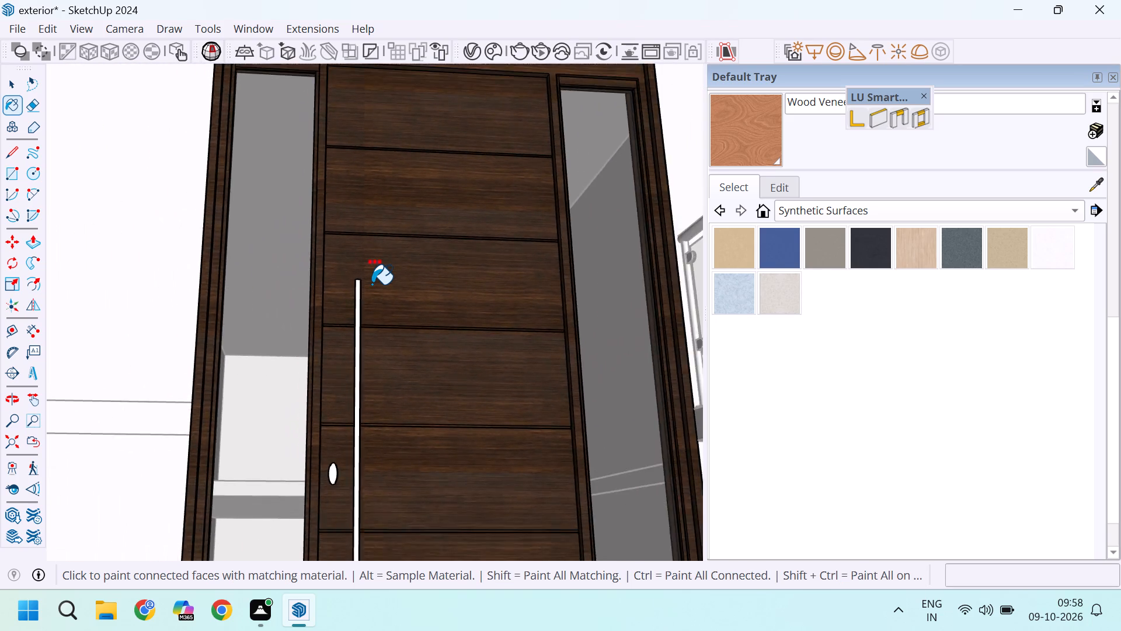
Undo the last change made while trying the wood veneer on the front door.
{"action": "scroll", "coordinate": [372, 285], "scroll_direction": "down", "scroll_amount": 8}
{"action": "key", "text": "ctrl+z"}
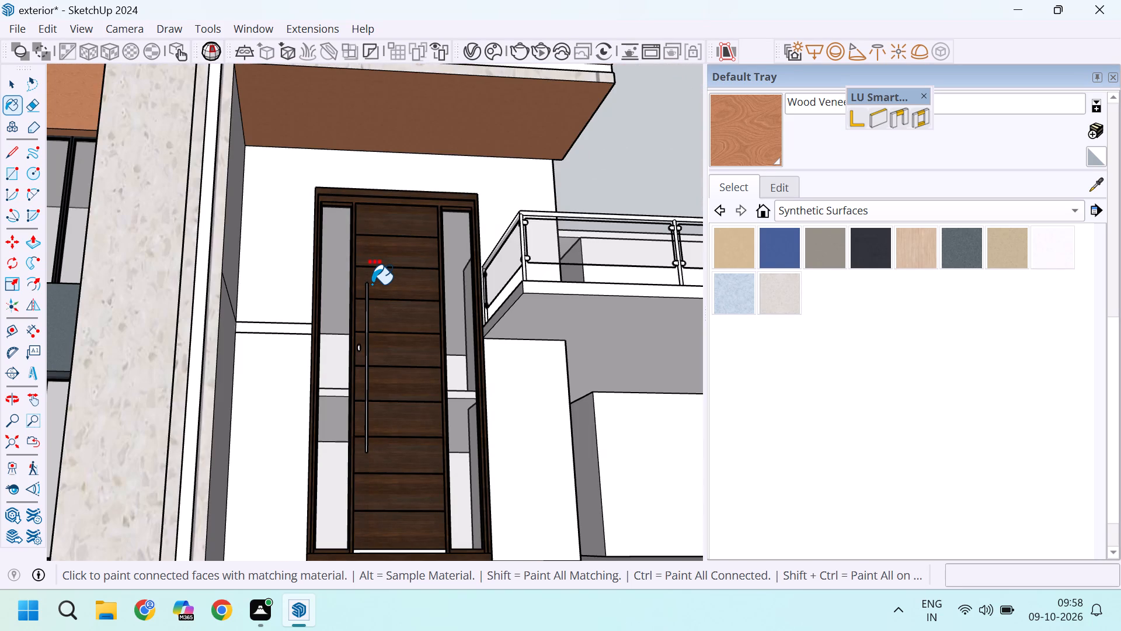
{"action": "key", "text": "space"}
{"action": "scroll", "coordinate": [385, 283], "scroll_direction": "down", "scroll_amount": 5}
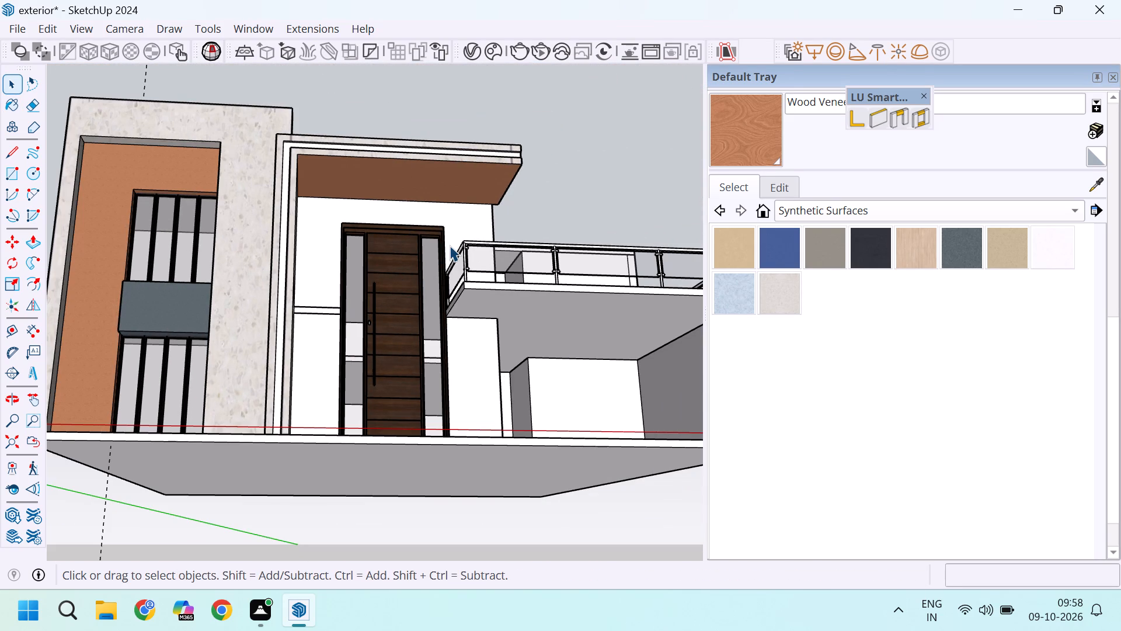
Open the front door's nested leaf group, select its connected panel geometry and paint it with the wood veneer.
{"action": "scroll", "coordinate": [388, 247], "scroll_direction": "up", "scroll_amount": 4}
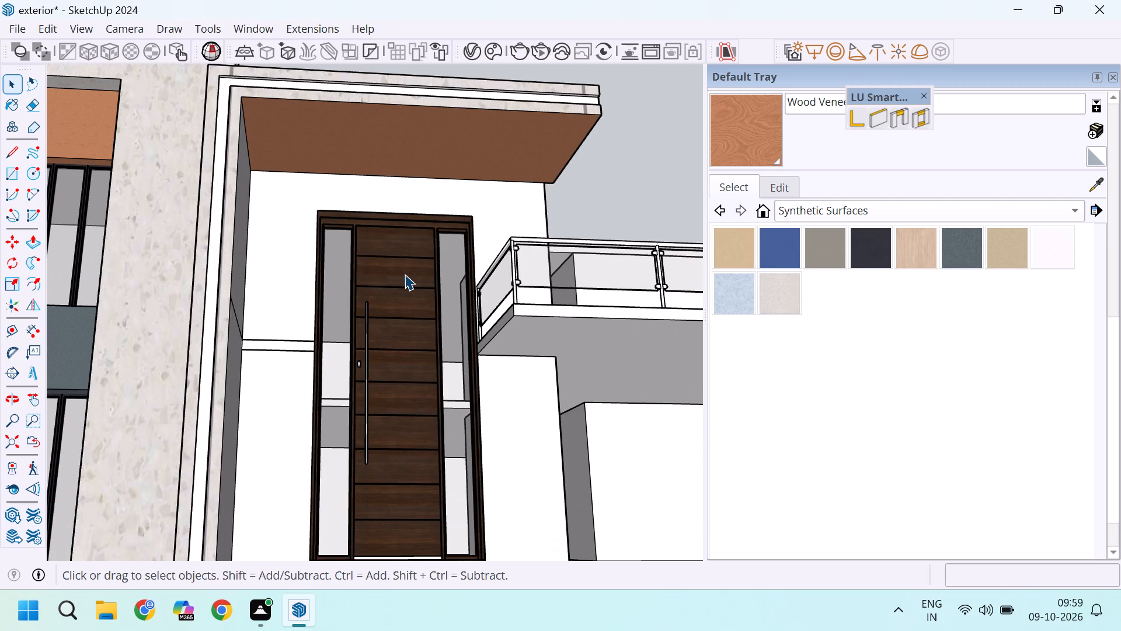
{"action": "left_click", "coordinate": [405, 274]}
{"action": "triple_click", "coordinate": [405, 274]}
{"action": "double_click", "coordinate": [405, 274]}
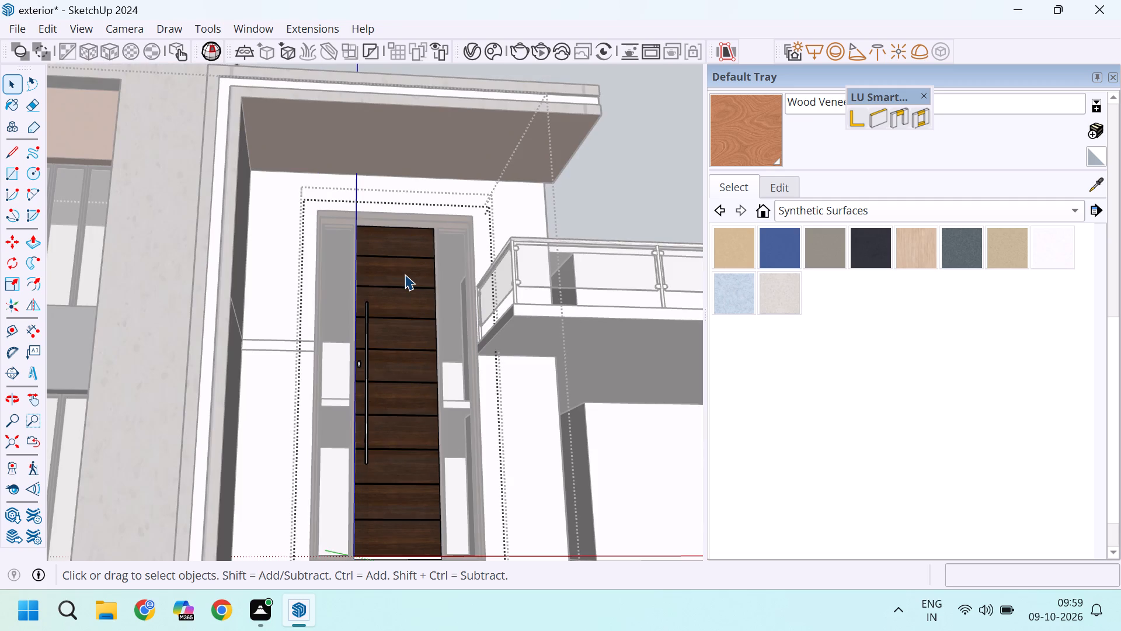
{"action": "triple_click", "coordinate": [405, 274]}
{"action": "left_click", "coordinate": [405, 274]}
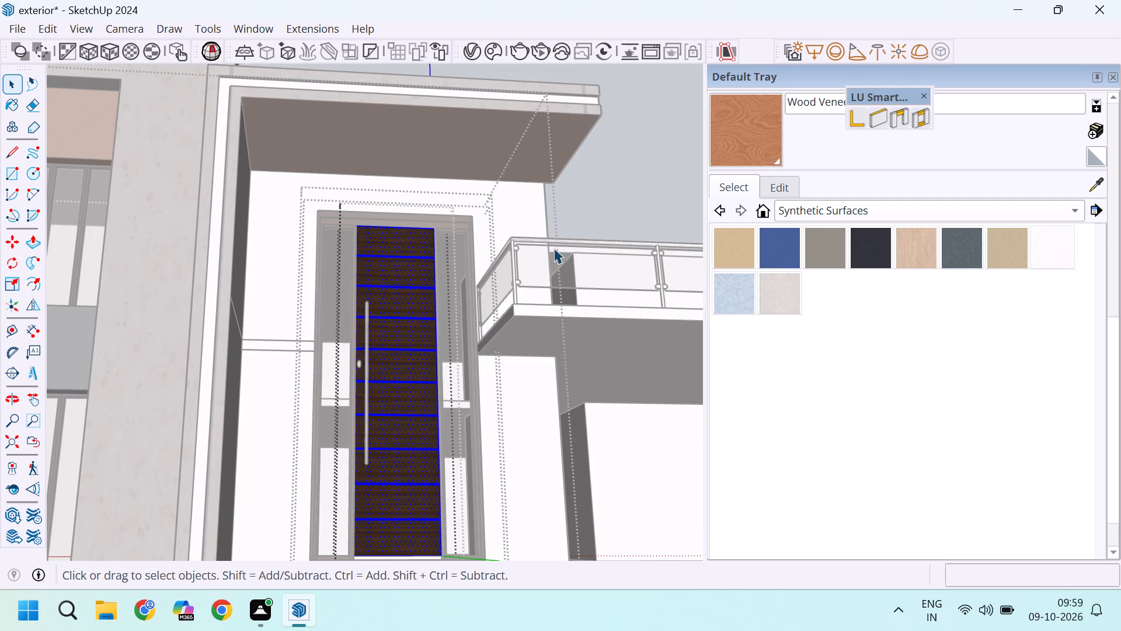
{"action": "left_click", "coordinate": [757, 134]}
{"action": "left_click", "coordinate": [408, 305]}
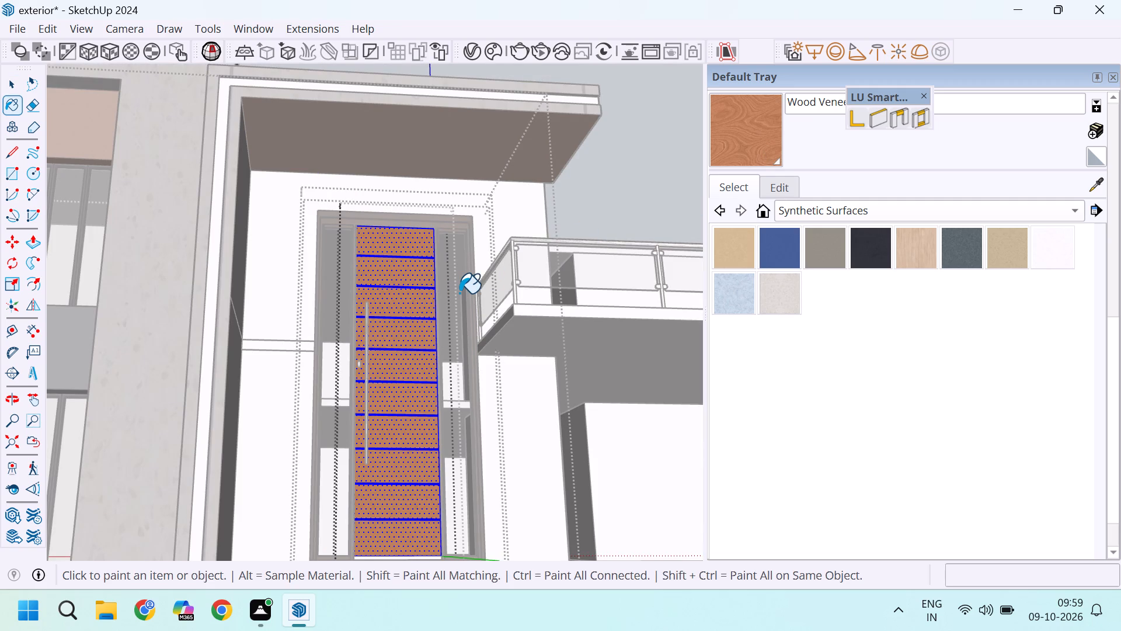
{"action": "key", "text": "space"}
{"action": "scroll", "coordinate": [457, 290], "scroll_direction": "down", "scroll_amount": 5}
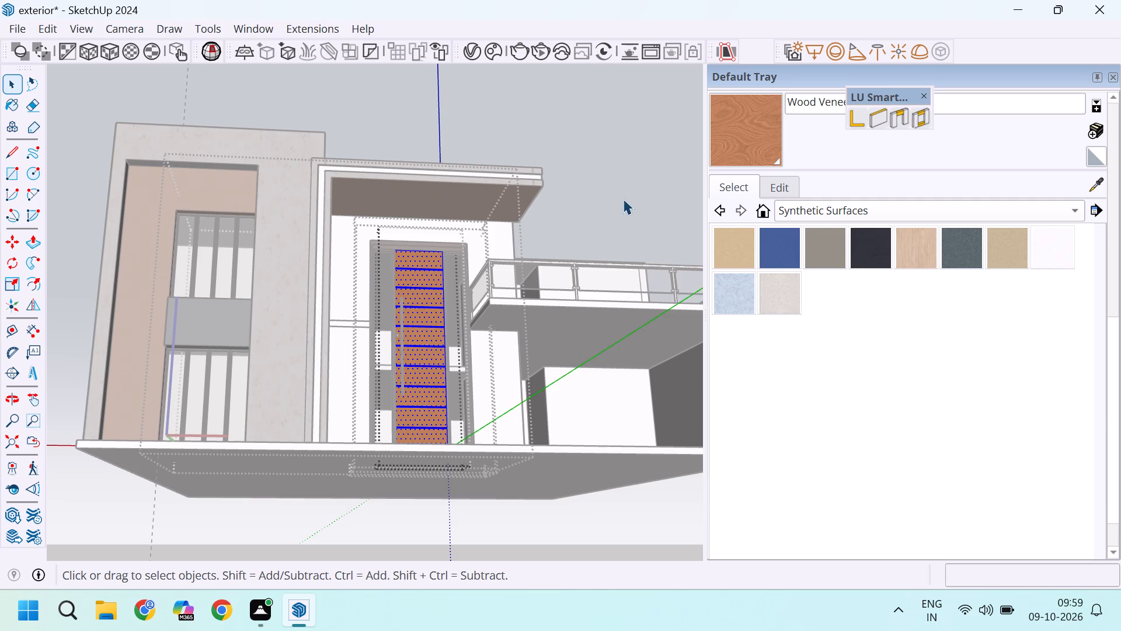
{"action": "left_click", "coordinate": [623, 200]}
{"action": "left_click", "coordinate": [591, 177]}
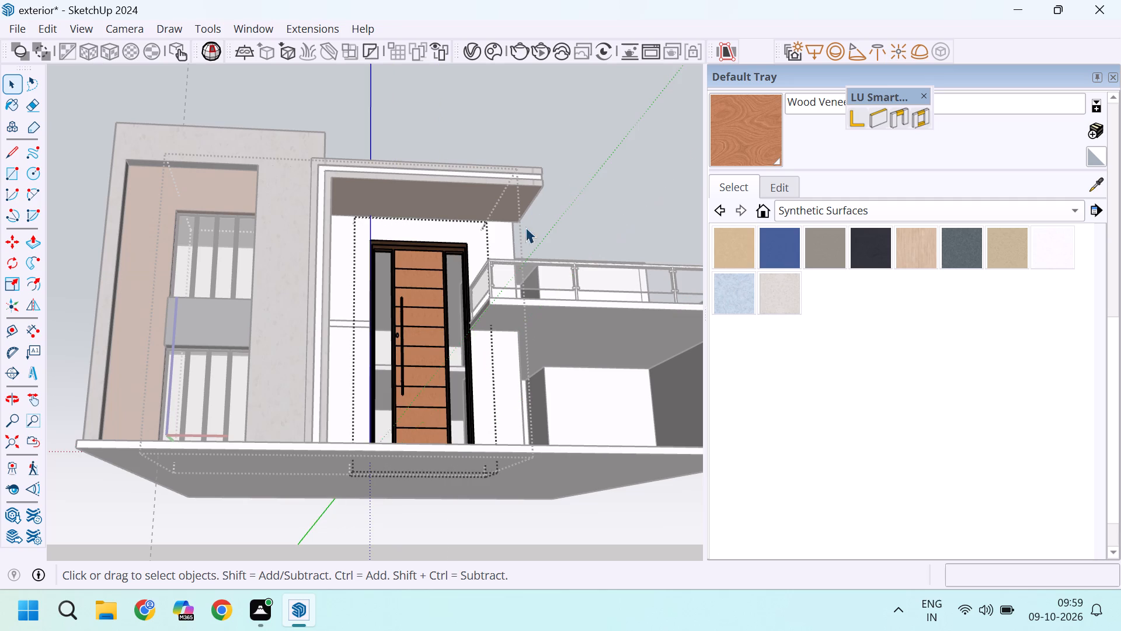
Paint the front door's inner frame, including the uprights around both sidelights, with the wood veneer.
{"action": "scroll", "coordinate": [474, 262], "scroll_direction": "up", "scroll_amount": 11}
{"action": "left_click", "coordinate": [480, 230]}
{"action": "double_click", "coordinate": [480, 230]}
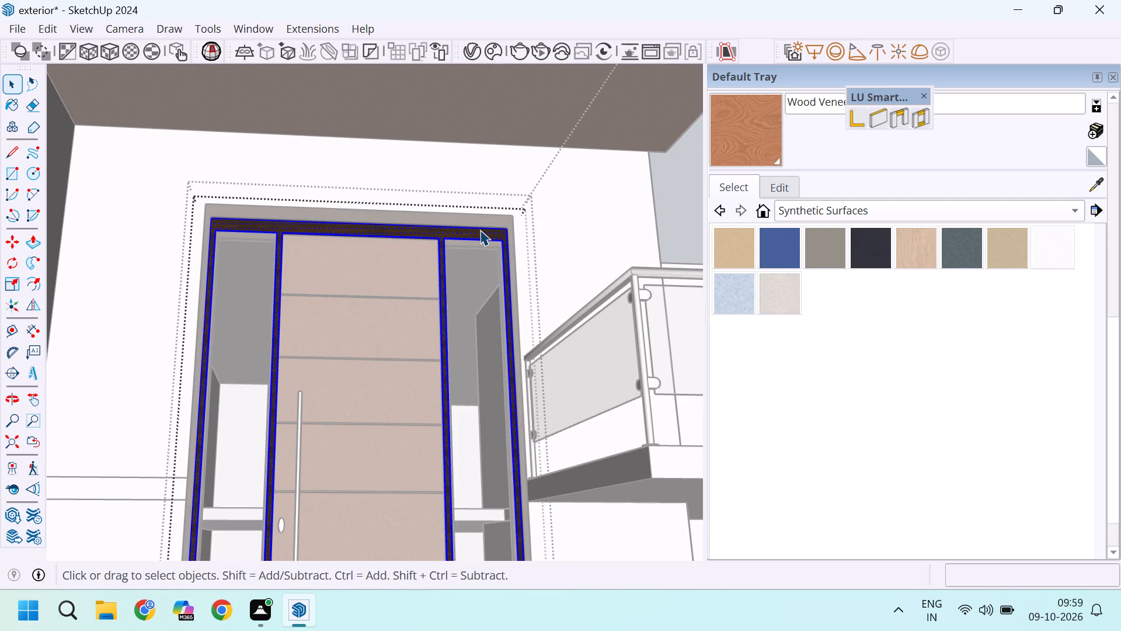
{"action": "left_click", "coordinate": [760, 136]}
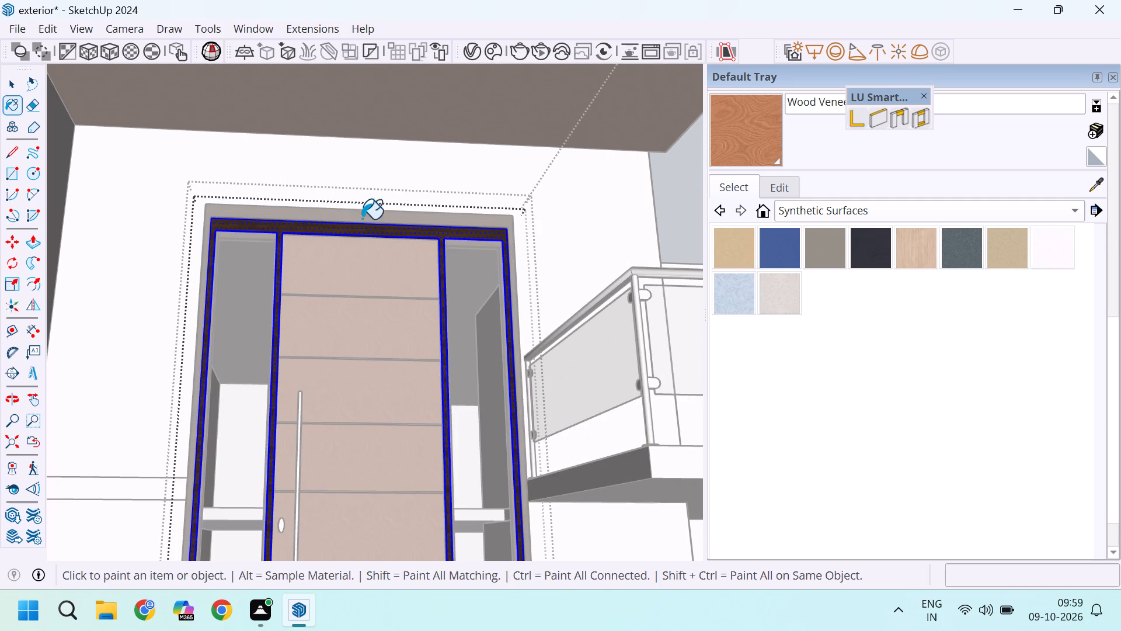
{"action": "scroll", "coordinate": [365, 223], "scroll_direction": "up", "scroll_amount": 4}
{"action": "left_click", "coordinate": [449, 238]}
{"action": "scroll", "coordinate": [447, 241], "scroll_direction": "down", "scroll_amount": 17}
{"action": "key", "text": "space"}
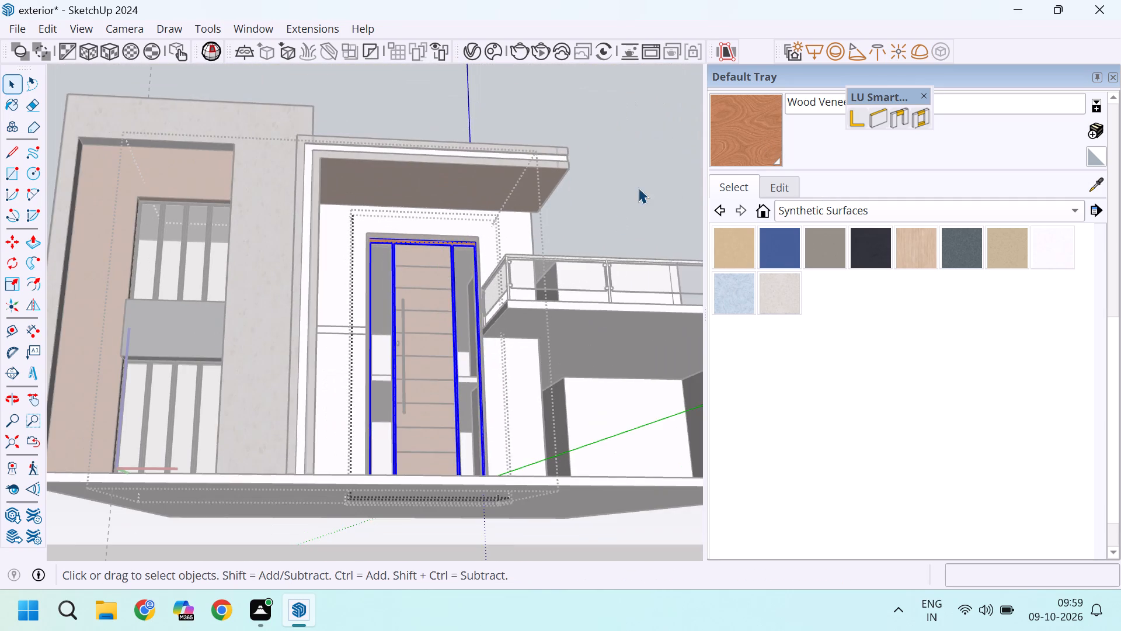
{"action": "left_click", "coordinate": [638, 188]}
Paint the front door's outer surrounding frame with the wood veneer.
{"action": "scroll", "coordinate": [517, 232], "scroll_direction": "up", "scroll_amount": 12}
{"action": "triple_click", "coordinate": [446, 235]}
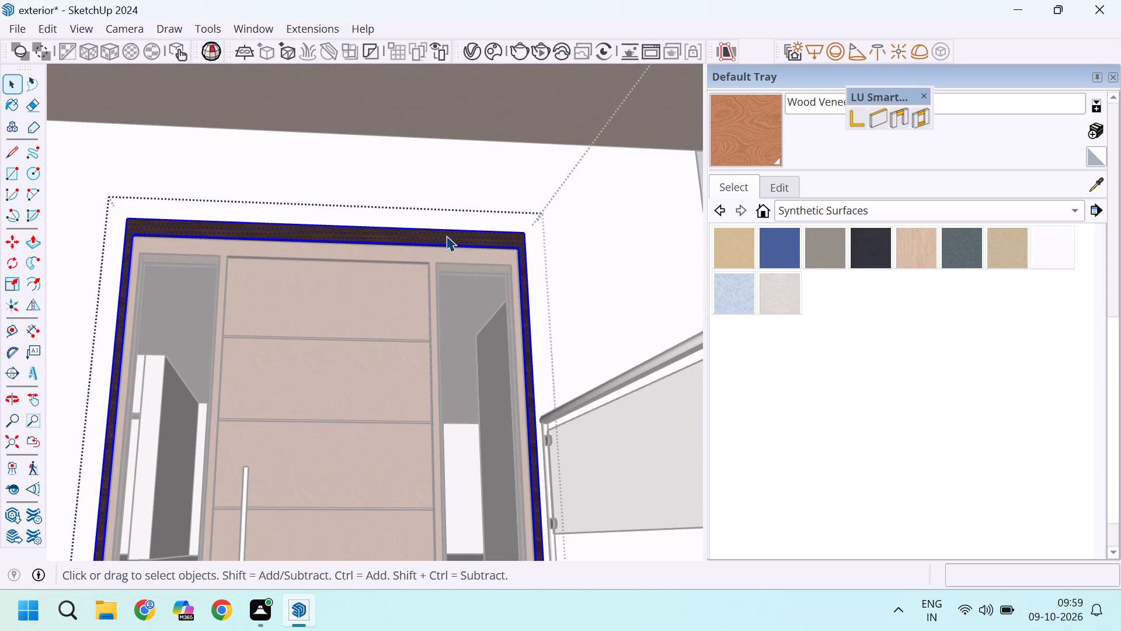
{"action": "left_click", "coordinate": [768, 110]}
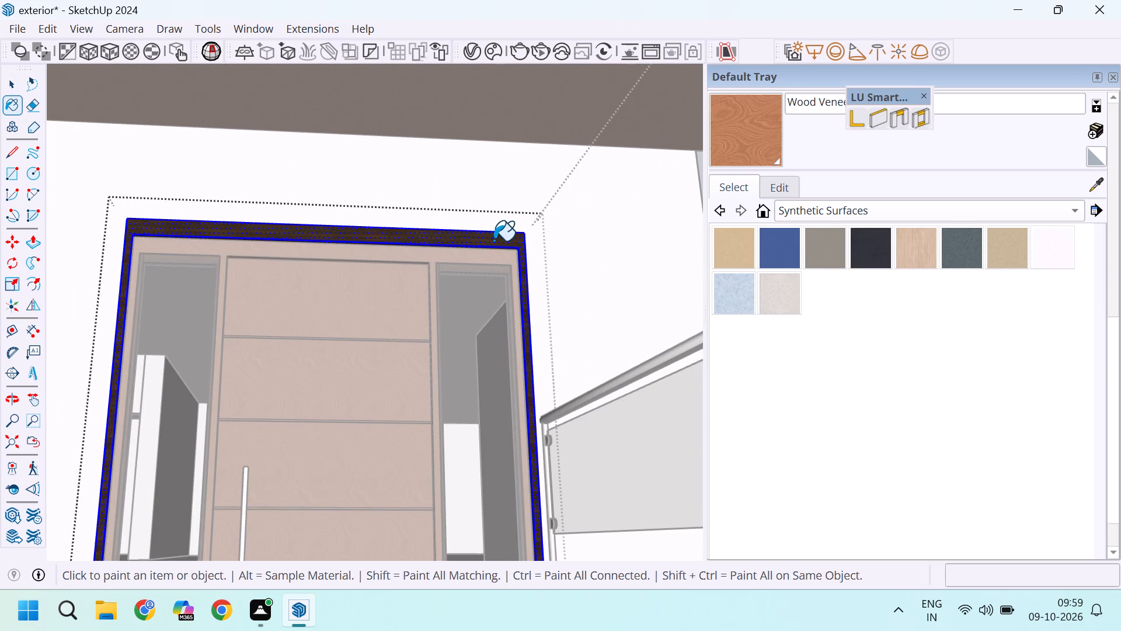
{"action": "left_click", "coordinate": [494, 241]}
{"action": "key", "text": "space"}
{"action": "scroll", "coordinate": [452, 216], "scroll_direction": "down", "scroll_amount": 11}
{"action": "left_click", "coordinate": [627, 183]}
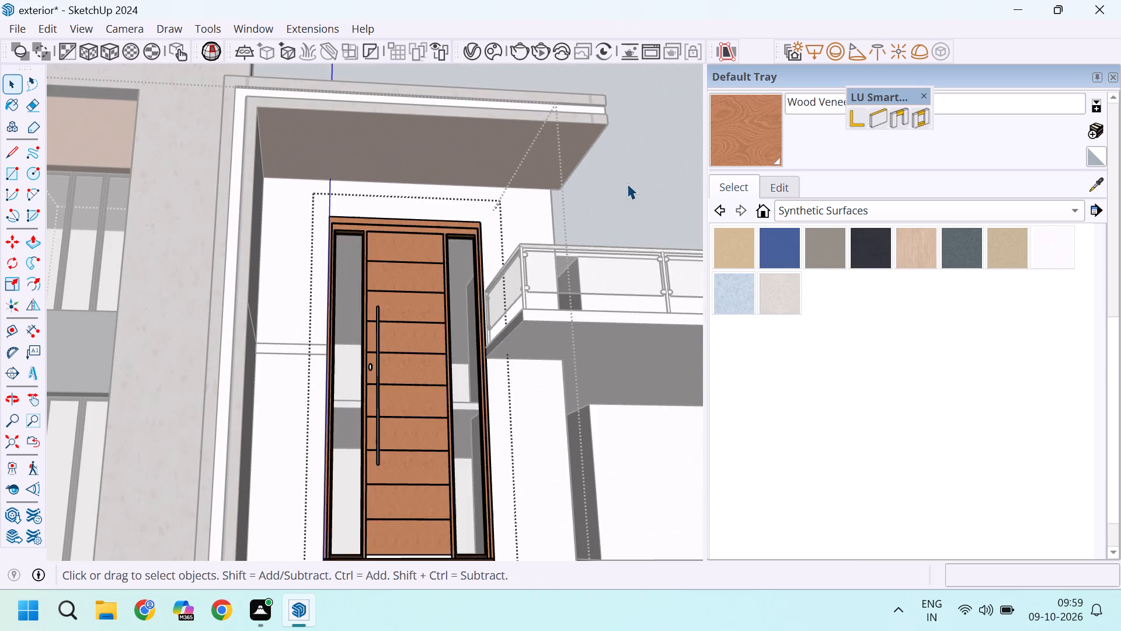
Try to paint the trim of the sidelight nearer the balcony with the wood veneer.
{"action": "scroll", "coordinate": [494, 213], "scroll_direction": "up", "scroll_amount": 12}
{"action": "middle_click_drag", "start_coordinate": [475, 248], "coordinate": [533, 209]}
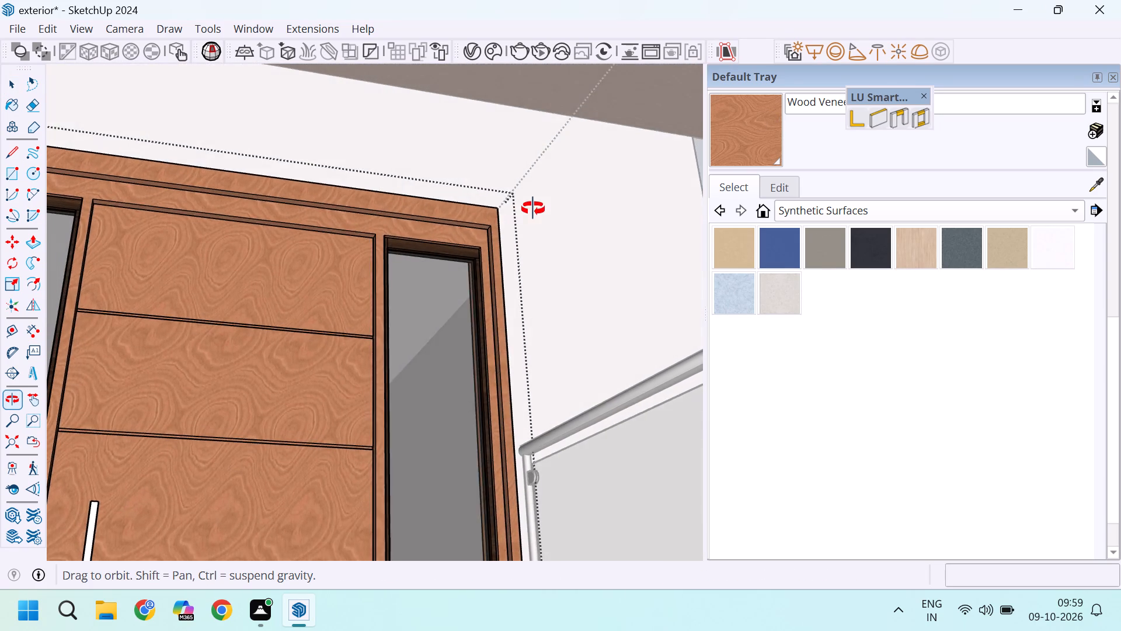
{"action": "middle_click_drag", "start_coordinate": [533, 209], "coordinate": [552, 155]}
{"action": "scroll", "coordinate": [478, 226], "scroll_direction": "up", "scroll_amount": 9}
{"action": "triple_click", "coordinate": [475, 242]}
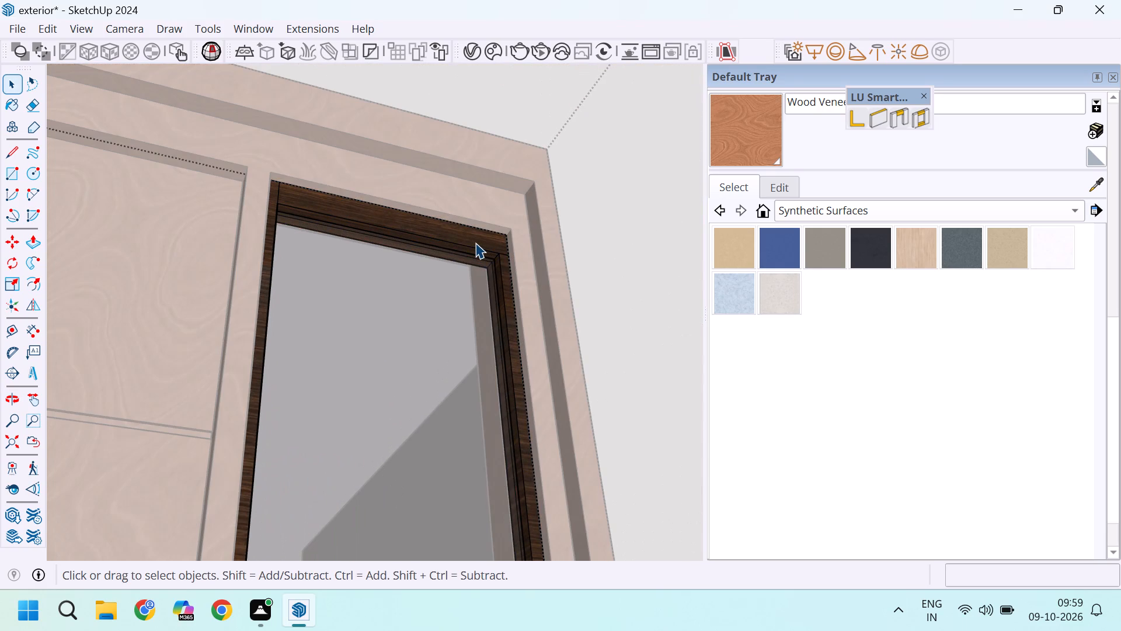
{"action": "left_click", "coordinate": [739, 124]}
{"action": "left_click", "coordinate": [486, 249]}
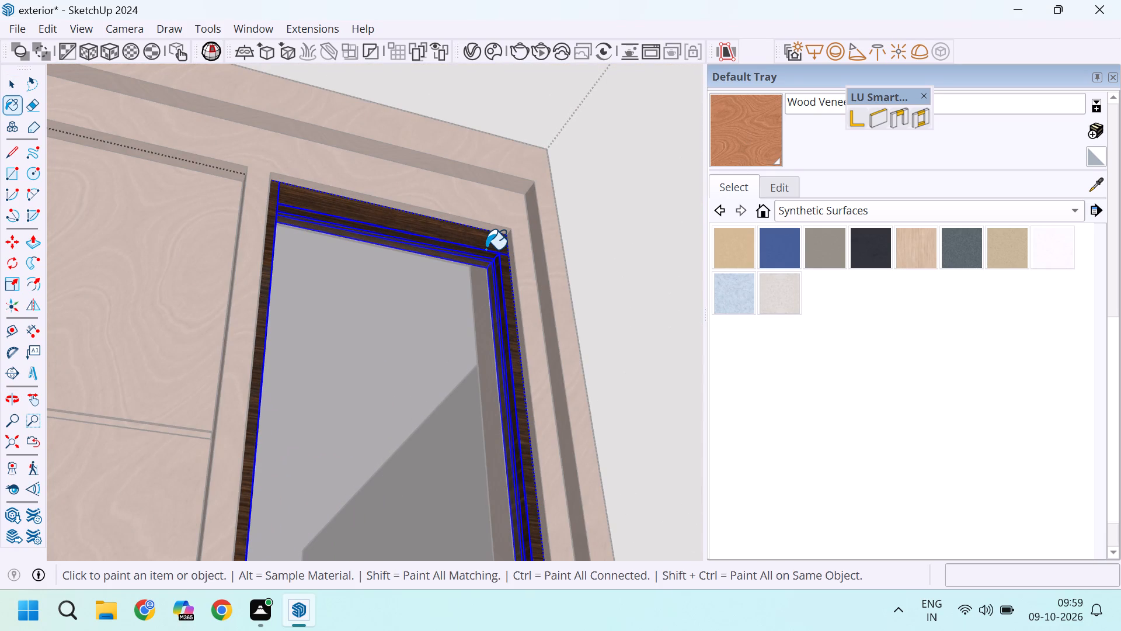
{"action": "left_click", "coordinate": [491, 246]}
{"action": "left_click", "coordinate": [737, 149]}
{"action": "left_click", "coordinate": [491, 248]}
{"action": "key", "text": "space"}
Open the nested trim group of the balcony-side sidelight, select its connected faces and paint them with the wood veneer.
{"action": "double_click", "coordinate": [478, 250]}
{"action": "left_click", "coordinate": [491, 241]}
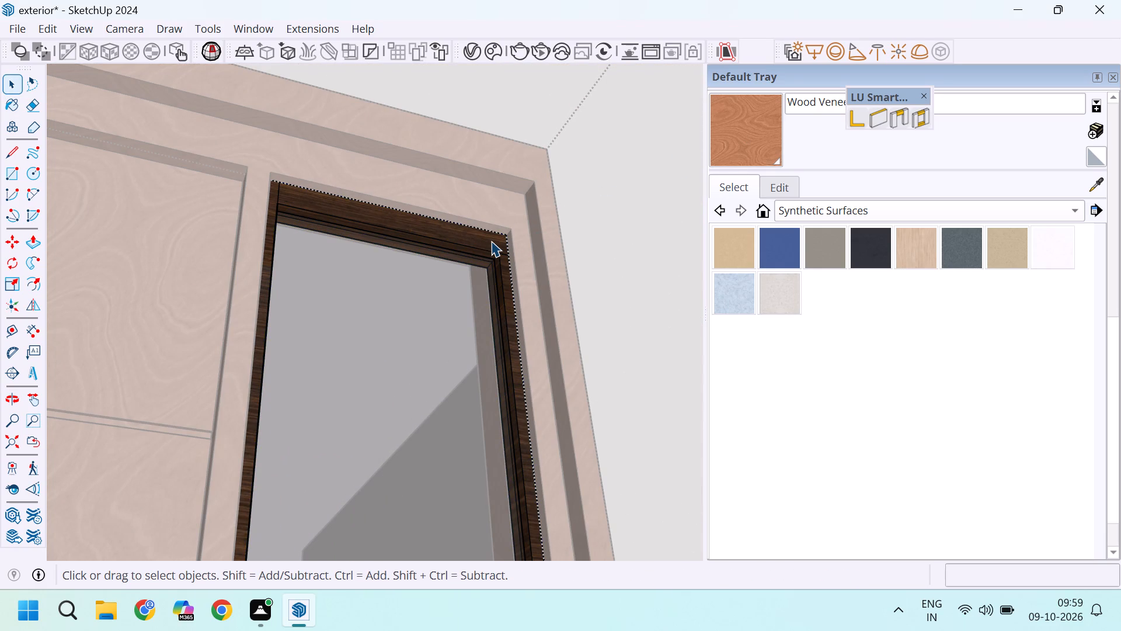
{"action": "triple_click", "coordinate": [491, 241]}
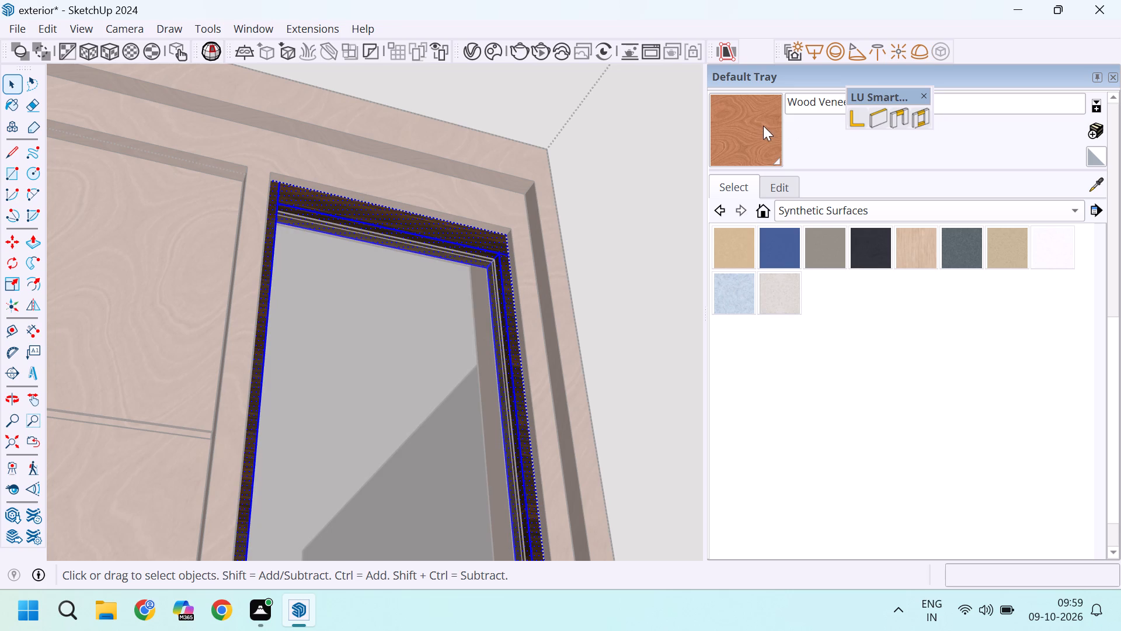
{"action": "left_click", "coordinate": [763, 126]}
{"action": "left_click", "coordinate": [481, 253]}
{"action": "key", "text": "space"}
{"action": "scroll", "coordinate": [509, 235], "scroll_direction": "down", "scroll_amount": 5}
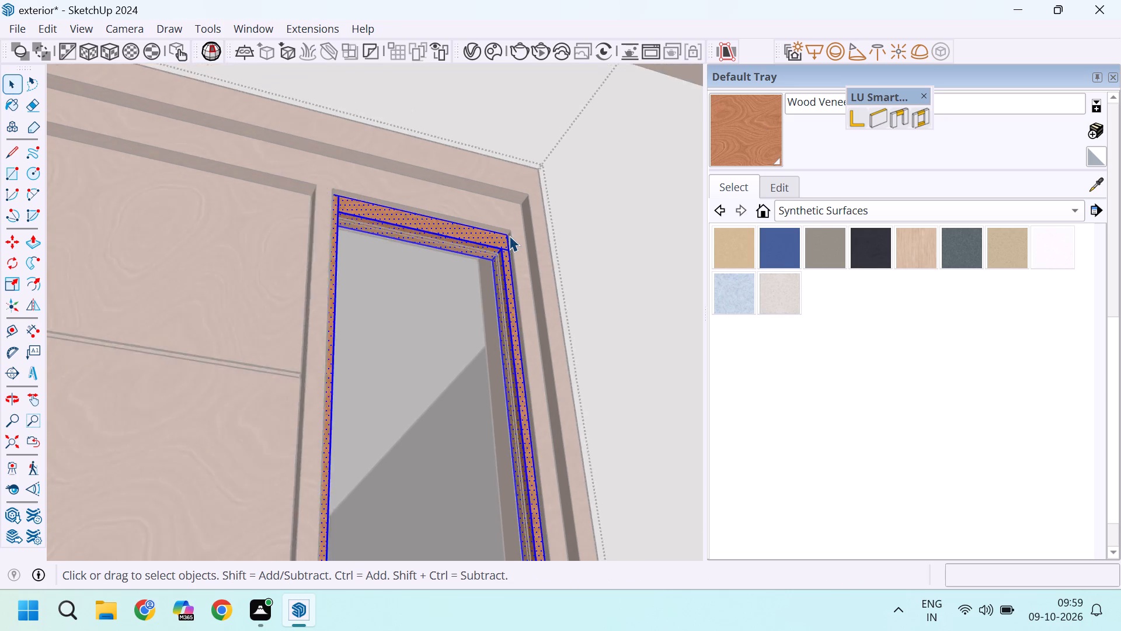
{"action": "scroll", "coordinate": [509, 235], "scroll_direction": "down", "scroll_amount": 20}
{"action": "scroll", "coordinate": [509, 235], "scroll_direction": "down", "scroll_amount": 9}
{"action": "left_click", "coordinate": [649, 165]}
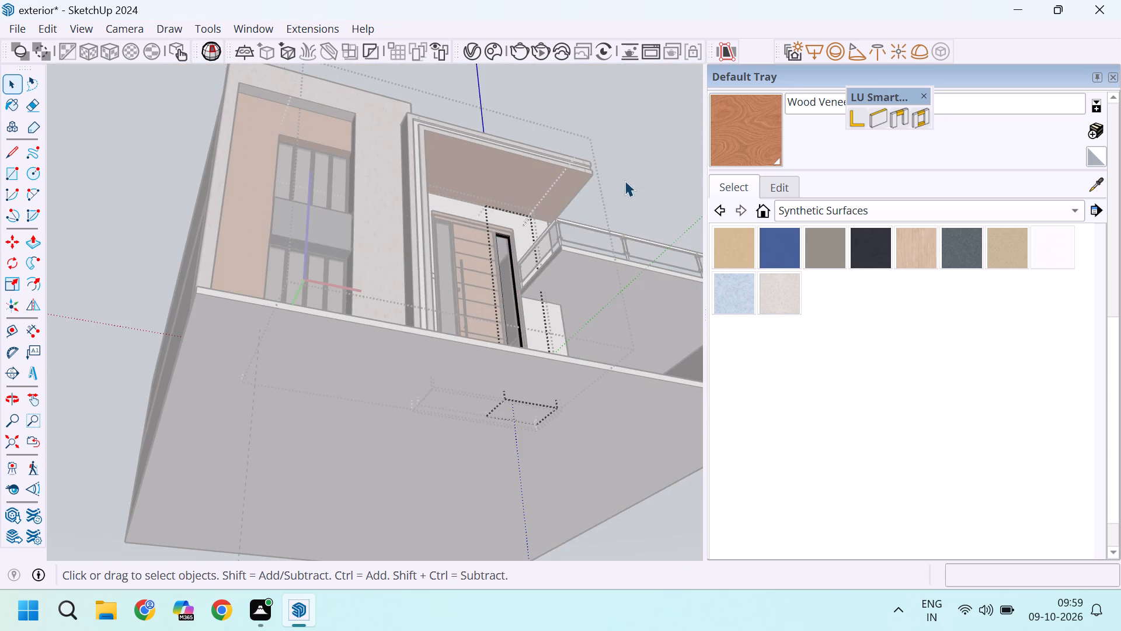
{"action": "middle_click_drag", "start_coordinate": [625, 181], "coordinate": [475, 377]}
{"action": "scroll", "coordinate": [471, 299], "scroll_direction": "up", "scroll_amount": 4}
{"action": "scroll", "coordinate": [509, 314], "scroll_direction": "down", "scroll_amount": 4}
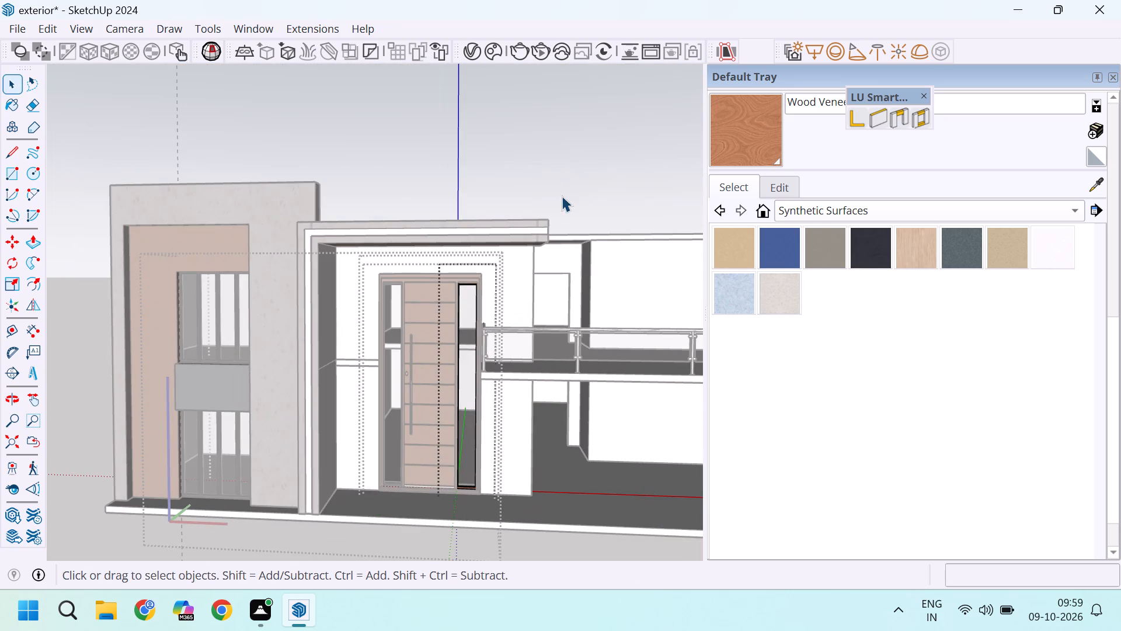
{"action": "left_click", "coordinate": [564, 191]}
Open the trim group of the sidelight on the door's handle side and paint its connected faces with the wood veneer.
{"action": "scroll", "coordinate": [496, 282], "scroll_direction": "up", "scroll_amount": 20}
{"action": "middle_click_drag", "start_coordinate": [442, 224], "coordinate": [441, 224]}
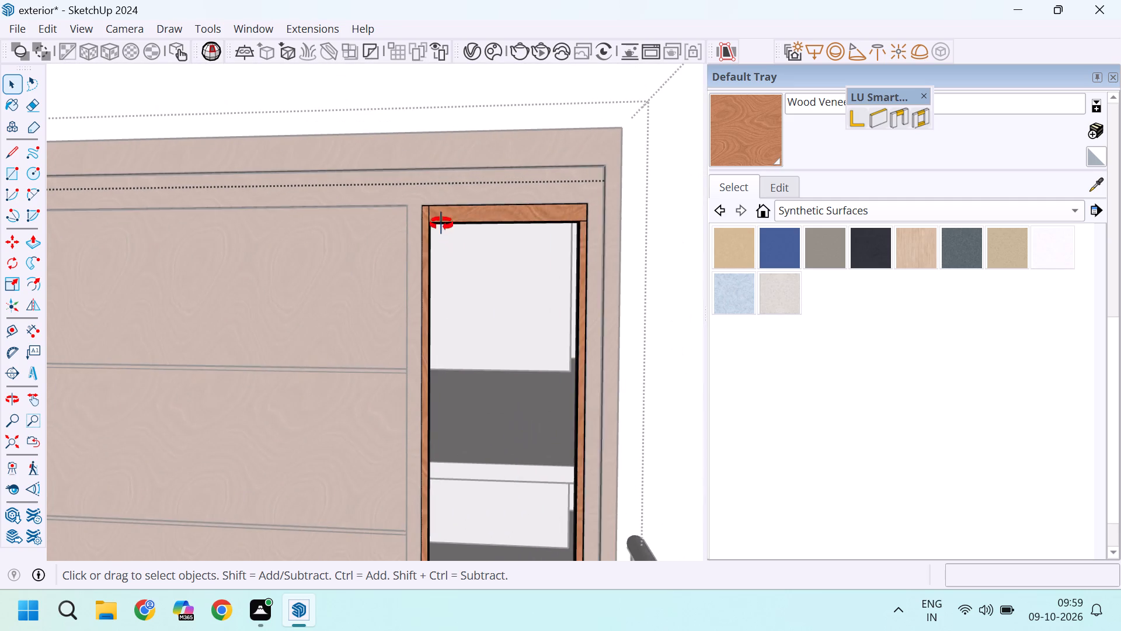
{"action": "middle_click_drag", "start_coordinate": [441, 224], "coordinate": [409, 272]}
{"action": "scroll", "coordinate": [472, 271], "scroll_direction": "down", "scroll_amount": 5}
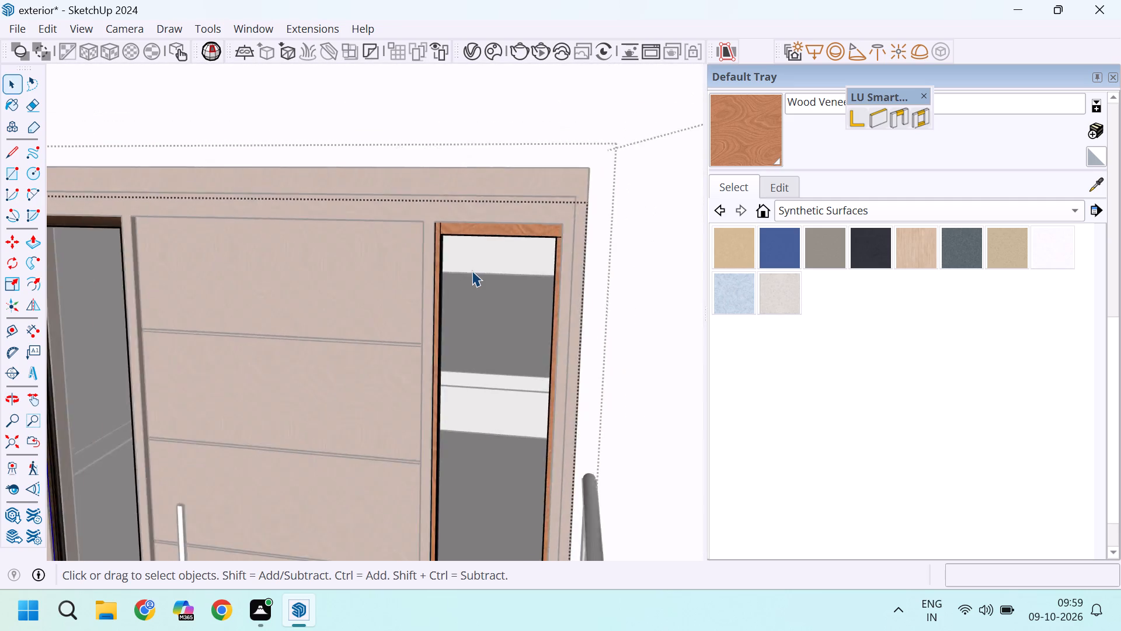
{"action": "scroll", "coordinate": [472, 271], "scroll_direction": "down", "scroll_amount": 20}
{"action": "scroll", "coordinate": [472, 271], "scroll_direction": "down", "scroll_amount": 3}
{"action": "scroll", "coordinate": [403, 278], "scroll_direction": "up", "scroll_amount": 8}
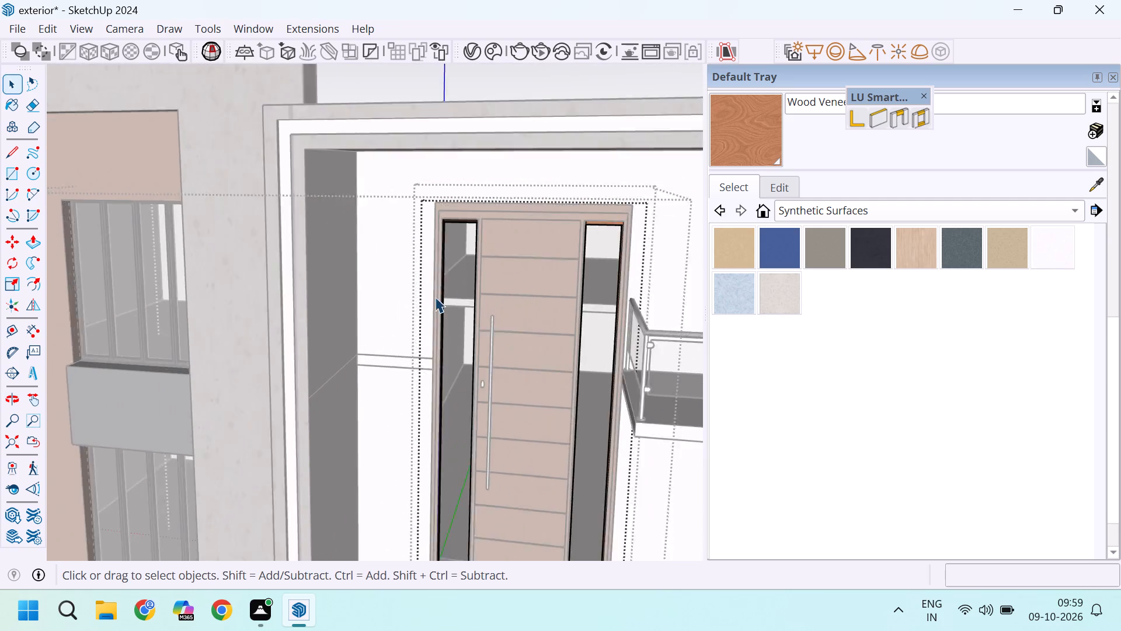
{"action": "scroll", "coordinate": [435, 297], "scroll_direction": "up", "scroll_amount": 13}
{"action": "left_click", "coordinate": [443, 179]}
{"action": "triple_click", "coordinate": [447, 176]}
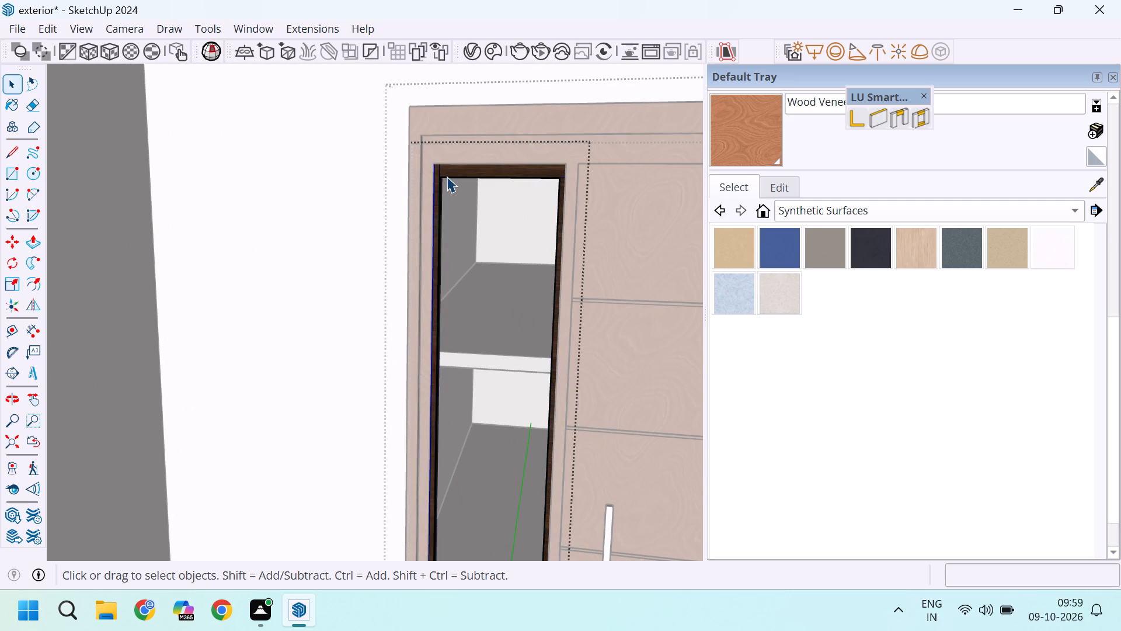
{"action": "double_click", "coordinate": [447, 176]}
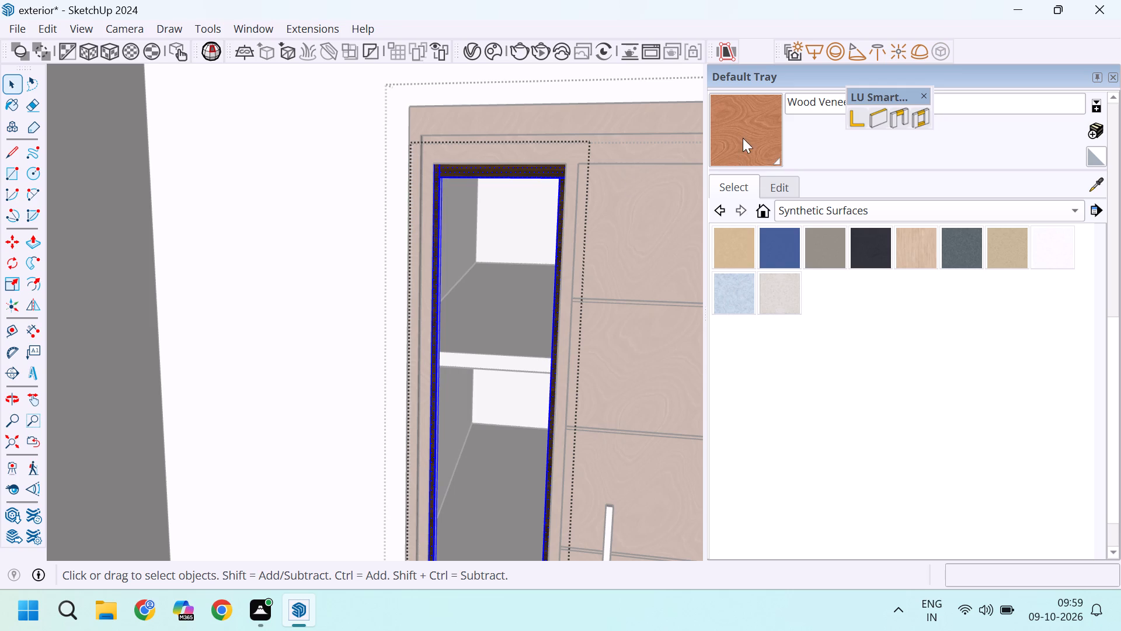
{"action": "left_click", "coordinate": [743, 138]}
{"action": "scroll", "coordinate": [597, 177], "scroll_direction": "up", "scroll_amount": 5}
{"action": "left_click", "coordinate": [531, 168]}
{"action": "key", "text": "space"}
{"action": "scroll", "coordinate": [548, 262], "scroll_direction": "down", "scroll_amount": 5}
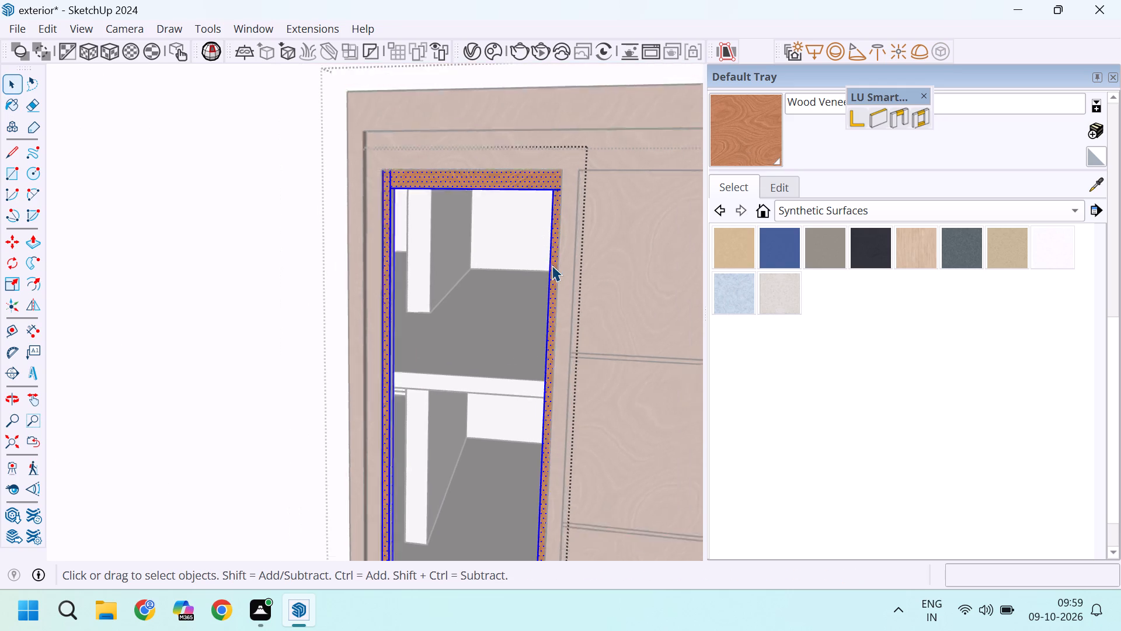
{"action": "scroll", "coordinate": [552, 265], "scroll_direction": "down", "scroll_amount": 20}
{"action": "scroll", "coordinate": [552, 265], "scroll_direction": "down", "scroll_amount": 12}
{"action": "triple_click", "coordinate": [609, 128]}
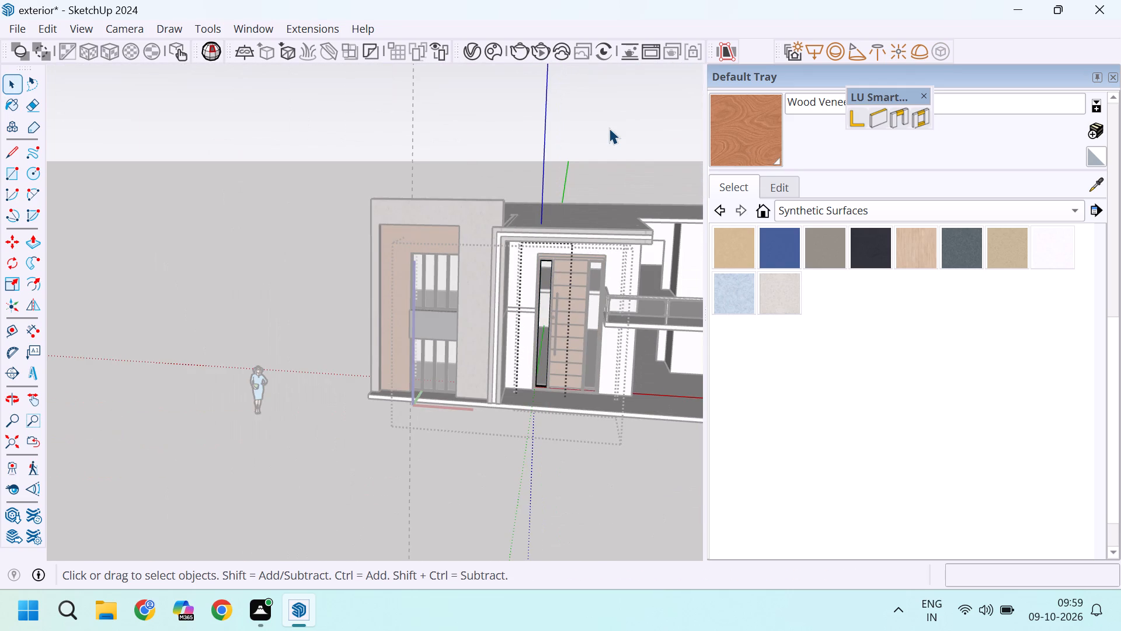
{"action": "triple_click", "coordinate": [609, 128]}
{"action": "double_click", "coordinate": [609, 128]}
Inspect the front door's veneer finish, close its enclosing group and review the whole entrance facade.
{"action": "scroll", "coordinate": [628, 287], "scroll_direction": "up", "scroll_amount": 5}
{"action": "middle_click_drag", "start_coordinate": [590, 314], "coordinate": [553, 319]}
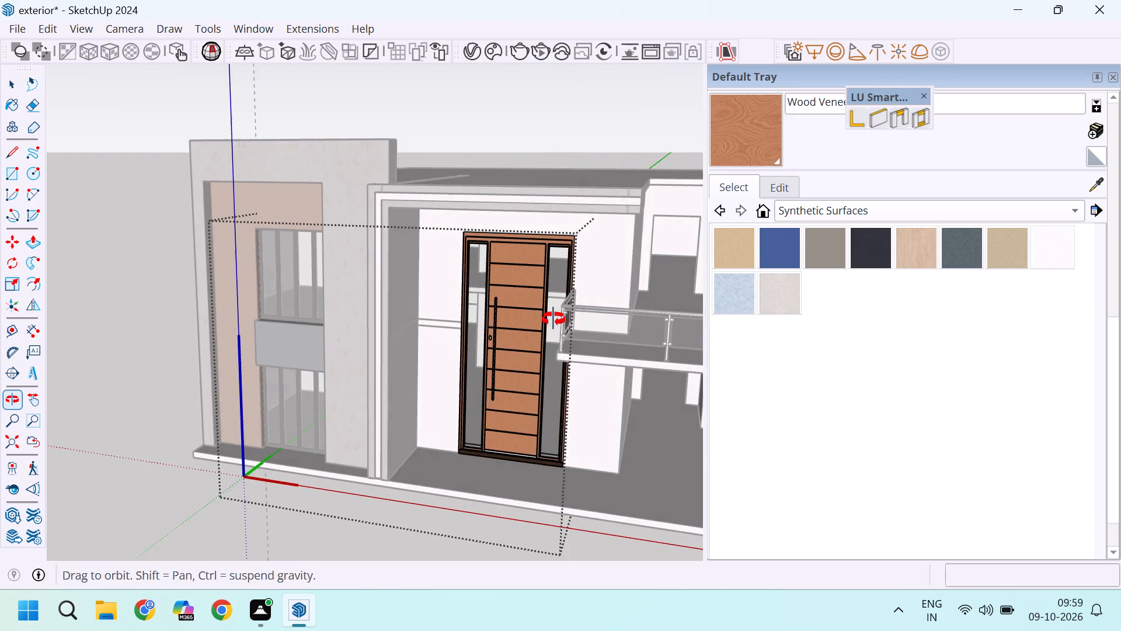
{"action": "middle_click_drag", "start_coordinate": [553, 319], "coordinate": [569, 320]}
{"action": "scroll", "coordinate": [551, 320], "scroll_direction": "up", "scroll_amount": 4}
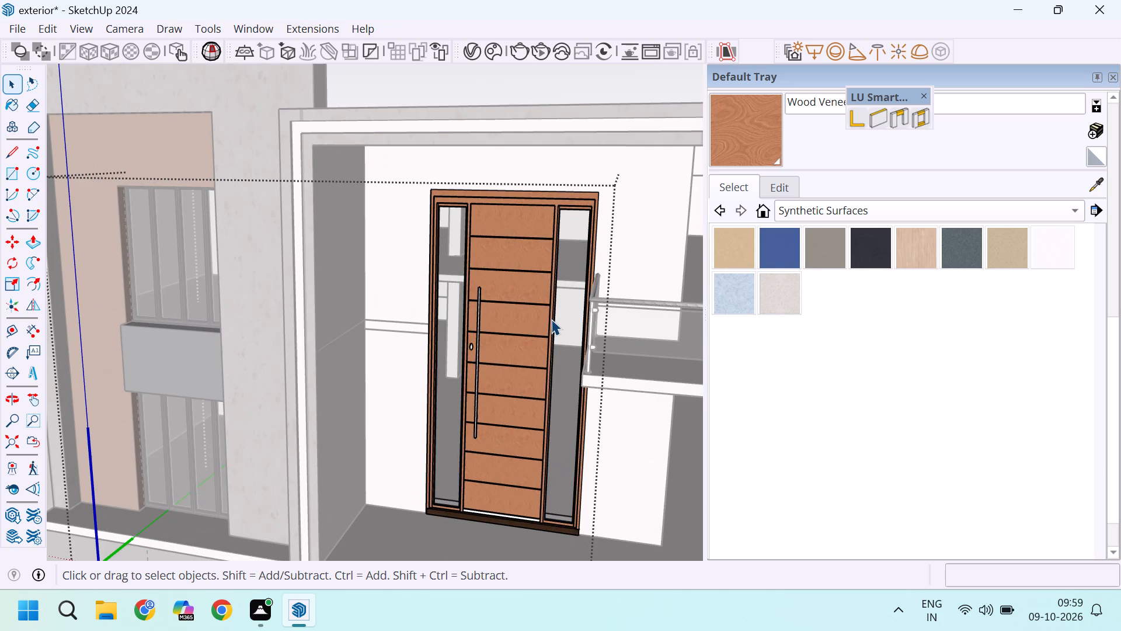
{"action": "scroll", "coordinate": [524, 318], "scroll_direction": "down", "scroll_amount": 5}
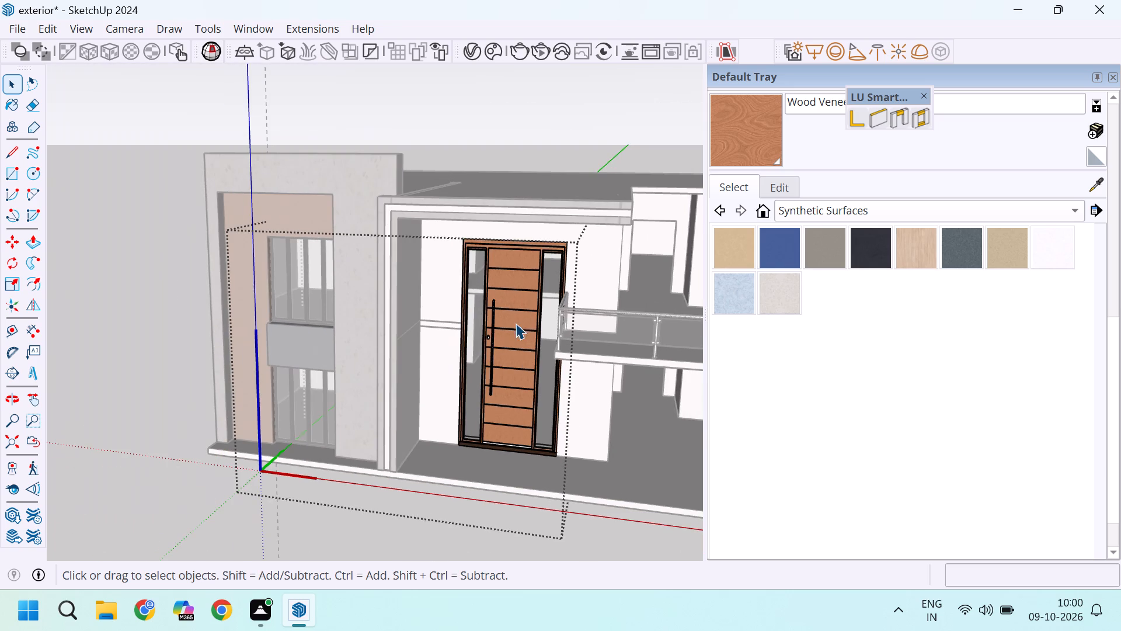
{"action": "left_click", "coordinate": [493, 150]}
{"action": "middle_click_drag", "start_coordinate": [379, 342], "coordinate": [423, 351]}
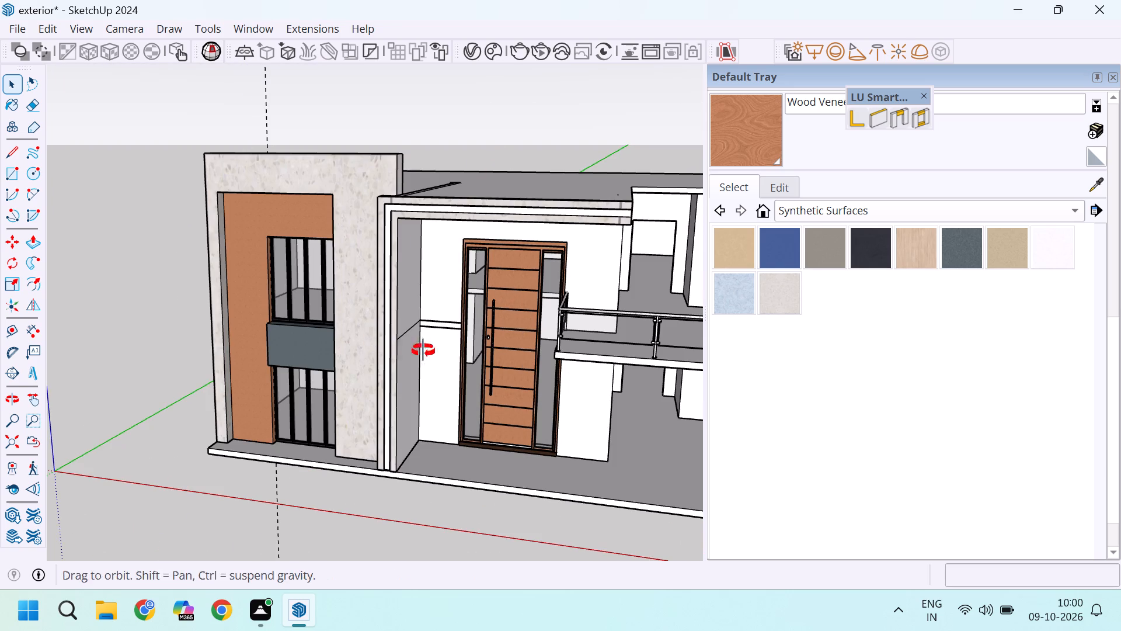
{"action": "middle_click_drag", "start_coordinate": [423, 351], "coordinate": [432, 348]}
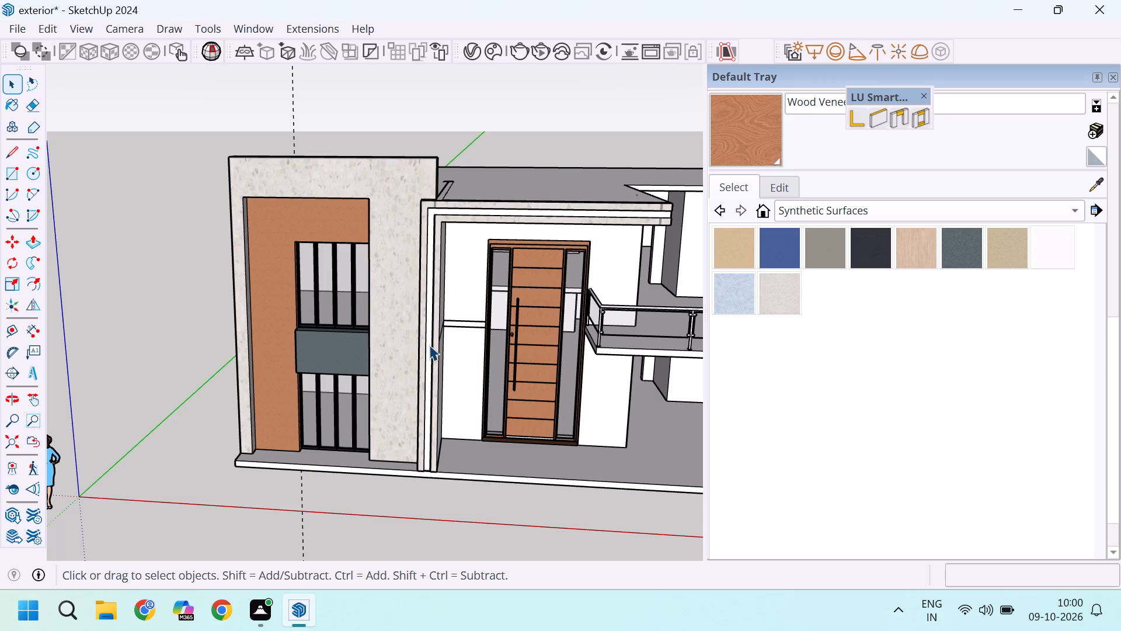
Examine the facade and the white wall beside the front door's handle side.
{"action": "scroll", "coordinate": [531, 252], "scroll_direction": "up", "scroll_amount": 1}
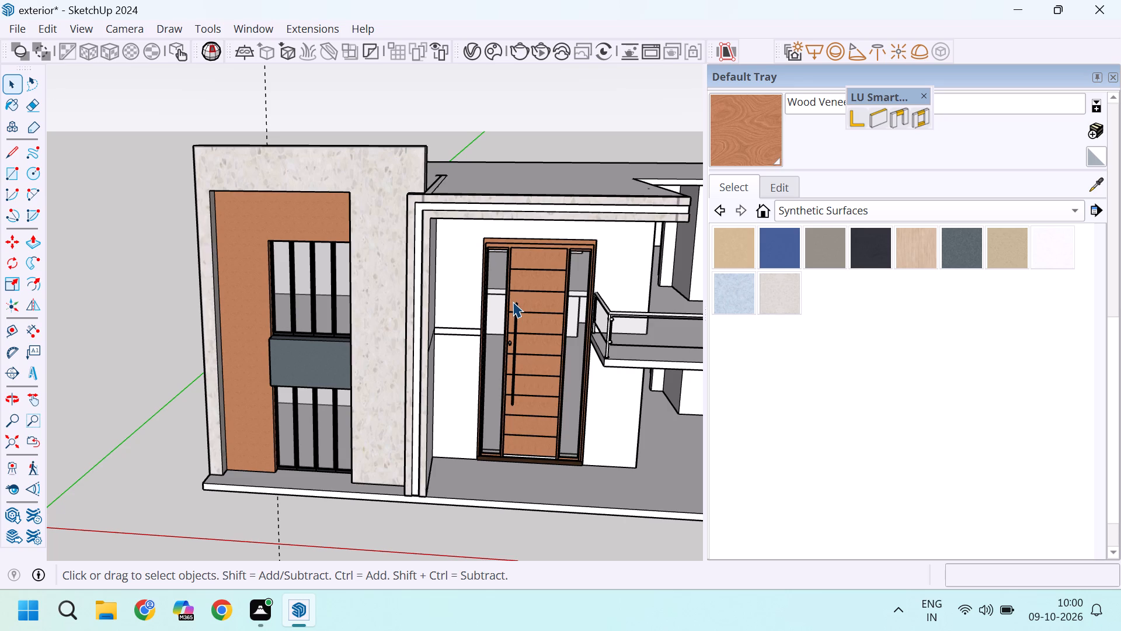
{"action": "scroll", "coordinate": [243, 188], "scroll_direction": "down", "scroll_amount": 11}
{"action": "middle_click_drag", "start_coordinate": [260, 206], "coordinate": [347, 237]}
{"action": "scroll", "coordinate": [358, 234], "scroll_direction": "up", "scroll_amount": 3}
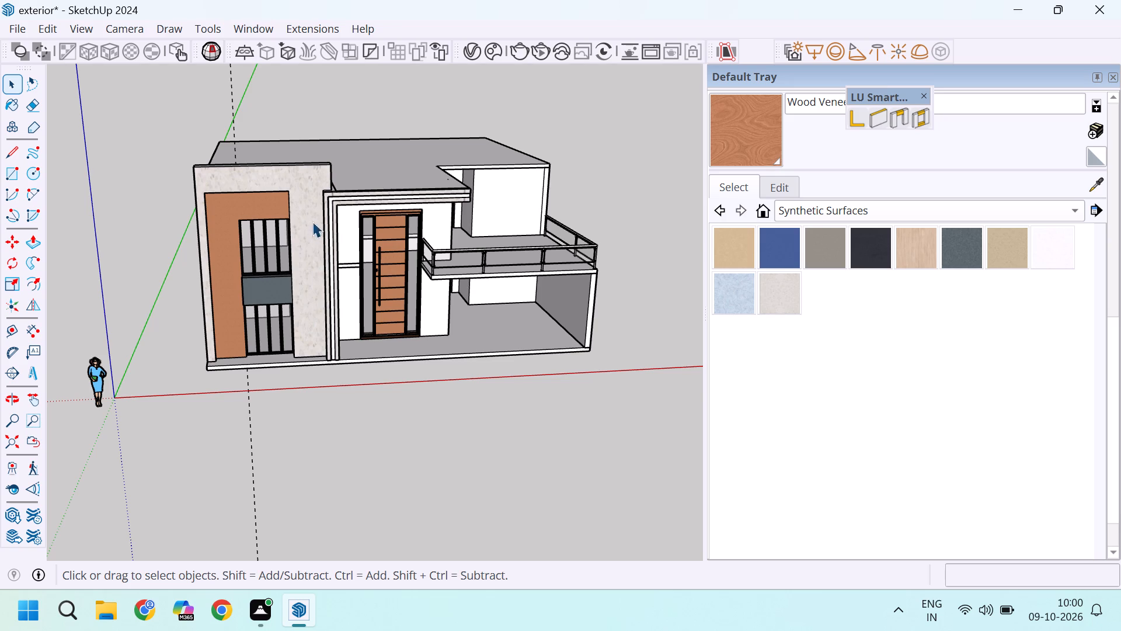
{"action": "scroll", "coordinate": [377, 283], "scroll_direction": "up", "scroll_amount": 4}
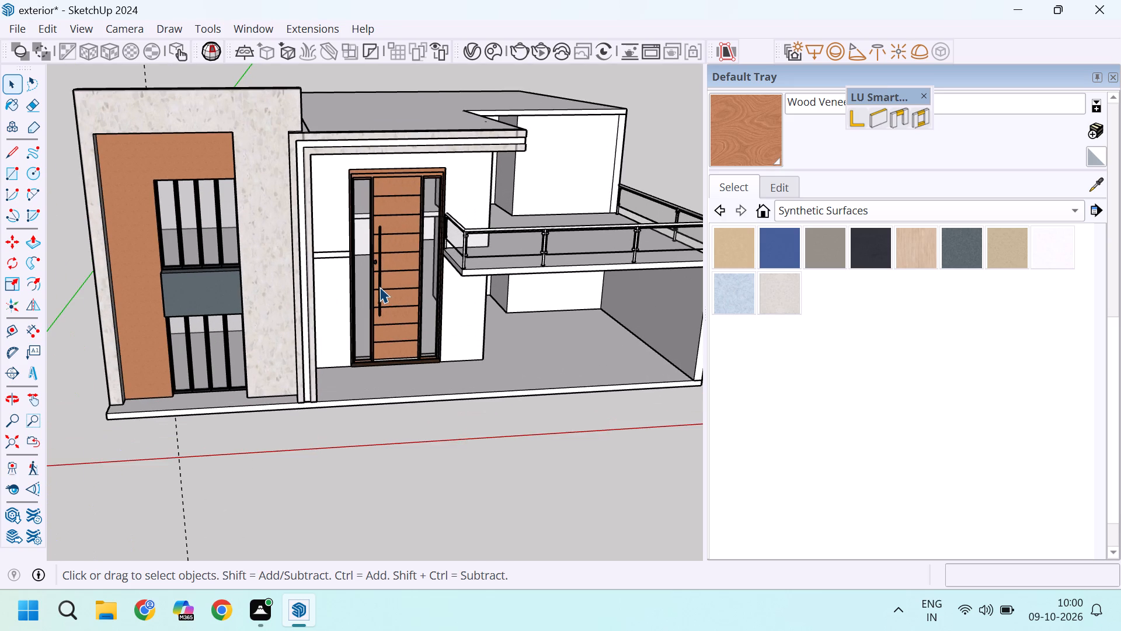
{"action": "scroll", "coordinate": [340, 276], "scroll_direction": "up", "scroll_amount": 6}
{"action": "middle_click_drag", "start_coordinate": [365, 314], "coordinate": [314, 314]}
{"action": "left_click", "coordinate": [286, 241]}
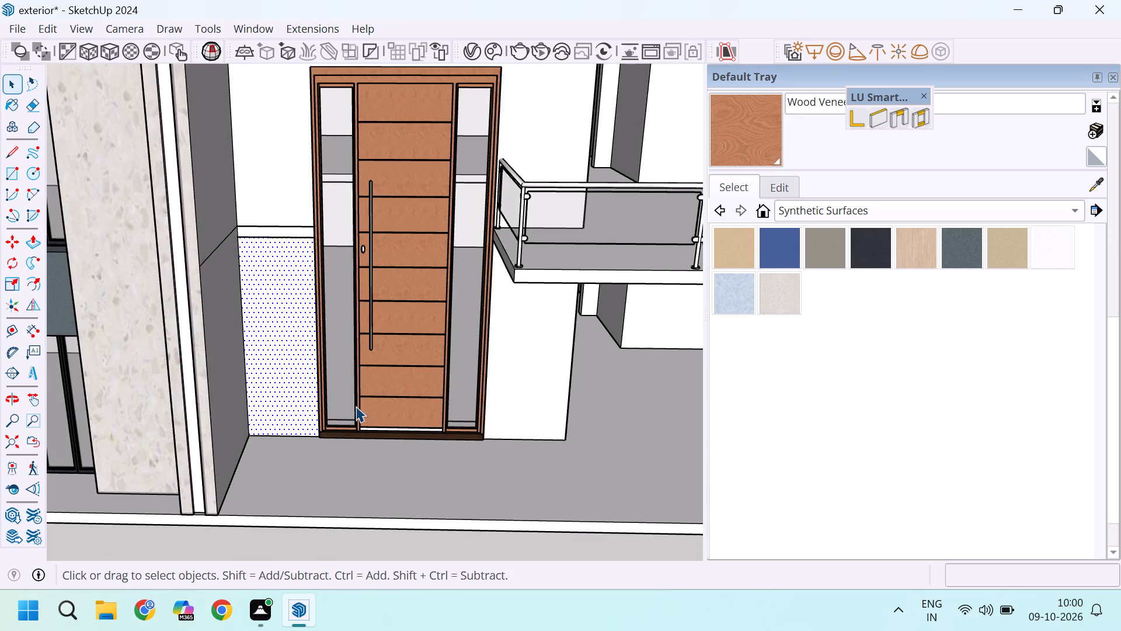
Measure the width of the front door's threshold along the floor with the Line tool.
{"action": "scroll", "coordinate": [360, 423], "scroll_direction": "down", "scroll_amount": 2}
{"action": "scroll", "coordinate": [359, 425], "scroll_direction": "up", "scroll_amount": 5}
{"action": "scroll", "coordinate": [489, 481], "scroll_direction": "up", "scroll_amount": 4}
{"action": "left_click", "coordinate": [559, 455]}
{"action": "scroll", "coordinate": [548, 453], "scroll_direction": "up", "scroll_amount": 2}
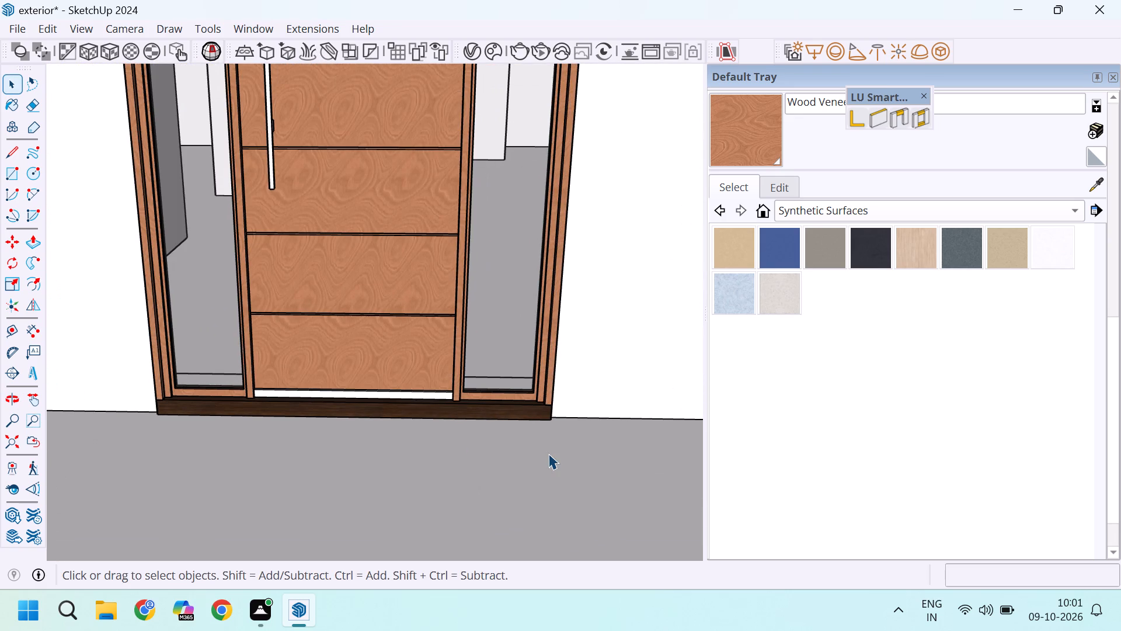
{"action": "key", "text": "l"}
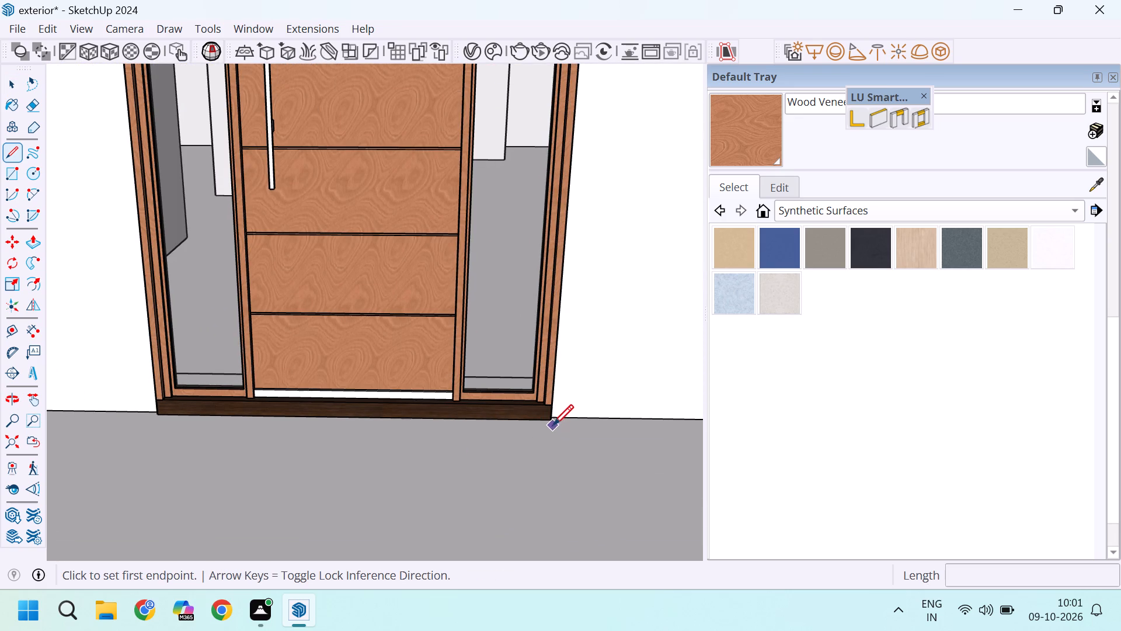
{"action": "left_click_drag", "start_coordinate": [553, 422], "coordinate": [547, 421]}
{"action": "key", "text": "Escape"}
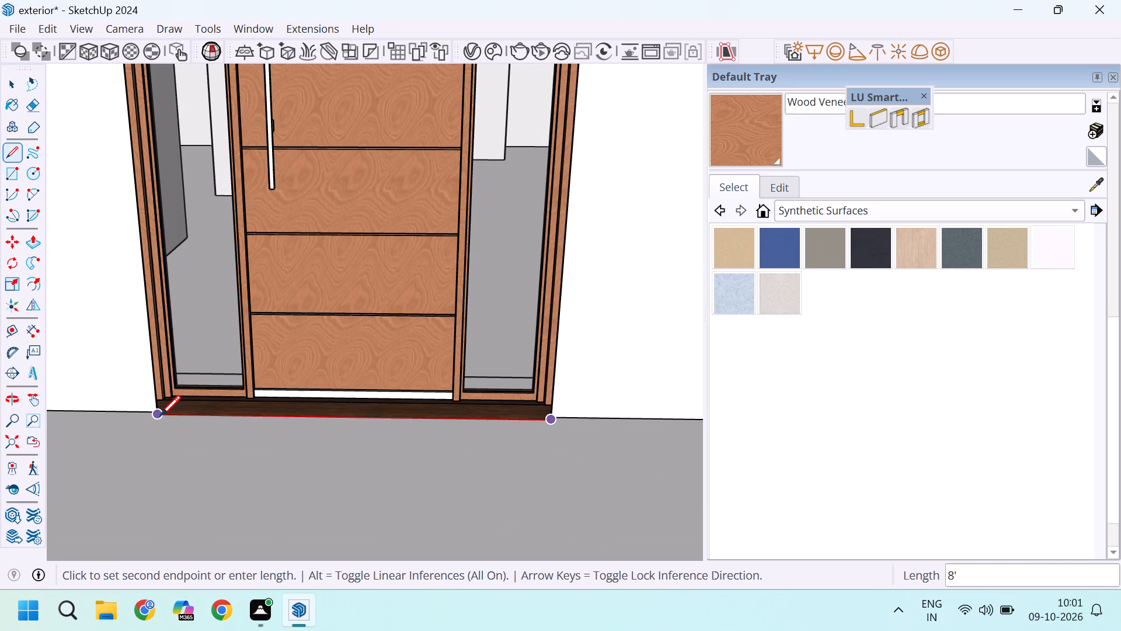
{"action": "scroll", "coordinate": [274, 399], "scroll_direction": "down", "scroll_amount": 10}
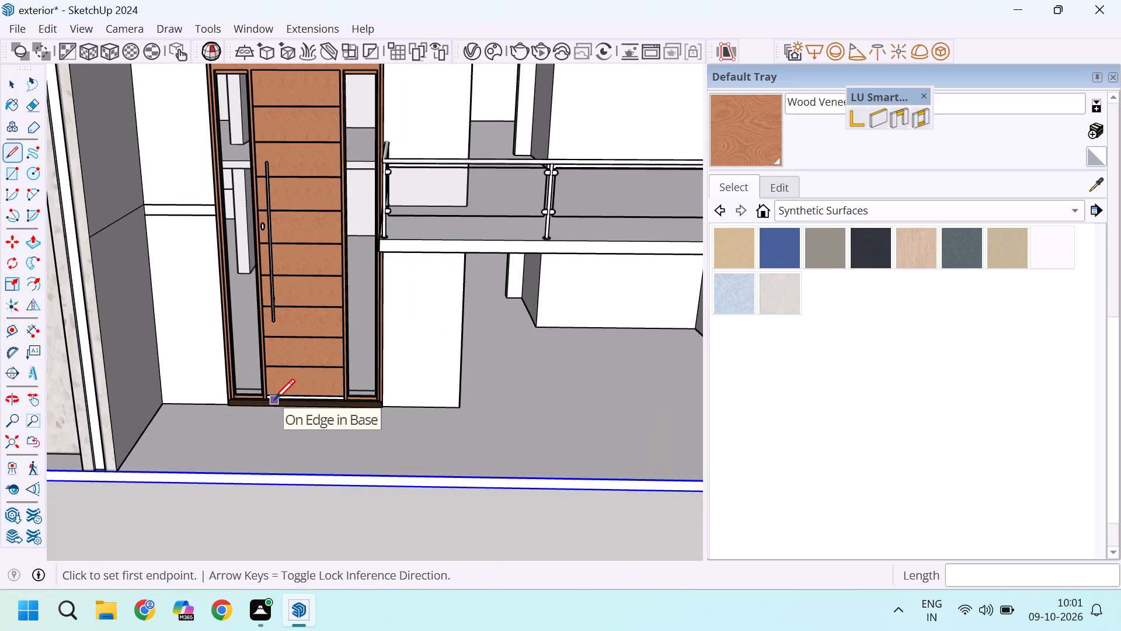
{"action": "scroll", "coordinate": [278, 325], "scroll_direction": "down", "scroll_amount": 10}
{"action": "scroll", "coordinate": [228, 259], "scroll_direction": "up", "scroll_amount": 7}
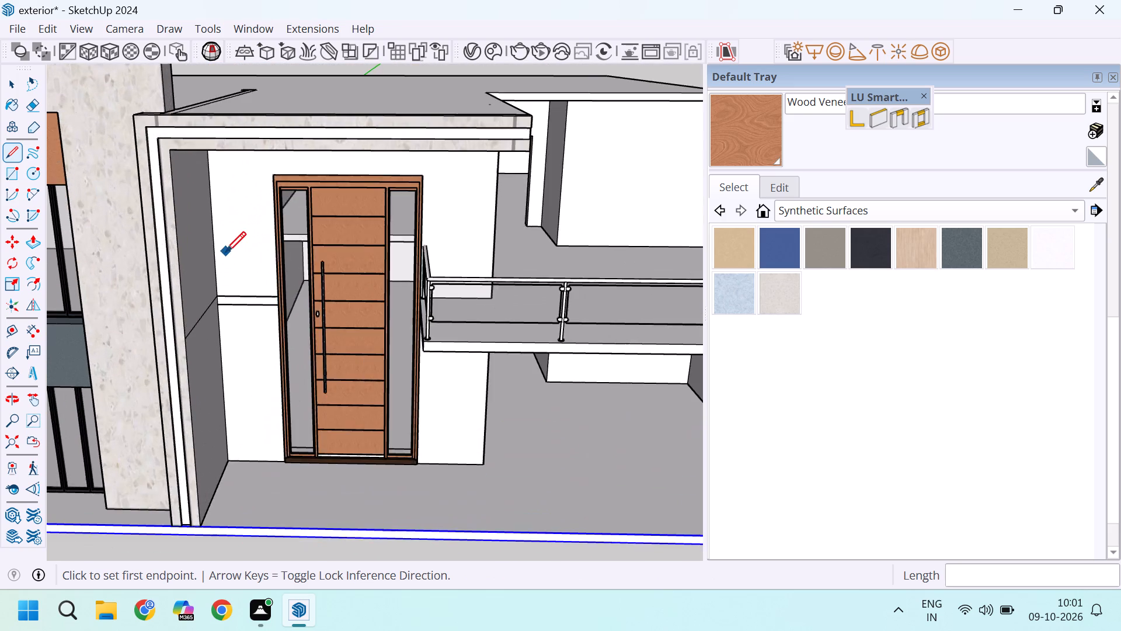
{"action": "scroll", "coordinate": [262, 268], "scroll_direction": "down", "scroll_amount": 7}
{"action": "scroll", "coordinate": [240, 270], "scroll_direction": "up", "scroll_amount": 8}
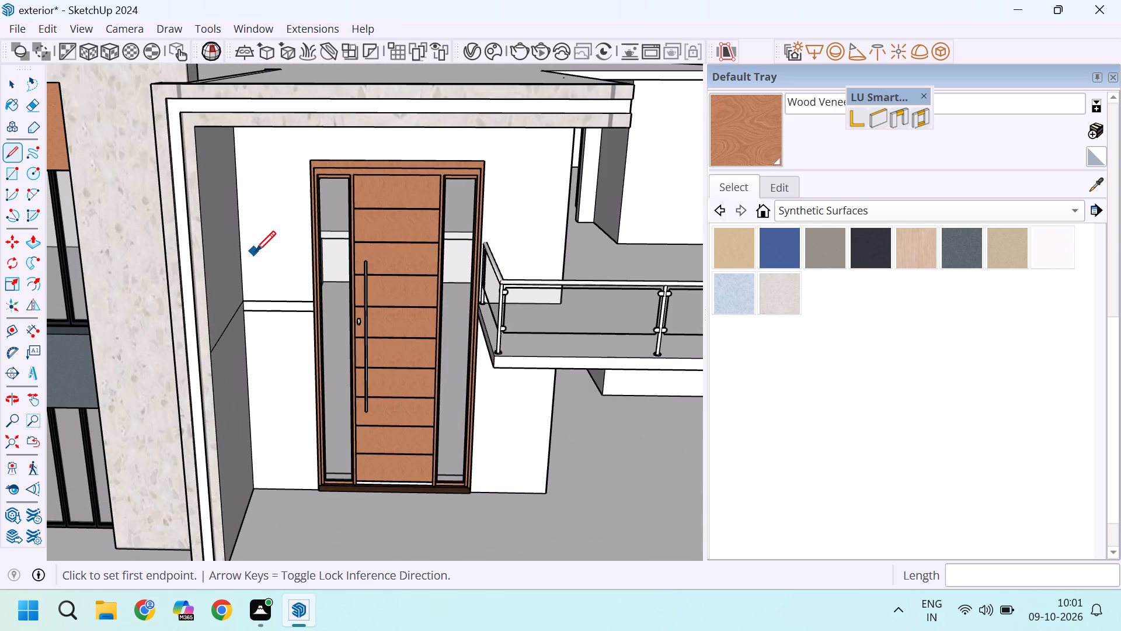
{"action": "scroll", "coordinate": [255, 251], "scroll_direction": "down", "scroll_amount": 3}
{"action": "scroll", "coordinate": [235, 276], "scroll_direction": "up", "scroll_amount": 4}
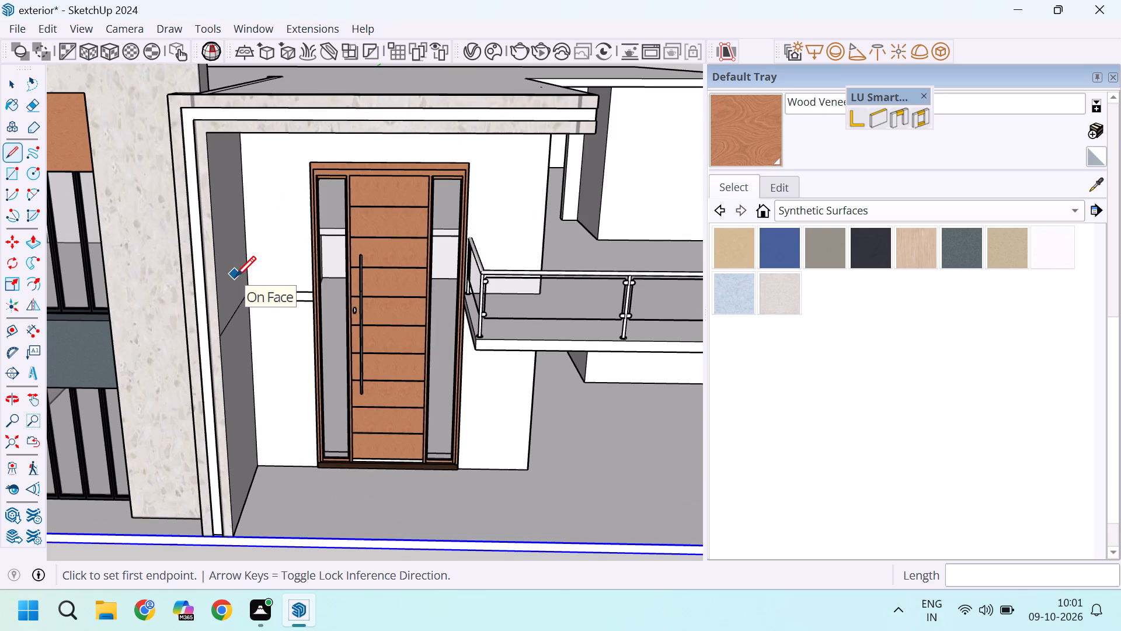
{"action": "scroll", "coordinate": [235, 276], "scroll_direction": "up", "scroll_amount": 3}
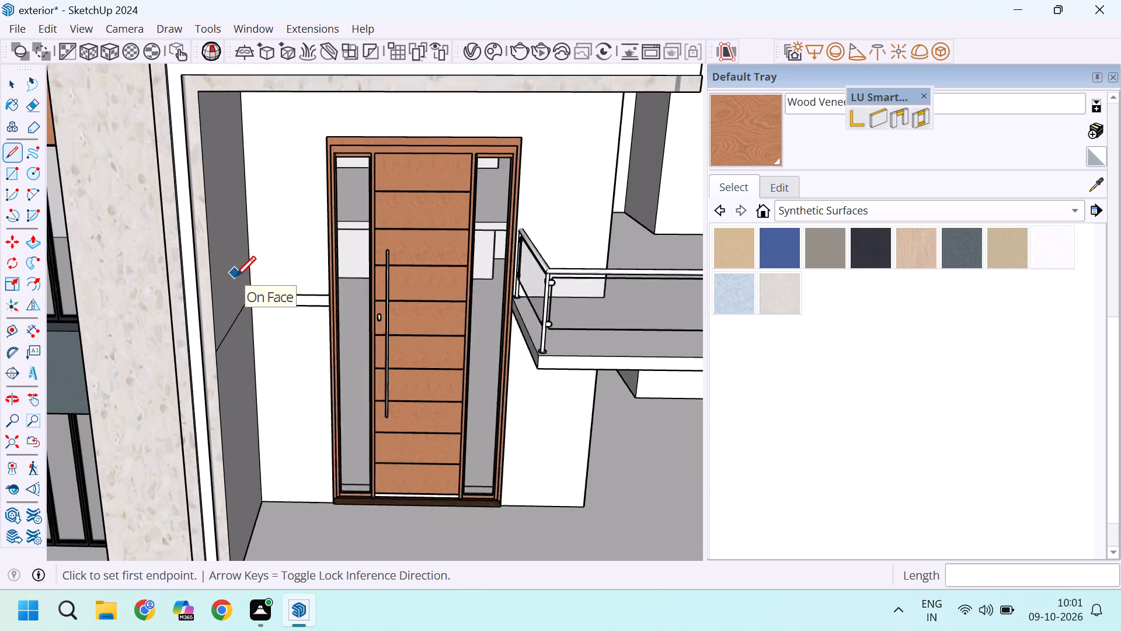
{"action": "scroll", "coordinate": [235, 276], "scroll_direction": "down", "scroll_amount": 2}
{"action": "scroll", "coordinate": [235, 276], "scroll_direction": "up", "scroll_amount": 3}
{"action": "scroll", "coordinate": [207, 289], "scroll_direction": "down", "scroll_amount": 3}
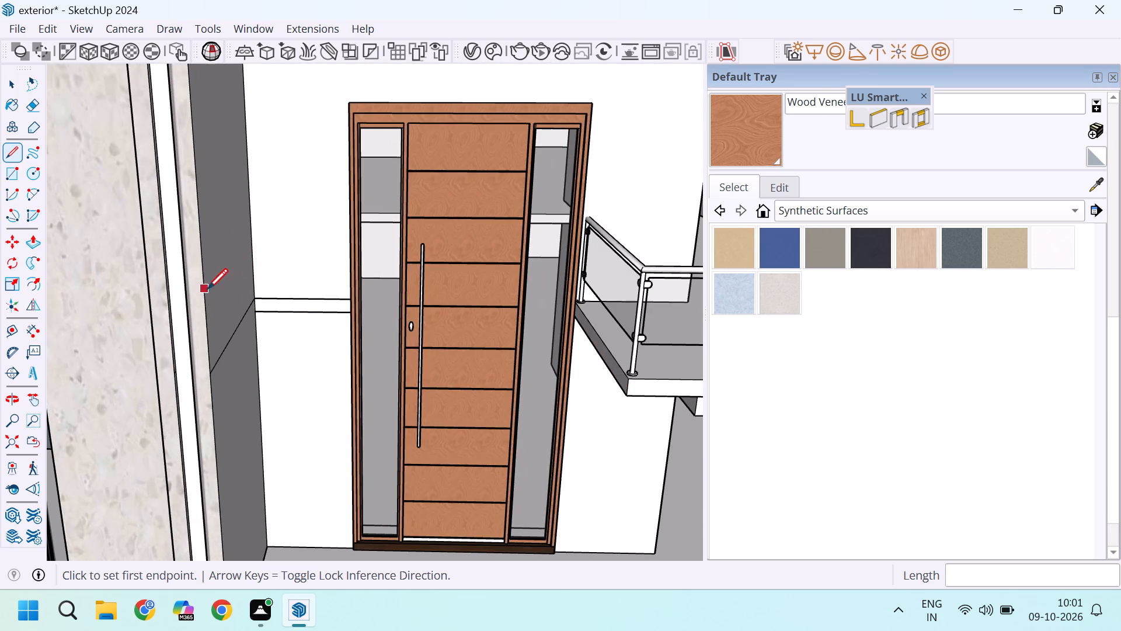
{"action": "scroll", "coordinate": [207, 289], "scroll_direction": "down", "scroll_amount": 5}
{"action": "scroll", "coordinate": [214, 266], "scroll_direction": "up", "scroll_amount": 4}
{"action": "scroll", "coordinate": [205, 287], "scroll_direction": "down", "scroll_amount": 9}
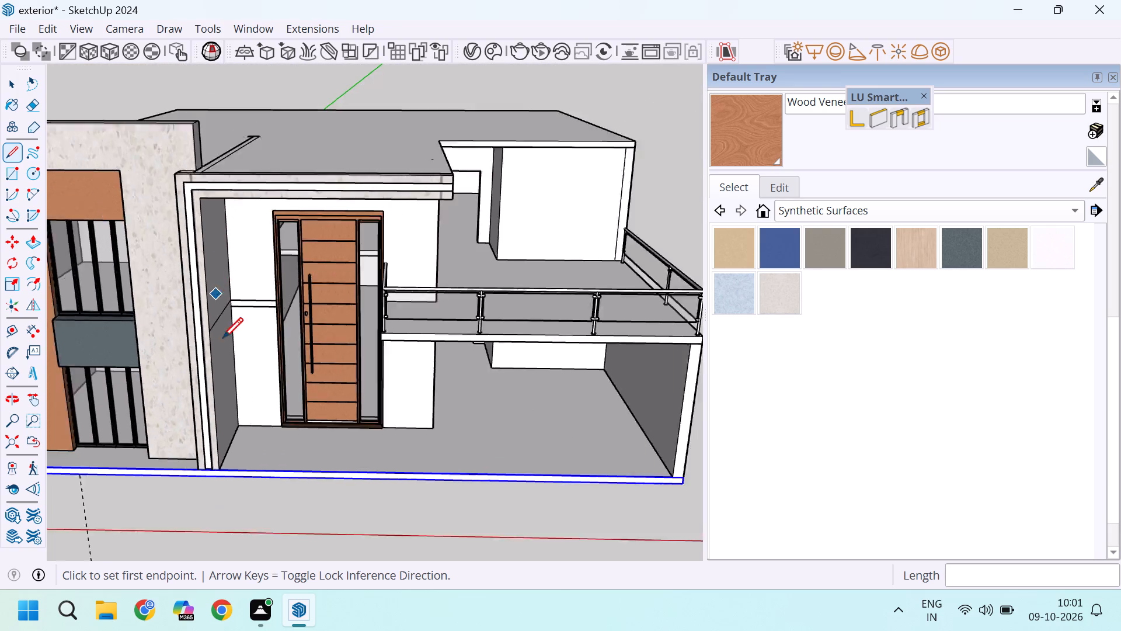
Measure the floor-level wall strip between the front door's handle-side frame and the adjoining side wall.
{"action": "scroll", "coordinate": [217, 414], "scroll_direction": "up", "scroll_amount": 19}
{"action": "scroll", "coordinate": [287, 415], "scroll_direction": "down", "scroll_amount": 5}
{"action": "key", "text": "space"}
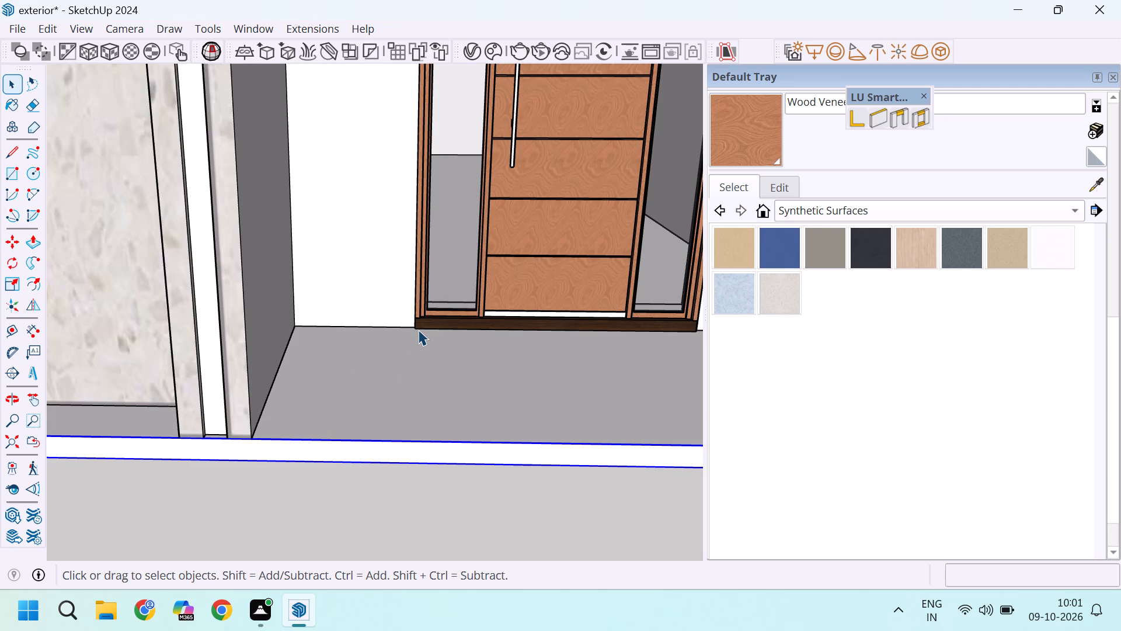
{"action": "key", "text": "l"}
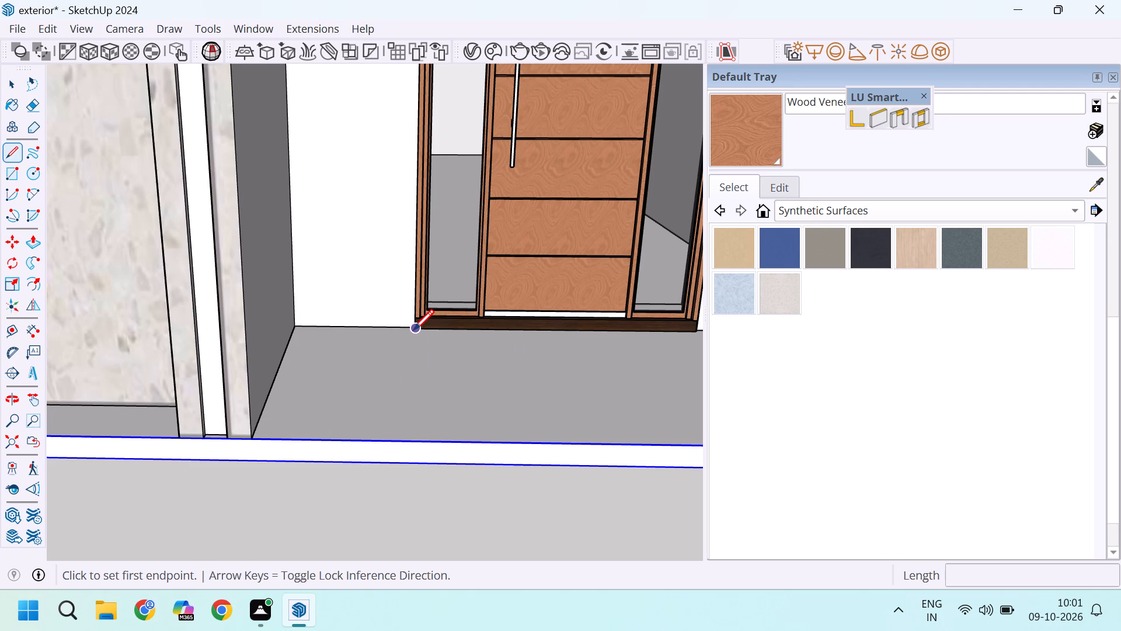
{"action": "left_click", "coordinate": [413, 330]}
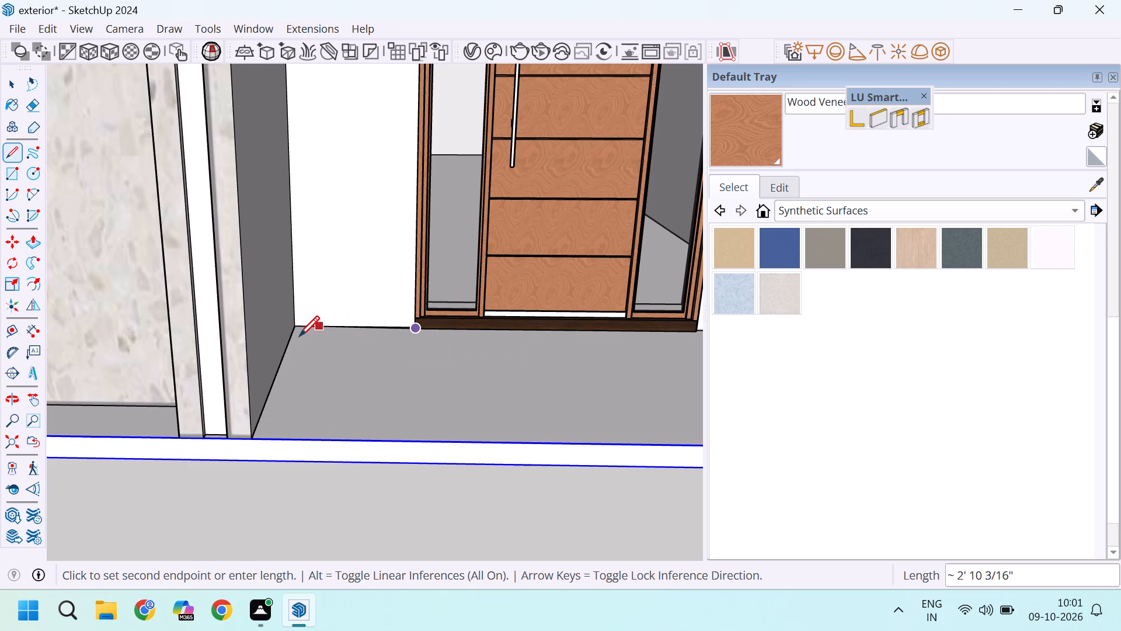
{"action": "scroll", "coordinate": [289, 335], "scroll_direction": "up", "scroll_amount": 5}
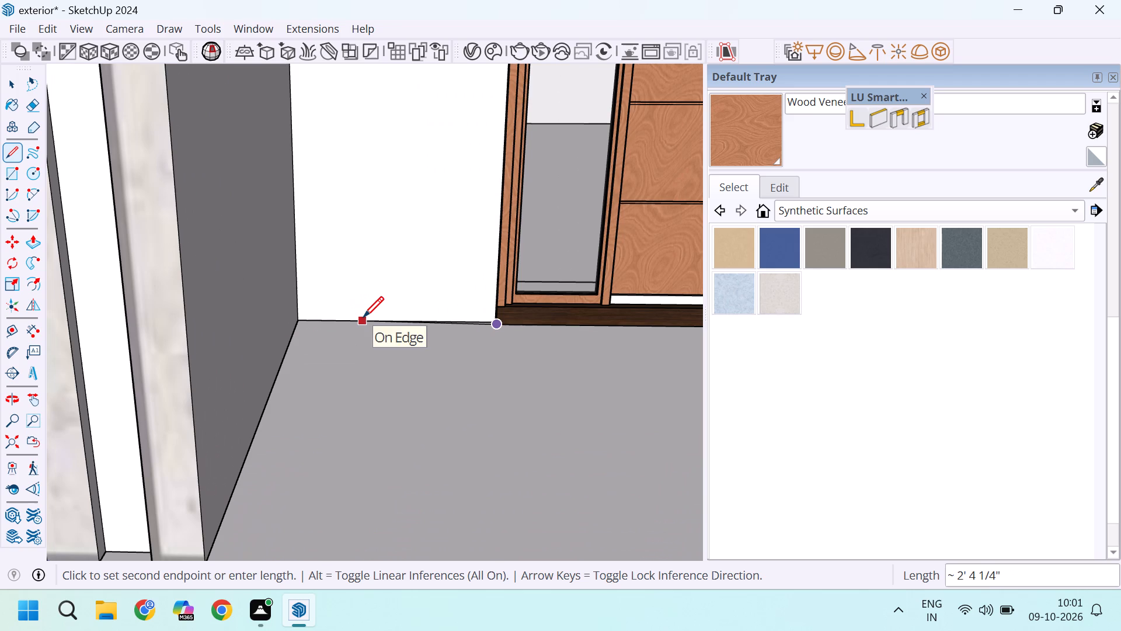
{"action": "key", "text": "Escape"}
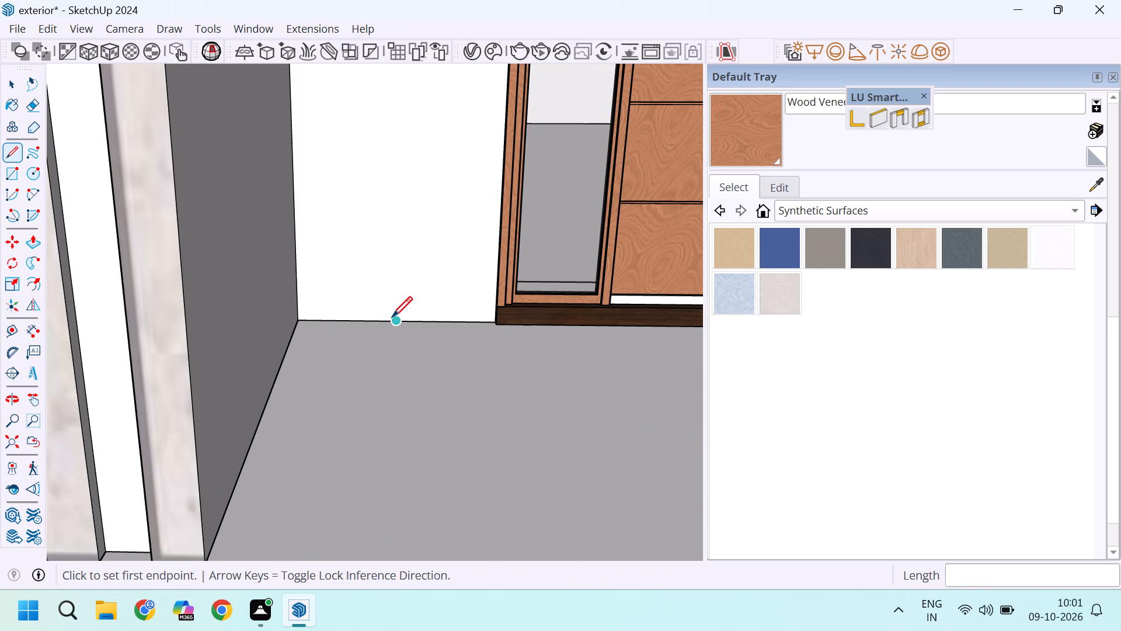
Hide the front door component to expose the wall opening behind it.
{"action": "scroll", "coordinate": [389, 317], "scroll_direction": "down", "scroll_amount": 13}
{"action": "scroll", "coordinate": [441, 310], "scroll_direction": "up", "scroll_amount": 8}
{"action": "scroll", "coordinate": [357, 324], "scroll_direction": "down", "scroll_amount": 6}
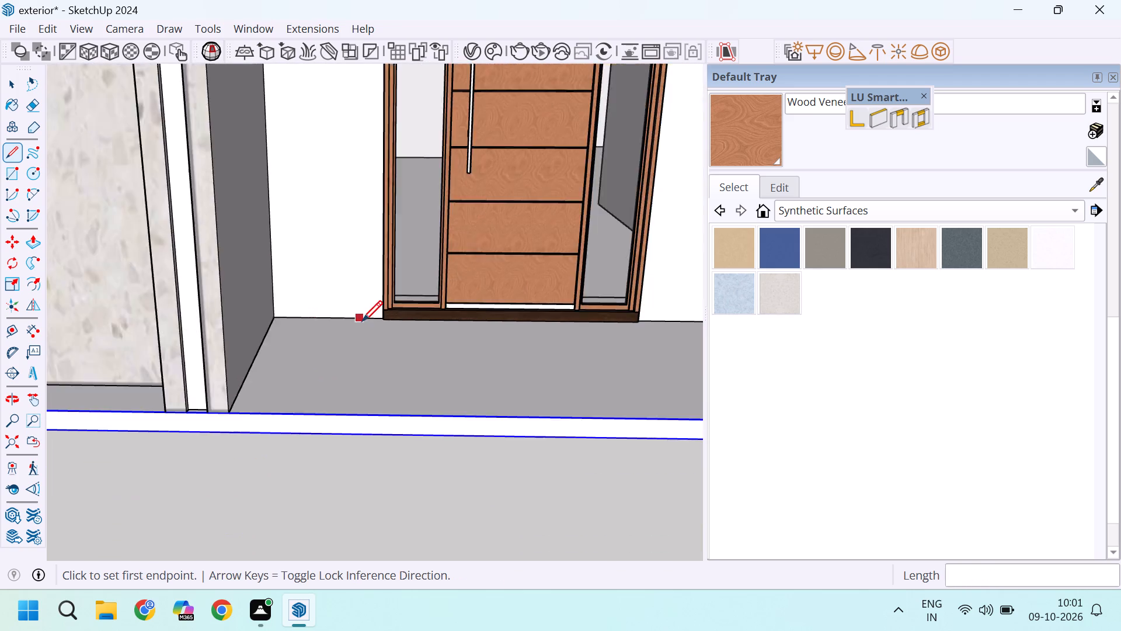
{"action": "scroll", "coordinate": [362, 321], "scroll_direction": "down", "scroll_amount": 4}
{"action": "key", "text": "space"}
{"action": "scroll", "coordinate": [362, 321], "scroll_direction": "down", "scroll_amount": 5}
{"action": "middle_click_drag", "start_coordinate": [423, 315], "coordinate": [305, 330]}
{"action": "scroll", "coordinate": [297, 286], "scroll_direction": "up", "scroll_amount": 5}
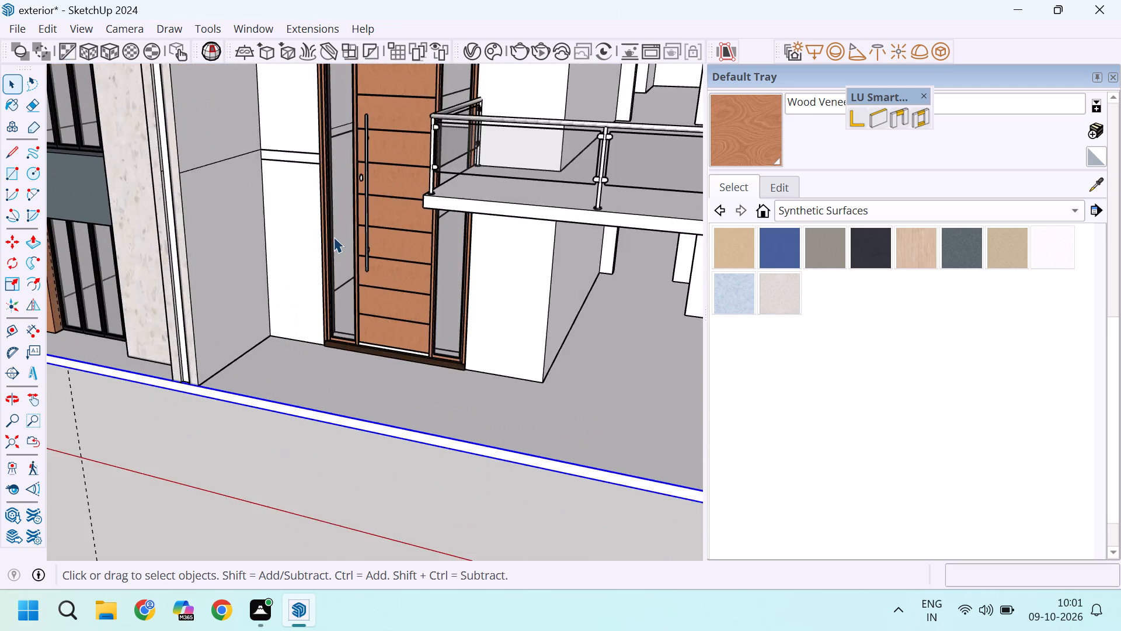
{"action": "scroll", "coordinate": [333, 237], "scroll_direction": "up", "scroll_amount": 3}
{"action": "left_click", "coordinate": [333, 233]}
{"action": "right_click", "coordinate": [333, 233]}
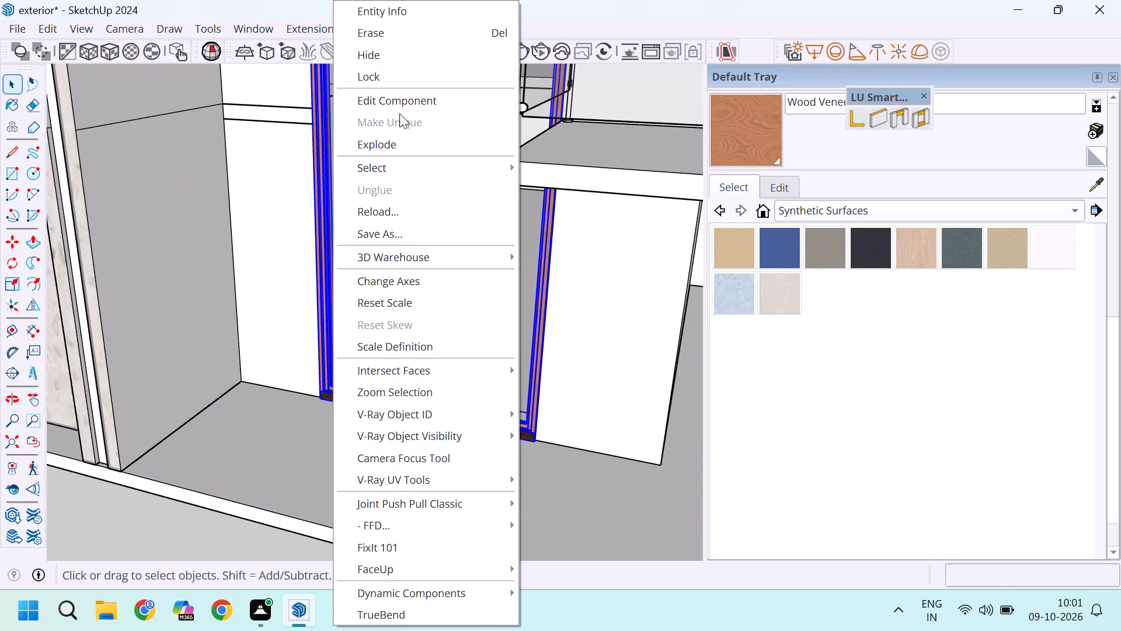
{"action": "left_click", "coordinate": [402, 54]}
Push the ground-floor wall's end face on the handle side of the door opening back 2' to widen the opening.
{"action": "scroll", "coordinate": [337, 234], "scroll_direction": "up", "scroll_amount": 2}
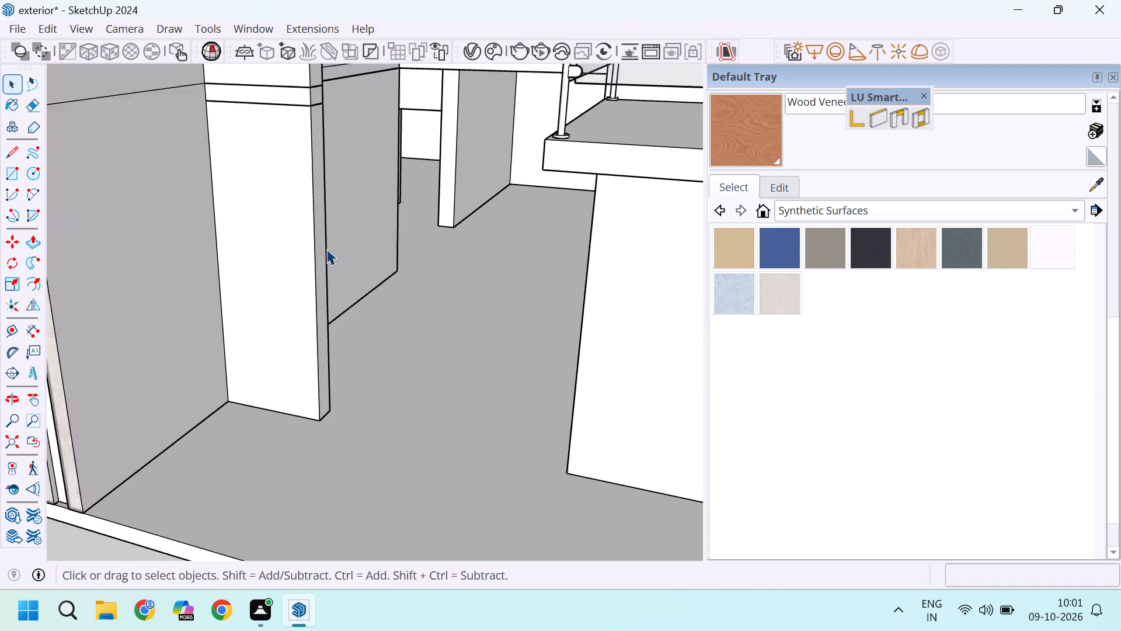
{"action": "scroll", "coordinate": [326, 249], "scroll_direction": "up", "scroll_amount": 2}
{"action": "key", "text": "o"}
{"action": "key", "text": "p"}
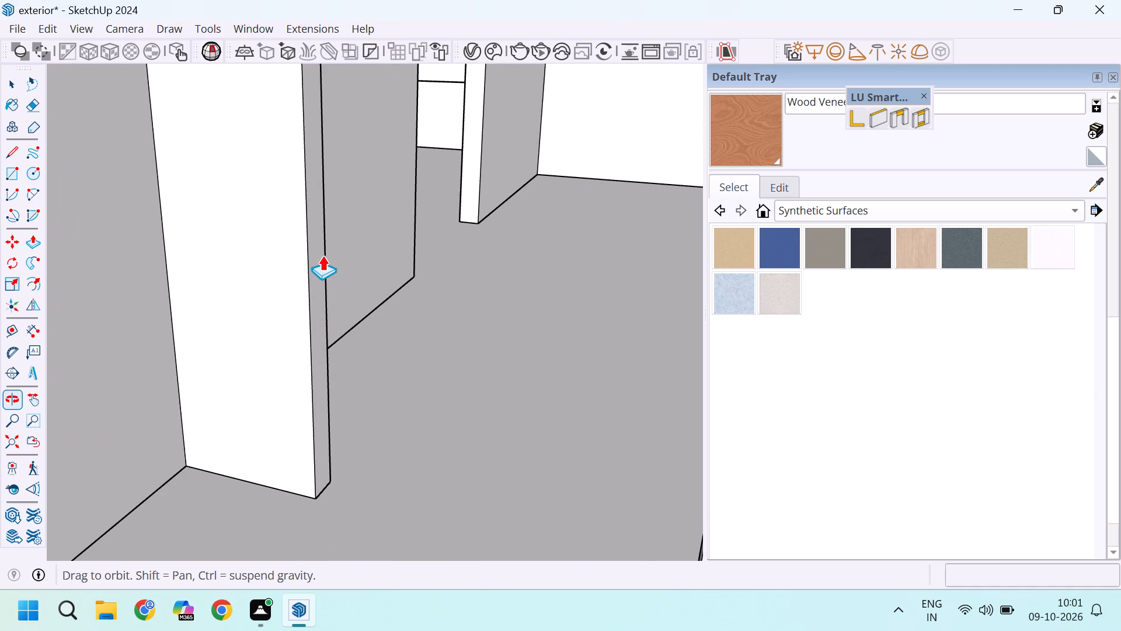
{"action": "left_click", "coordinate": [313, 246]}
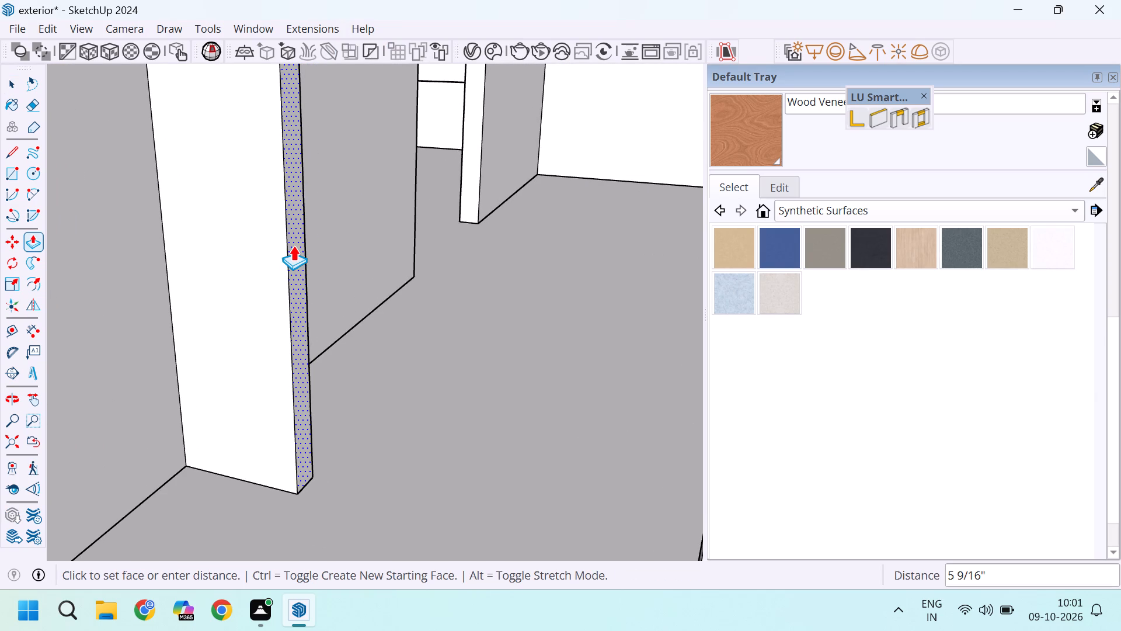
{"action": "type", "text": "2'"}
{"action": "key", "text": "Return"}
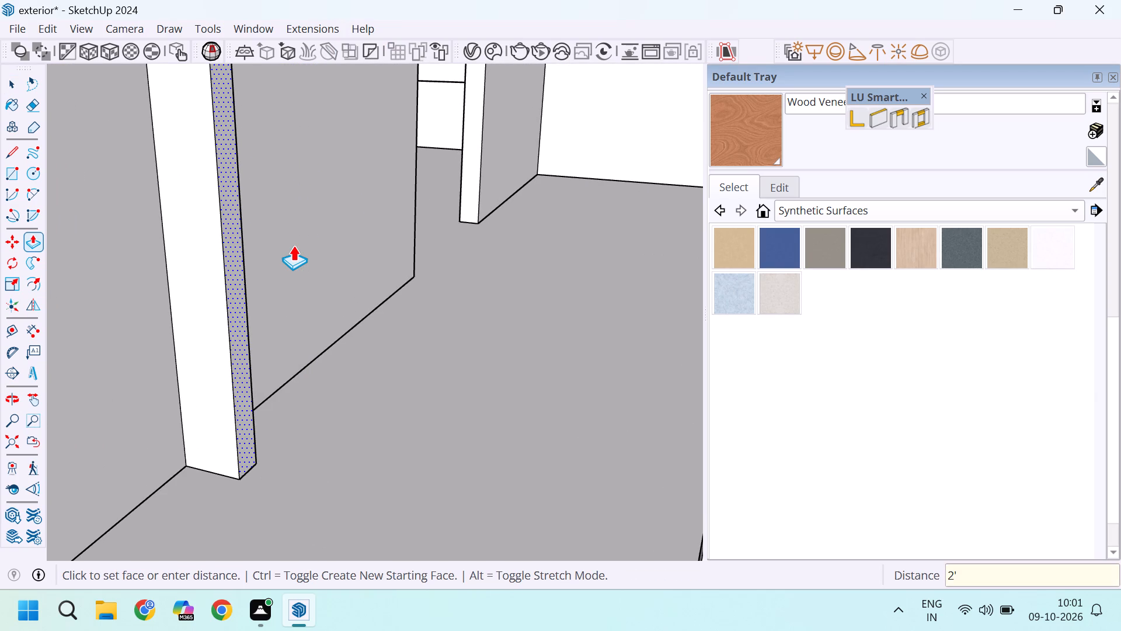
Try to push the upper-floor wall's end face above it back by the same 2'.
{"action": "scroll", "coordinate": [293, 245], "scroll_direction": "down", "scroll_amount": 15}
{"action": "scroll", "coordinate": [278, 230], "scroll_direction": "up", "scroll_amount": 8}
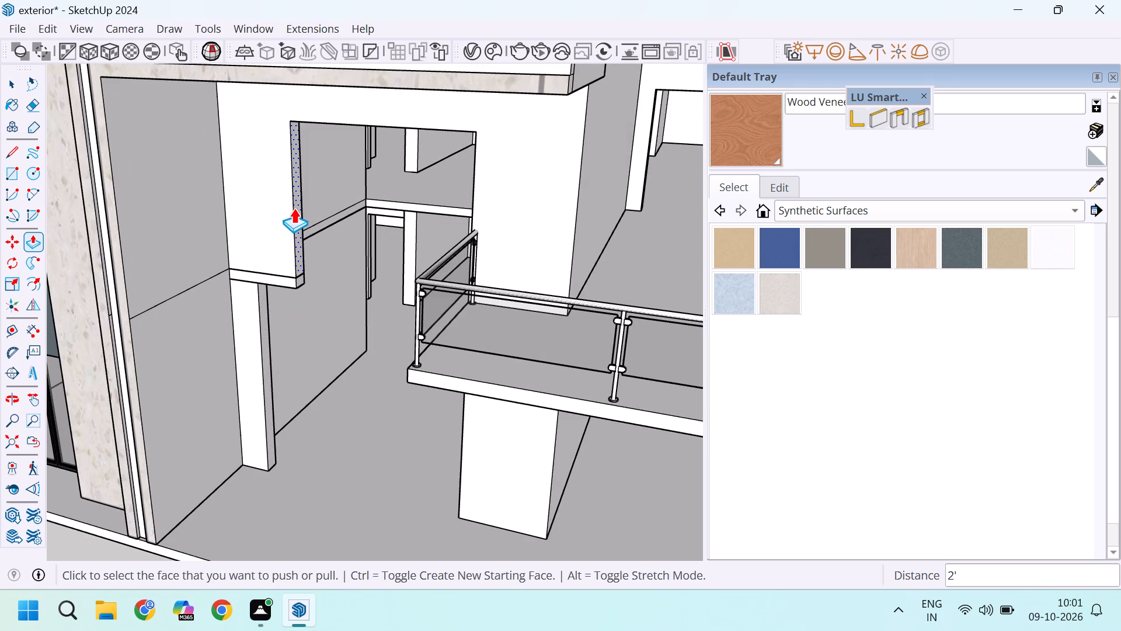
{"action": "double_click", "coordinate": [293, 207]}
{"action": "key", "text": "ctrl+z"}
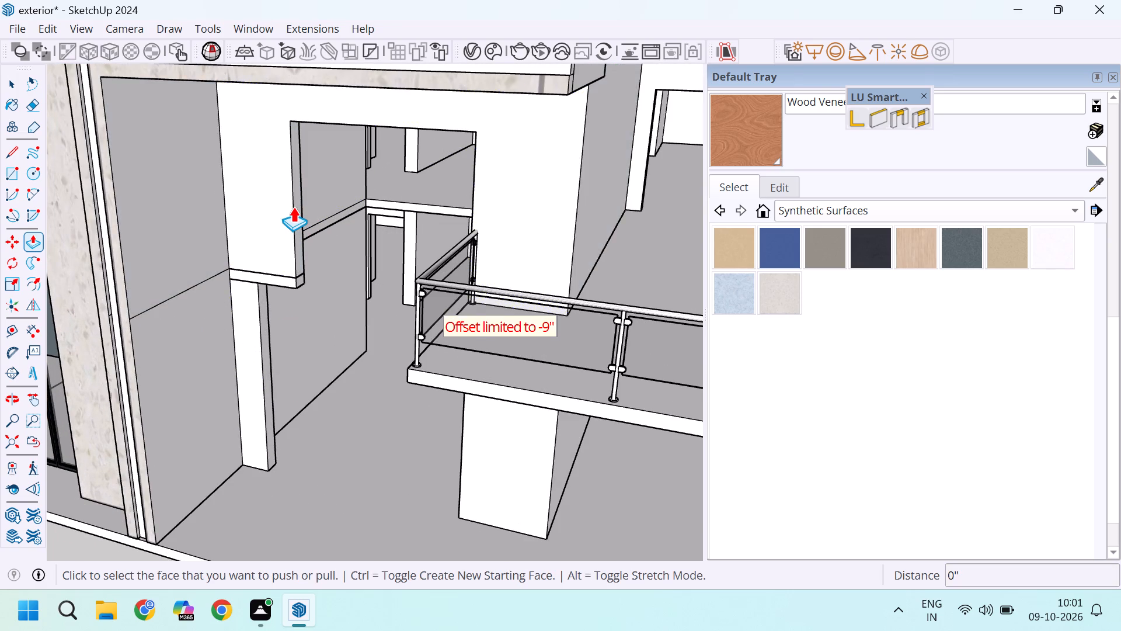
Push the upper-floor wall's end face on the same side of the opening back by the same 2'.
{"action": "scroll", "coordinate": [293, 207], "scroll_direction": "up", "scroll_amount": 5}
{"action": "double_click", "coordinate": [298, 196]}
Open the floor slab's group and push the end of the strip protruding into the door opening back 2', flush with the shortened walls.
{"action": "scroll", "coordinate": [286, 308], "scroll_direction": "up", "scroll_amount": 3}
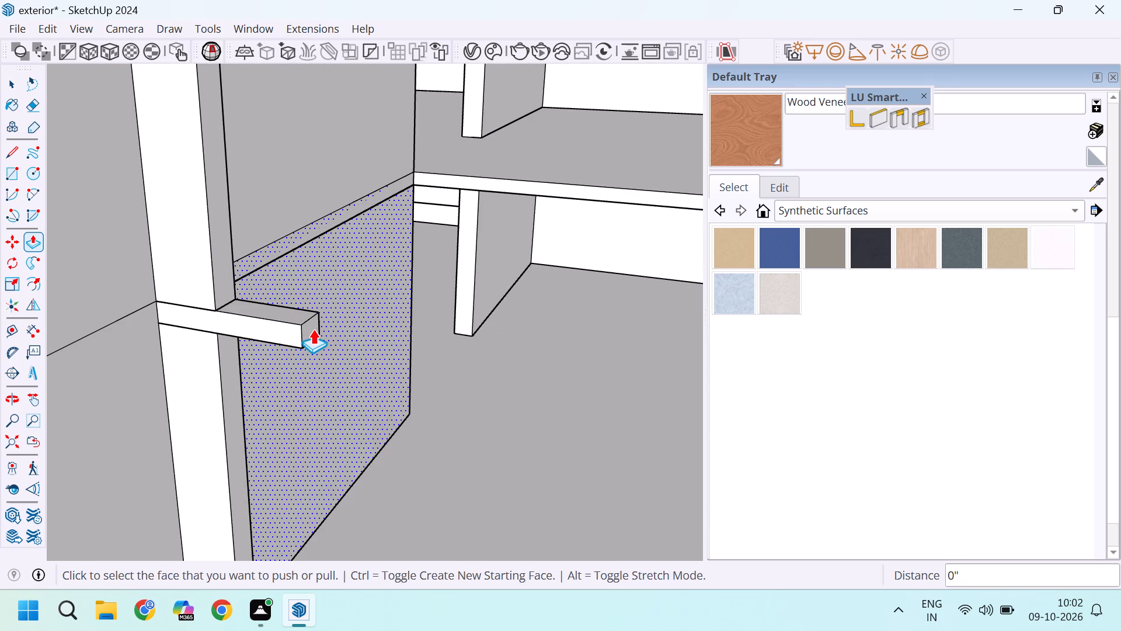
{"action": "scroll", "coordinate": [313, 329], "scroll_direction": "up", "scroll_amount": 5}
{"action": "scroll", "coordinate": [321, 342], "scroll_direction": "down", "scroll_amount": 4}
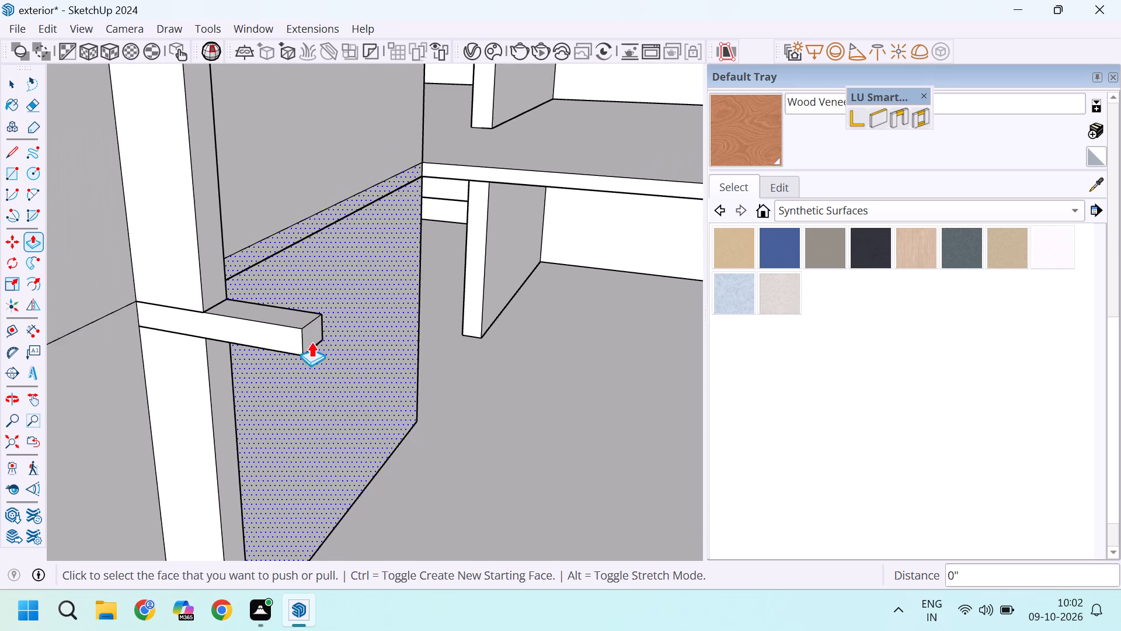
{"action": "scroll", "coordinate": [211, 419], "scroll_direction": "down", "scroll_amount": 7}
{"action": "scroll", "coordinate": [274, 370], "scroll_direction": "up", "scroll_amount": 4}
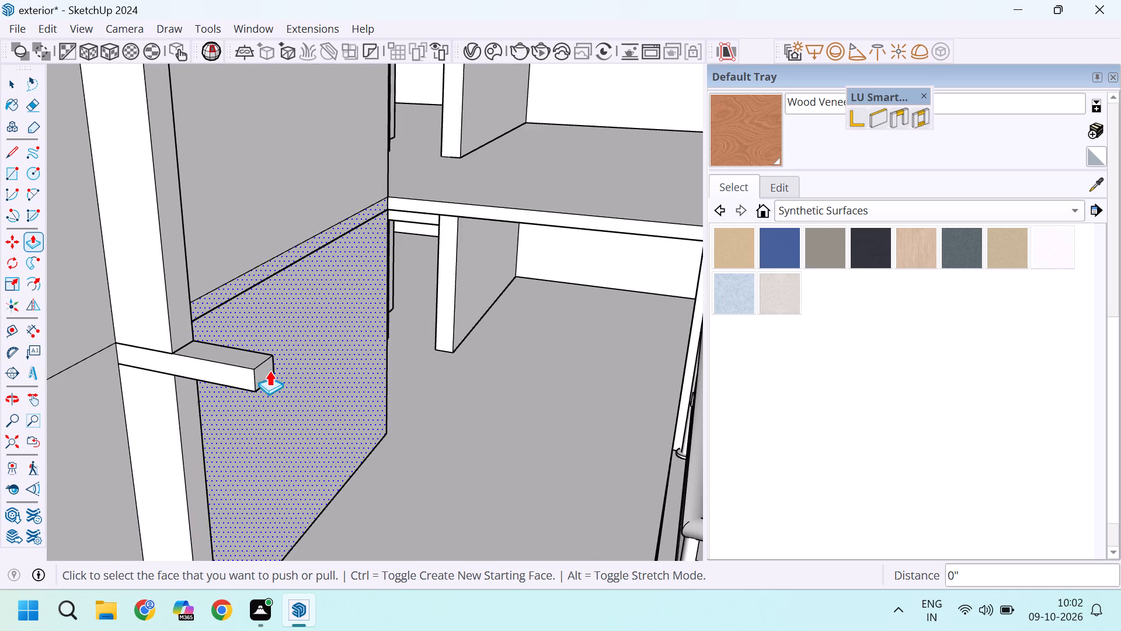
{"action": "key", "text": "space"}
{"action": "left_click", "coordinate": [256, 372]}
{"action": "double_click", "coordinate": [256, 372]}
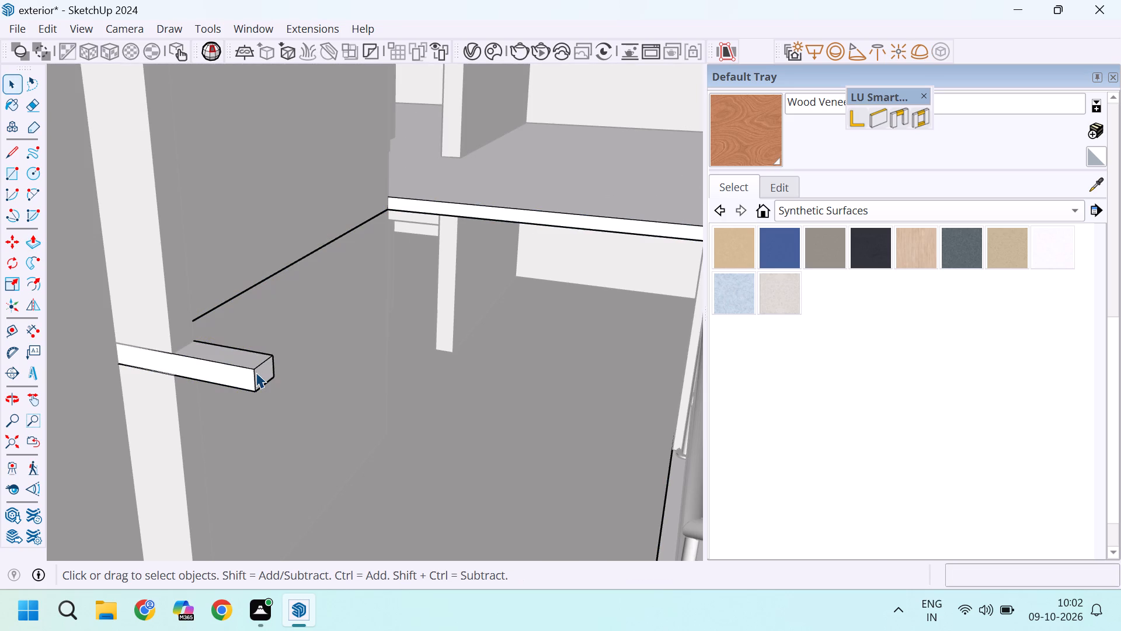
{"action": "key", "text": "p"}
{"action": "left_click", "coordinate": [264, 370]}
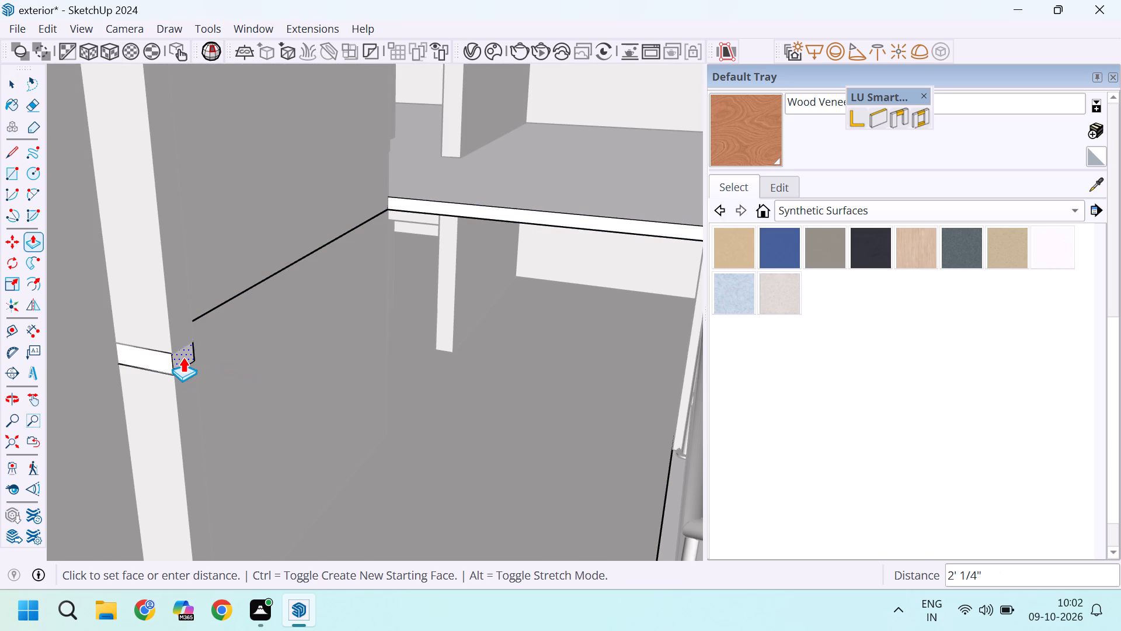
{"action": "left_click", "coordinate": [172, 325]}
{"action": "scroll", "coordinate": [206, 353], "scroll_direction": "down", "scroll_amount": 6}
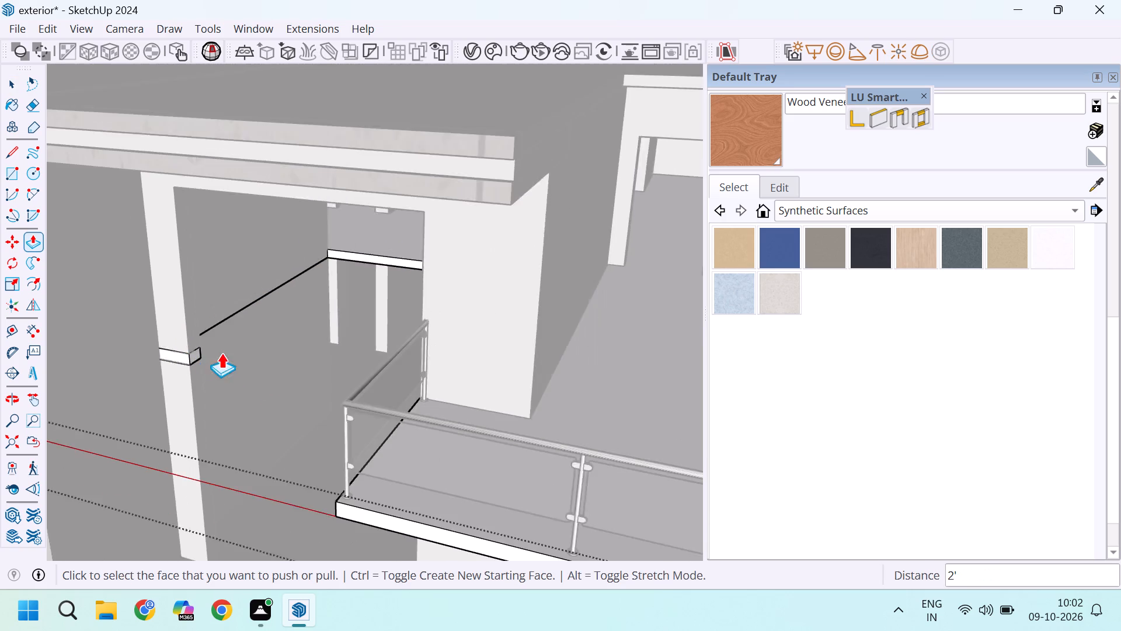
{"action": "scroll", "coordinate": [221, 353], "scroll_direction": "down", "scroll_amount": 2}
{"action": "key", "text": "space"}
{"action": "left_click", "coordinate": [307, 355]}
{"action": "scroll", "coordinate": [276, 367], "scroll_direction": "down", "scroll_amount": 10}
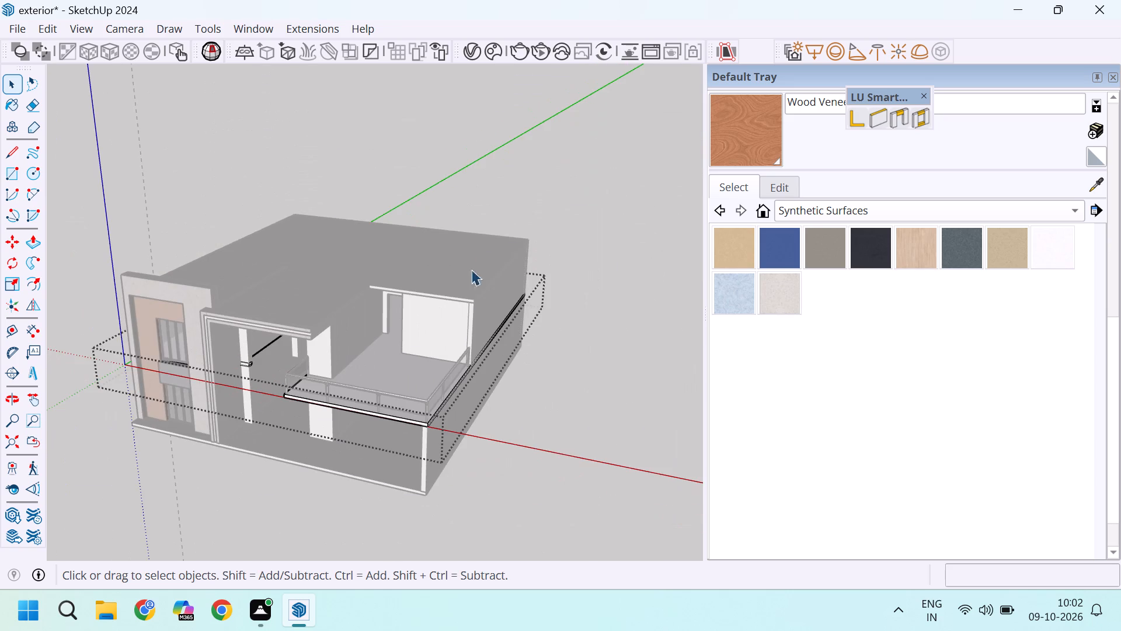
Close the floor slab's group and unhide all hidden objects in the model.
{"action": "left_click", "coordinate": [520, 210]}
{"action": "left_click", "coordinate": [525, 207]}
{"action": "left_click", "coordinate": [48, 30]}
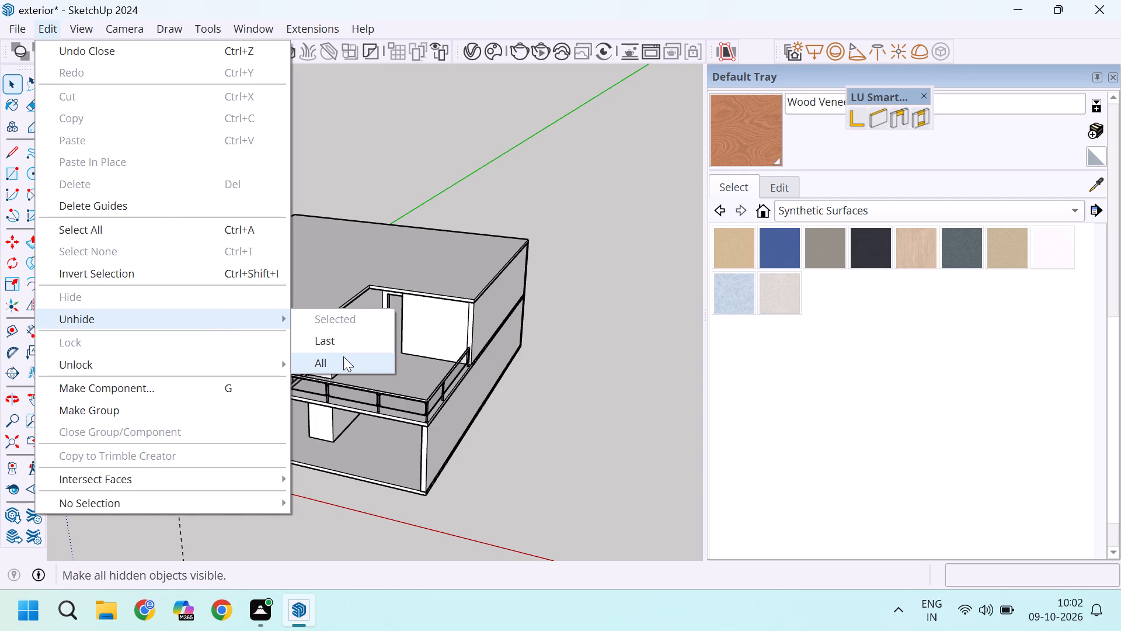
{"action": "left_click", "coordinate": [343, 356]}
{"action": "left_click", "coordinate": [582, 168]}
Scale the front door's width by about 1.24 toward the handle side so its frame meets the shortened wall of the widened opening.
{"action": "scroll", "coordinate": [242, 389], "scroll_direction": "up", "scroll_amount": 5}
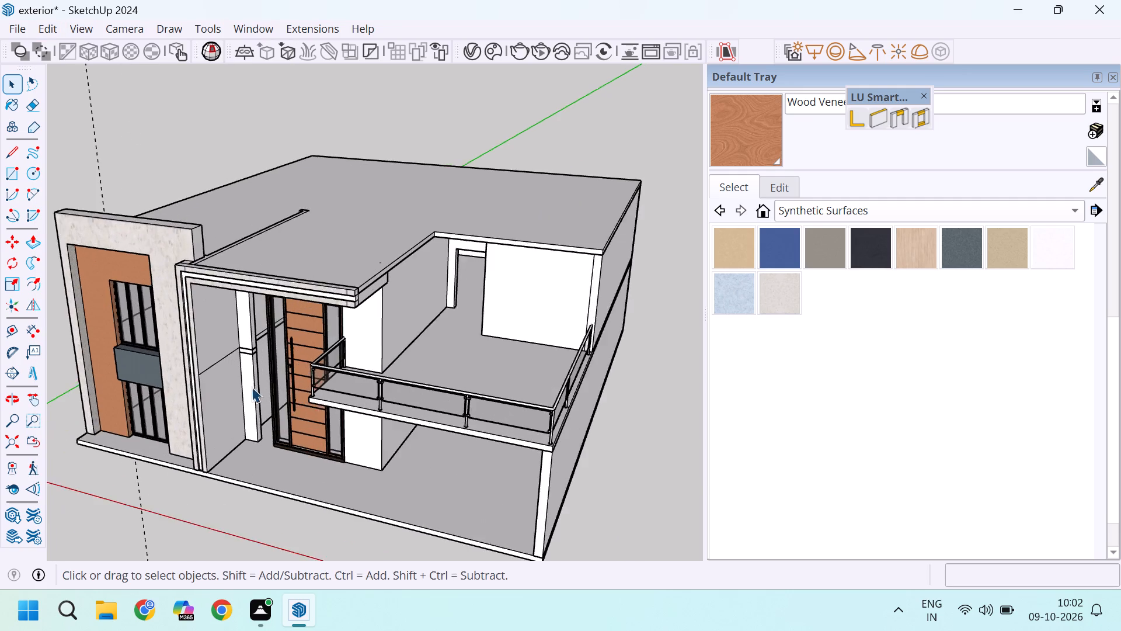
{"action": "scroll", "coordinate": [252, 387], "scroll_direction": "up", "scroll_amount": 3}
{"action": "scroll", "coordinate": [284, 462], "scroll_direction": "up", "scroll_amount": 8}
{"action": "left_click", "coordinate": [287, 477]}
{"action": "scroll", "coordinate": [287, 477], "scroll_direction": "up", "scroll_amount": 5}
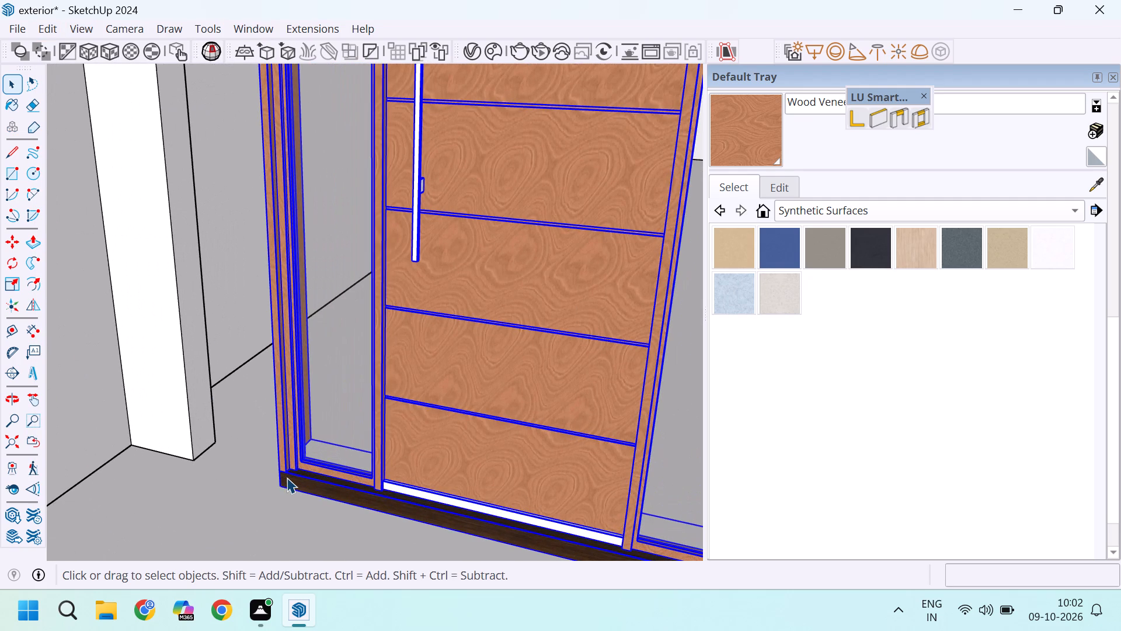
{"action": "key", "text": "s"}
{"action": "scroll", "coordinate": [287, 477], "scroll_direction": "down", "scroll_amount": 6}
{"action": "scroll", "coordinate": [276, 348], "scroll_direction": "down", "scroll_amount": 5}
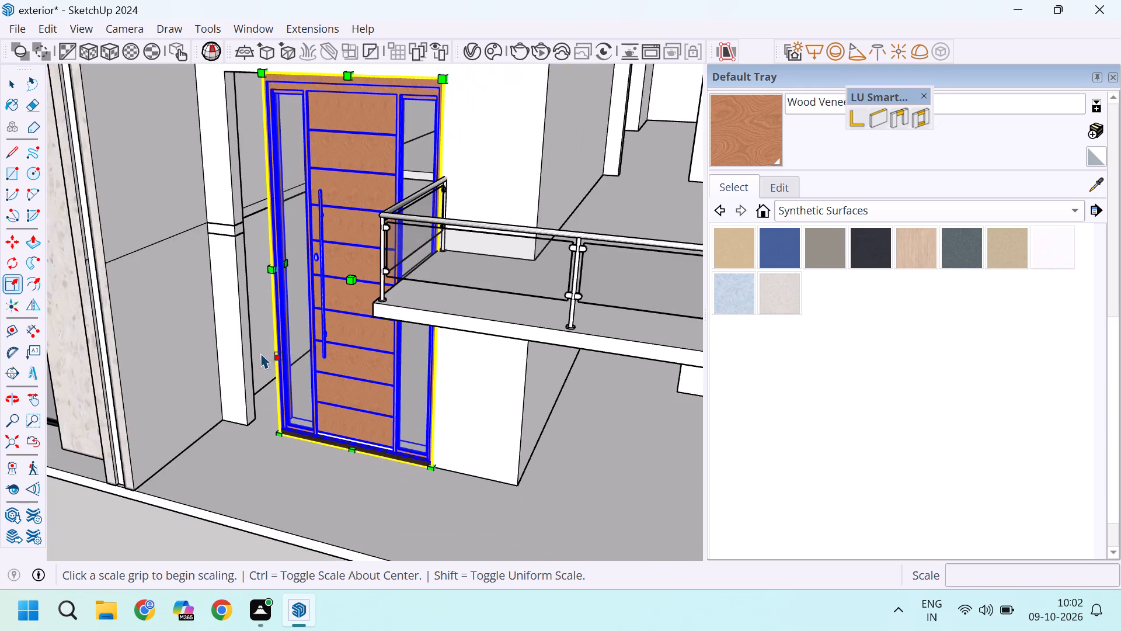
{"action": "middle_click_drag", "start_coordinate": [276, 394], "coordinate": [479, 403]}
{"action": "scroll", "coordinate": [460, 320], "scroll_direction": "up", "scroll_amount": 6}
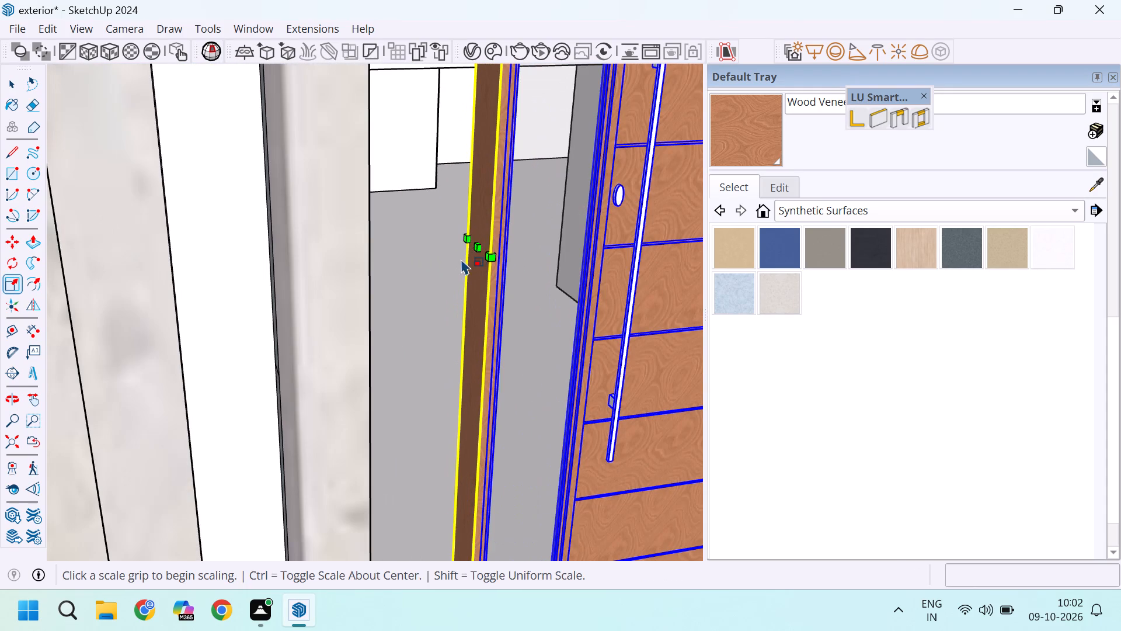
{"action": "left_click", "coordinate": [478, 247]}
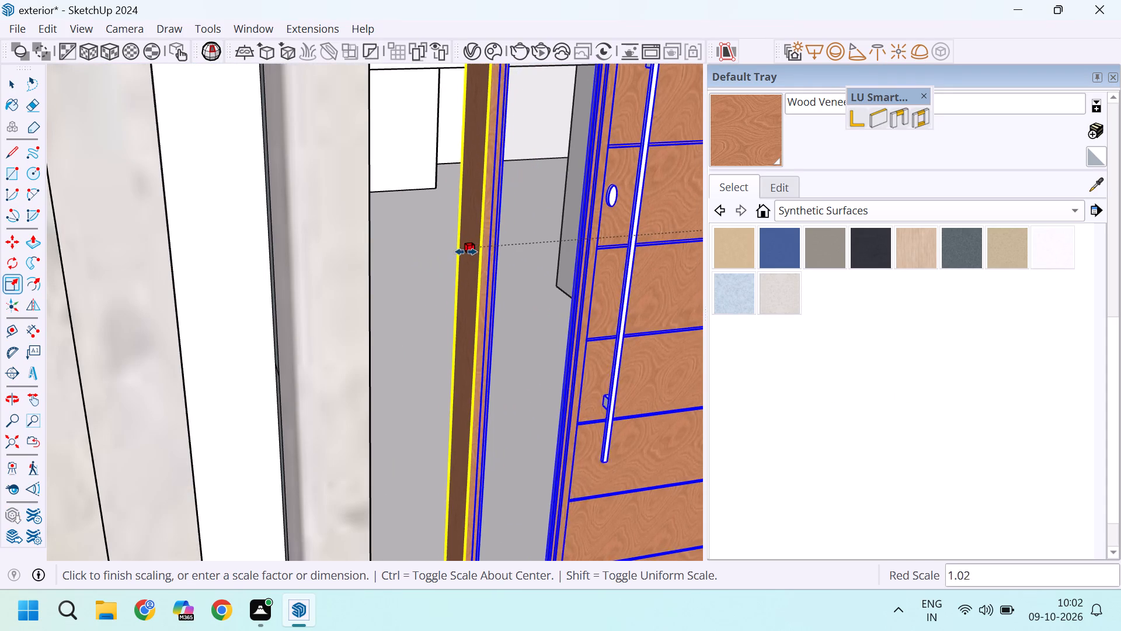
{"action": "scroll", "coordinate": [466, 252], "scroll_direction": "down", "scroll_amount": 5}
{"action": "middle_click_drag", "start_coordinate": [448, 294], "coordinate": [292, 306]}
{"action": "middle_click", "coordinate": [292, 306]}
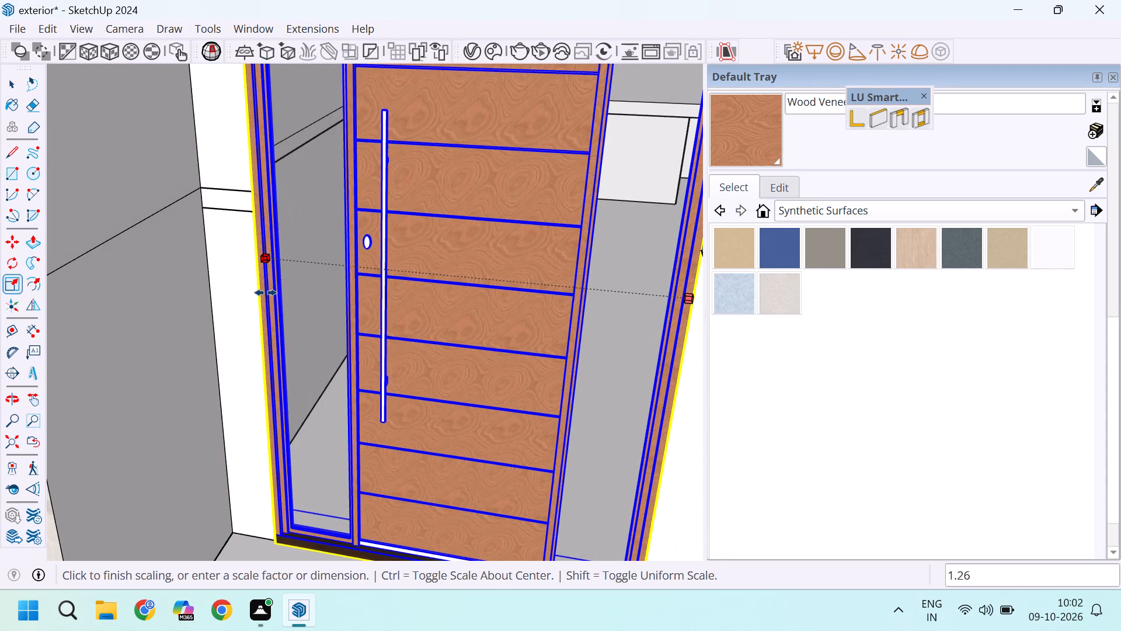
{"action": "scroll", "coordinate": [277, 306], "scroll_direction": "up", "scroll_amount": 5}
{"action": "scroll", "coordinate": [286, 306], "scroll_direction": "down", "scroll_amount": 7}
{"action": "scroll", "coordinate": [293, 308], "scroll_direction": "up", "scroll_amount": 13}
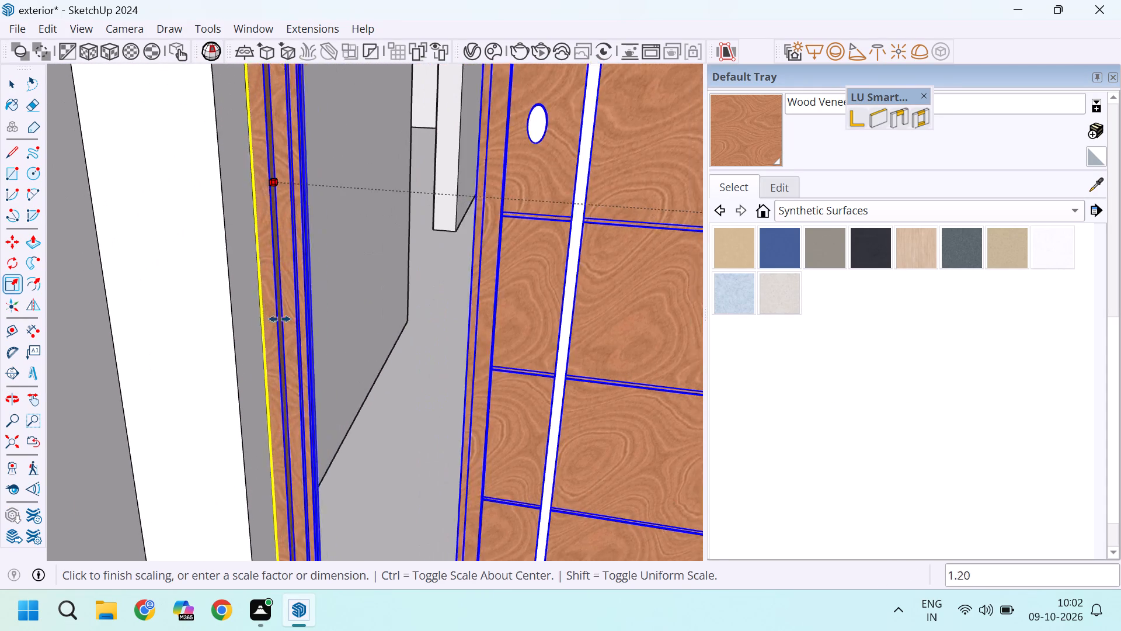
{"action": "scroll", "coordinate": [249, 309], "scroll_direction": "down", "scroll_amount": 6}
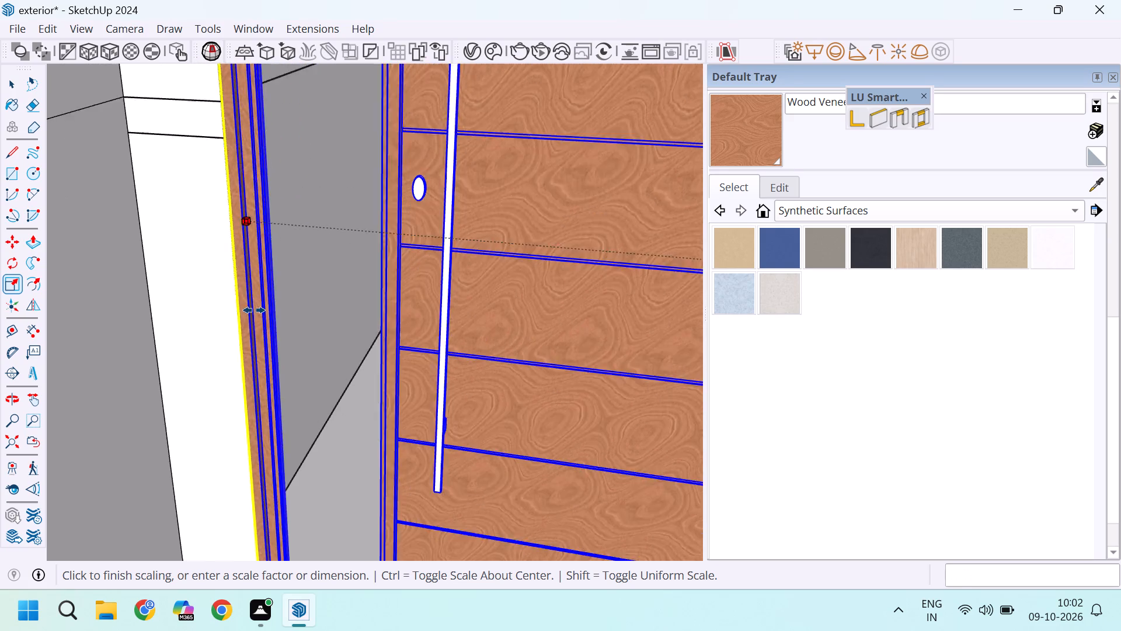
{"action": "scroll", "coordinate": [254, 310], "scroll_direction": "down", "scroll_amount": 5}
{"action": "middle_click_drag", "start_coordinate": [251, 207], "coordinate": [321, 208]}
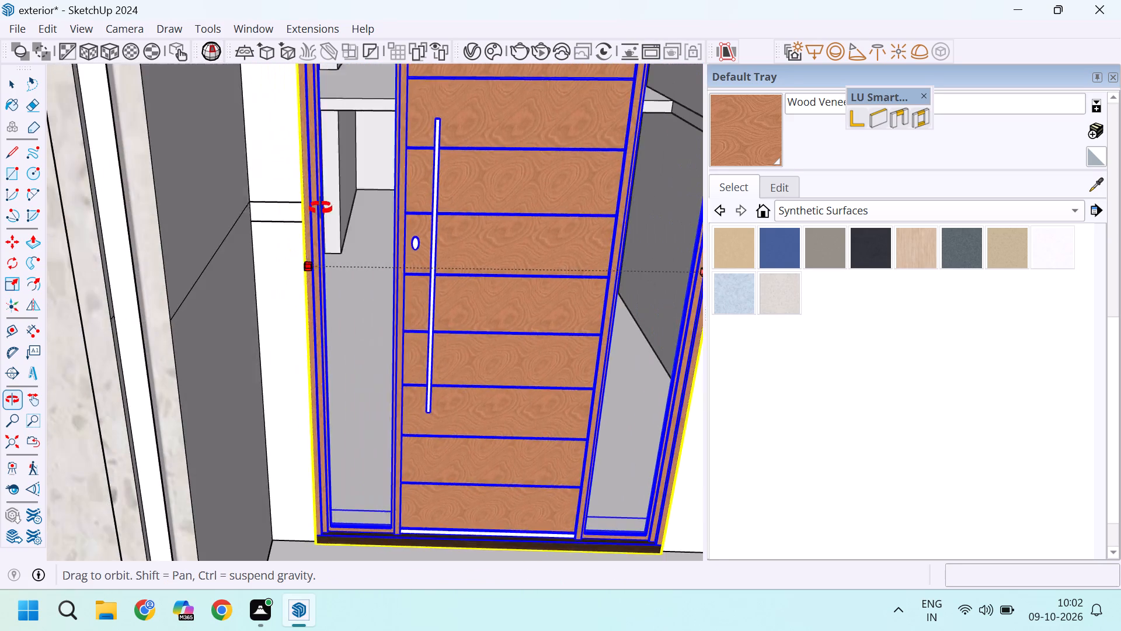
{"action": "middle_click_drag", "start_coordinate": [321, 208], "coordinate": [322, 208]}
{"action": "scroll", "coordinate": [325, 242], "scroll_direction": "up", "scroll_amount": 4}
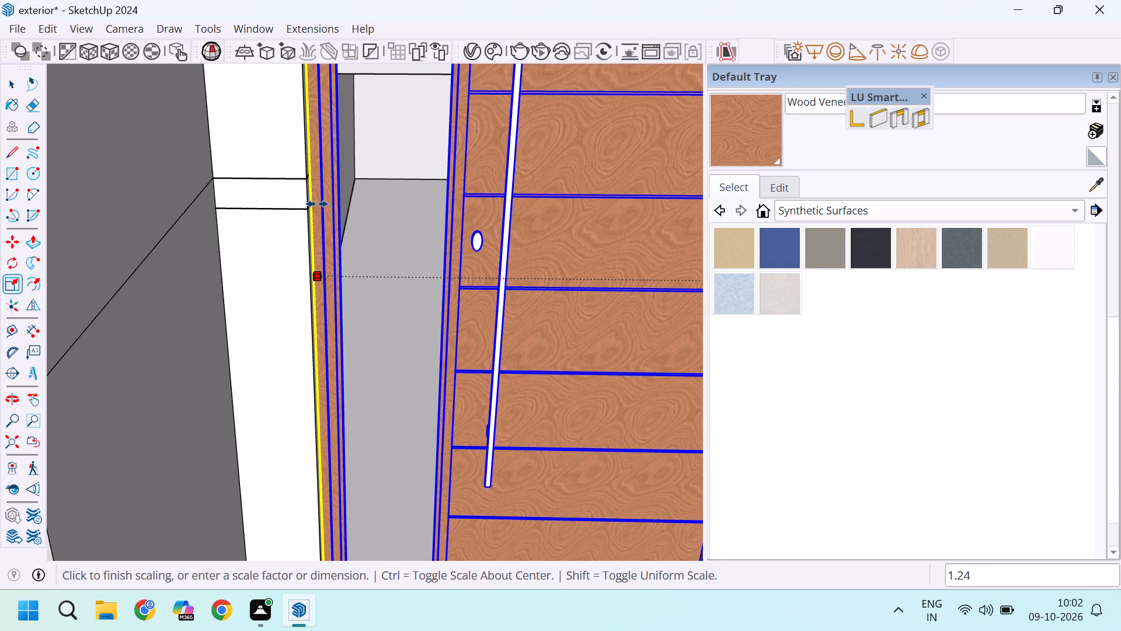
{"action": "left_click", "coordinate": [317, 204]}
{"action": "scroll", "coordinate": [401, 253], "scroll_direction": "down", "scroll_amount": 20}
{"action": "scroll", "coordinate": [401, 253], "scroll_direction": "down", "scroll_amount": 4}
{"action": "key", "text": "space"}
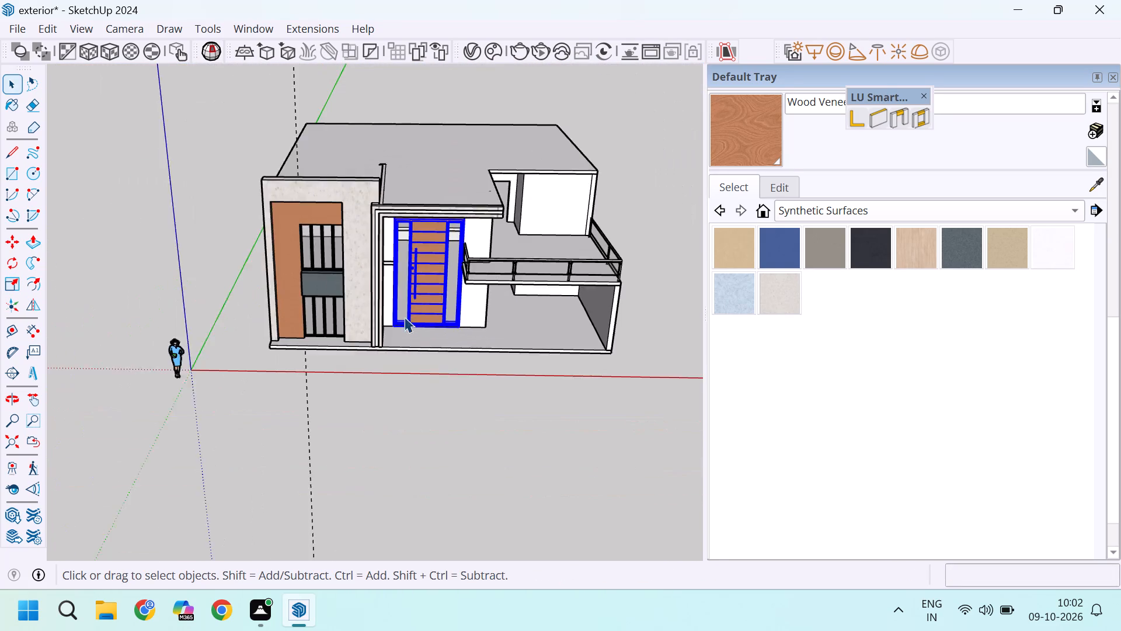
{"action": "left_click", "coordinate": [439, 380]}
Examine the widened front door in its opening and the terrazzo and wood-veneer window surround on the front facade.
{"action": "middle_click_drag", "start_coordinate": [454, 406], "coordinate": [406, 391]}
{"action": "scroll", "coordinate": [433, 234], "scroll_direction": "up", "scroll_amount": 9}
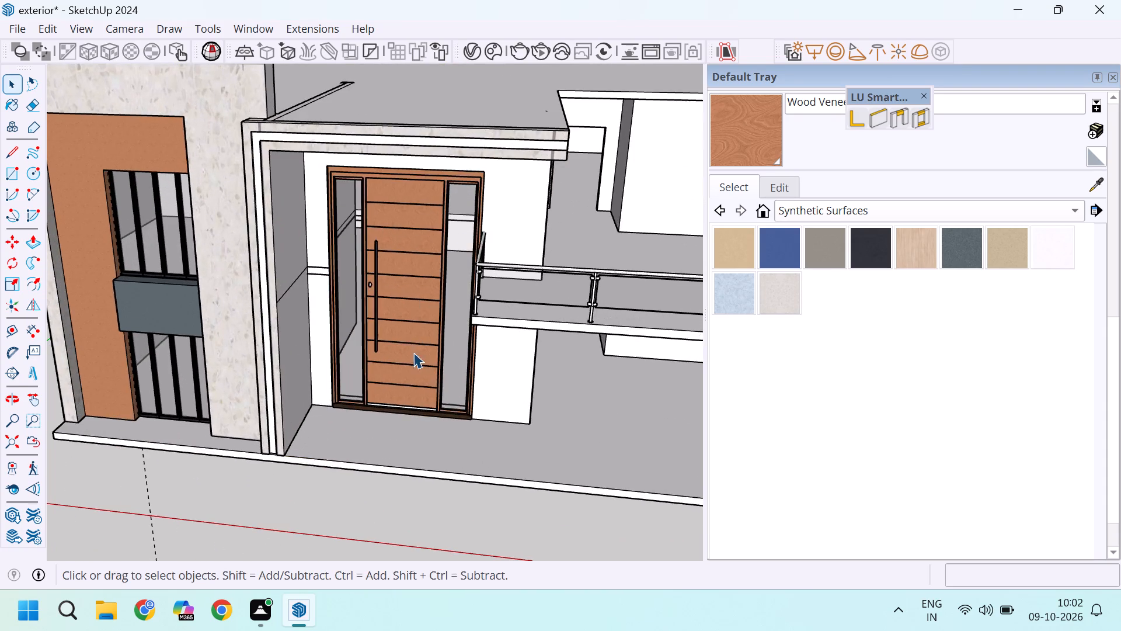
{"action": "middle_click_drag", "start_coordinate": [412, 352], "coordinate": [463, 242]}
{"action": "scroll", "coordinate": [463, 242], "scroll_direction": "up", "scroll_amount": 1}
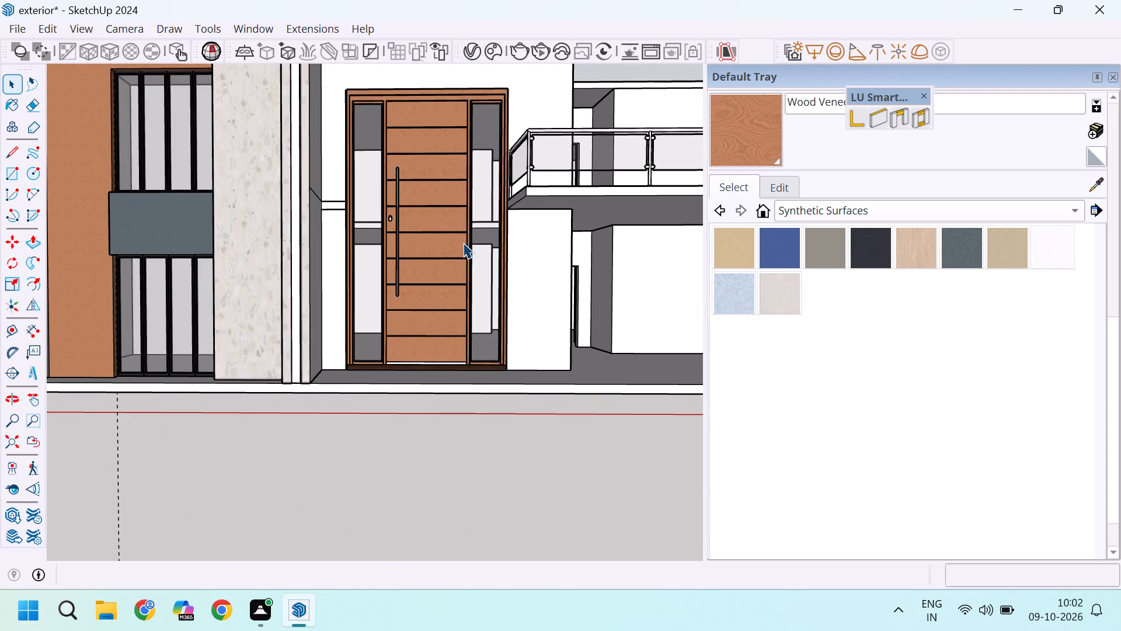
{"action": "scroll", "coordinate": [478, 249], "scroll_direction": "down", "scroll_amount": 3}
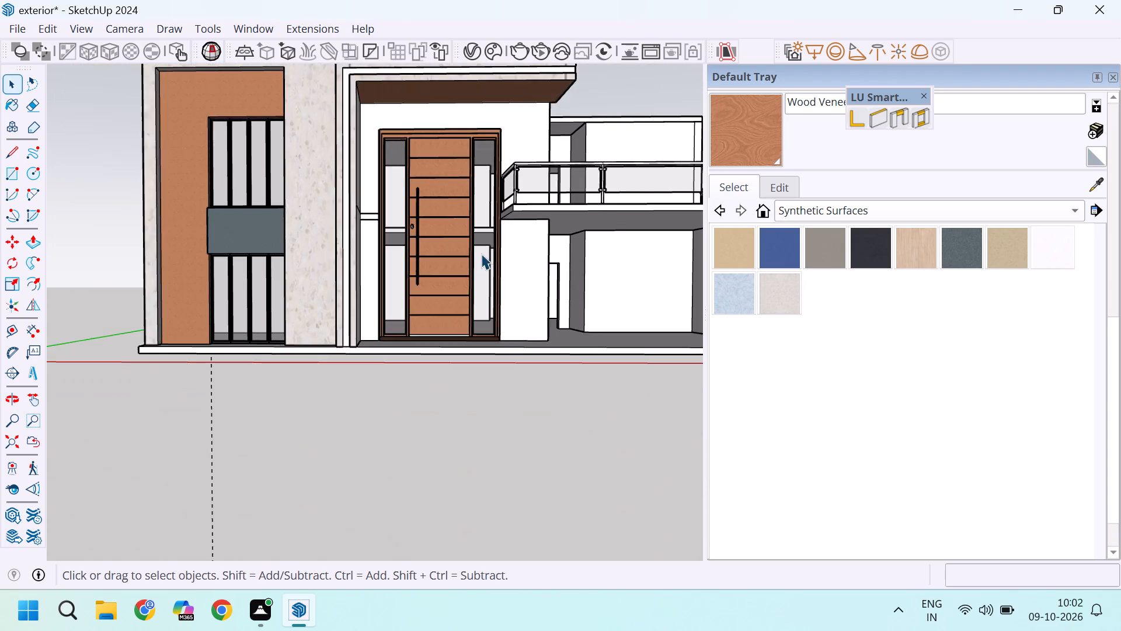
{"action": "scroll", "coordinate": [481, 254], "scroll_direction": "down", "scroll_amount": 3}
{"action": "middle_click_drag", "start_coordinate": [463, 358], "coordinate": [463, 413]}
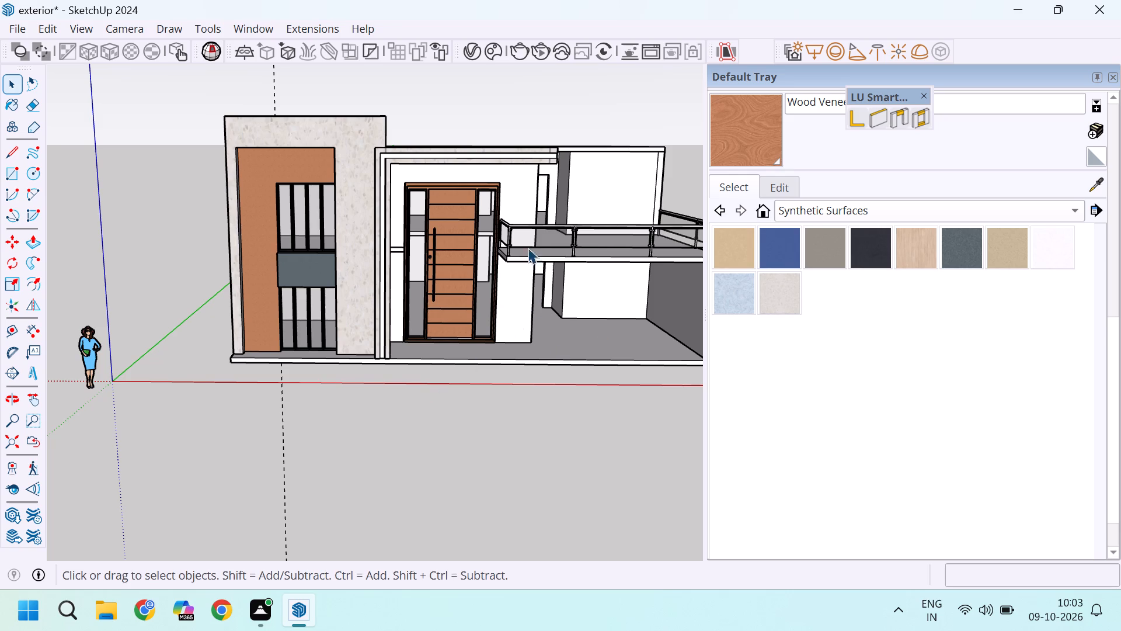
{"action": "scroll", "coordinate": [490, 240], "scroll_direction": "down", "scroll_amount": 3}
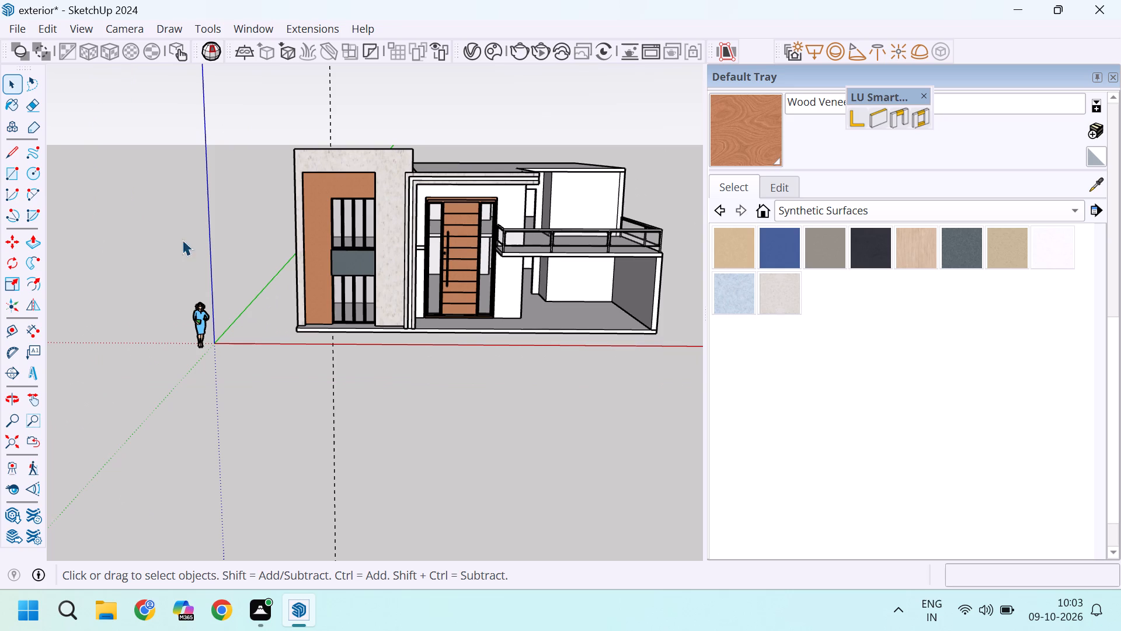
{"action": "scroll", "coordinate": [311, 171], "scroll_direction": "up", "scroll_amount": 4}
{"action": "scroll", "coordinate": [314, 217], "scroll_direction": "up", "scroll_amount": 1}
{"action": "middle_click_drag", "start_coordinate": [314, 219], "coordinate": [372, 298]}
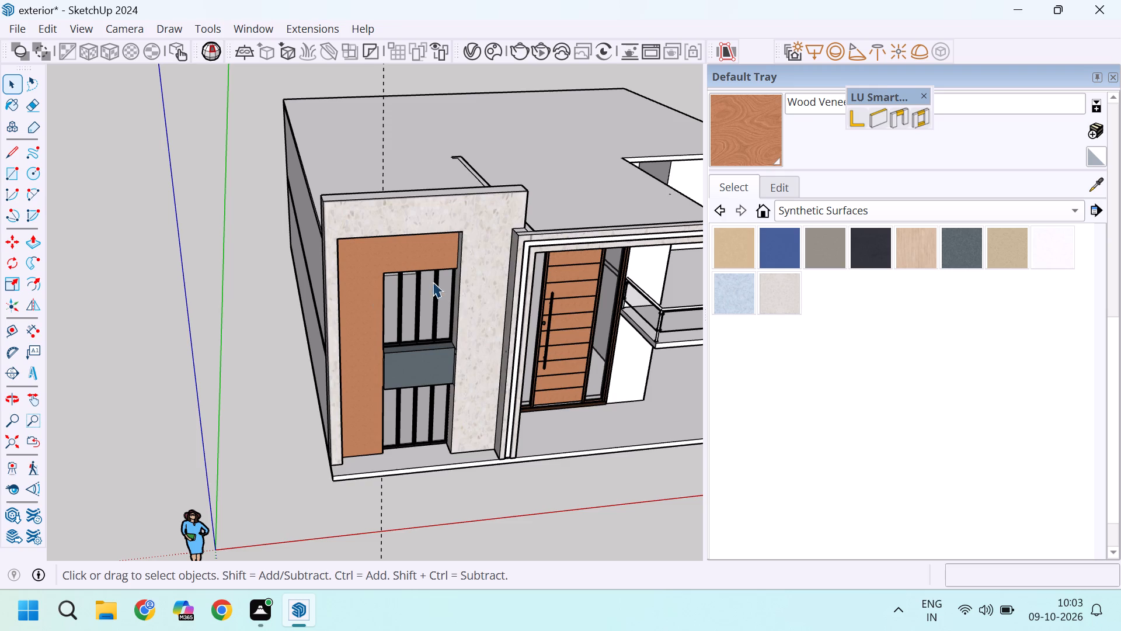
{"action": "scroll", "coordinate": [447, 333], "scroll_direction": "up", "scroll_amount": 7}
{"action": "middle_click_drag", "start_coordinate": [465, 372], "coordinate": [483, 393]}
{"action": "scroll", "coordinate": [315, 310], "scroll_direction": "down", "scroll_amount": 2}
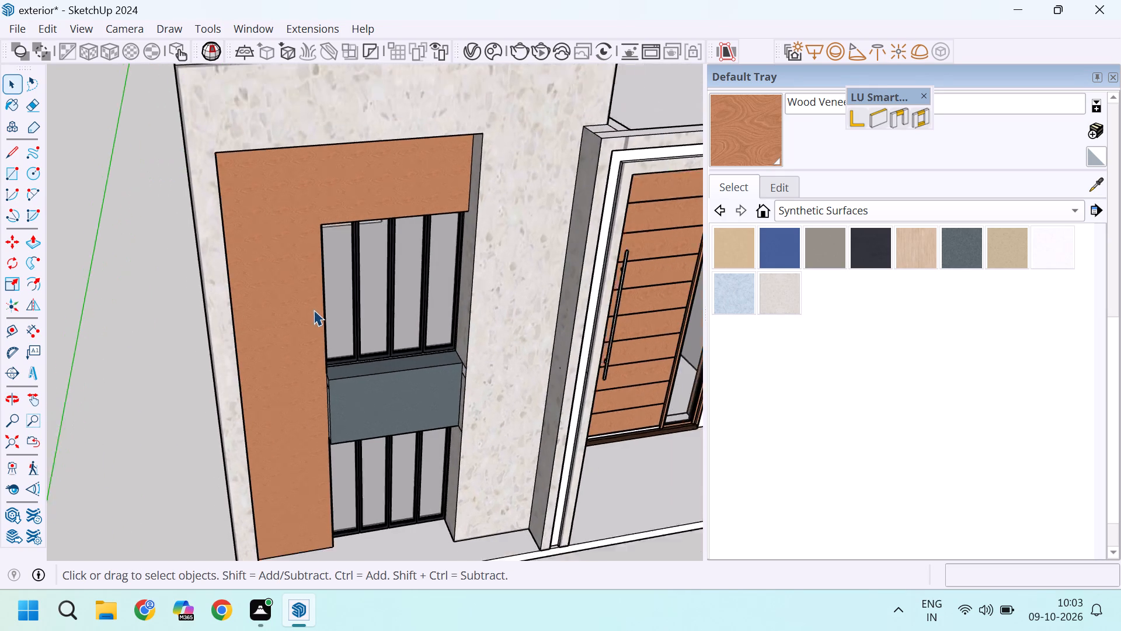
{"action": "scroll", "coordinate": [314, 310], "scroll_direction": "down", "scroll_amount": 2}
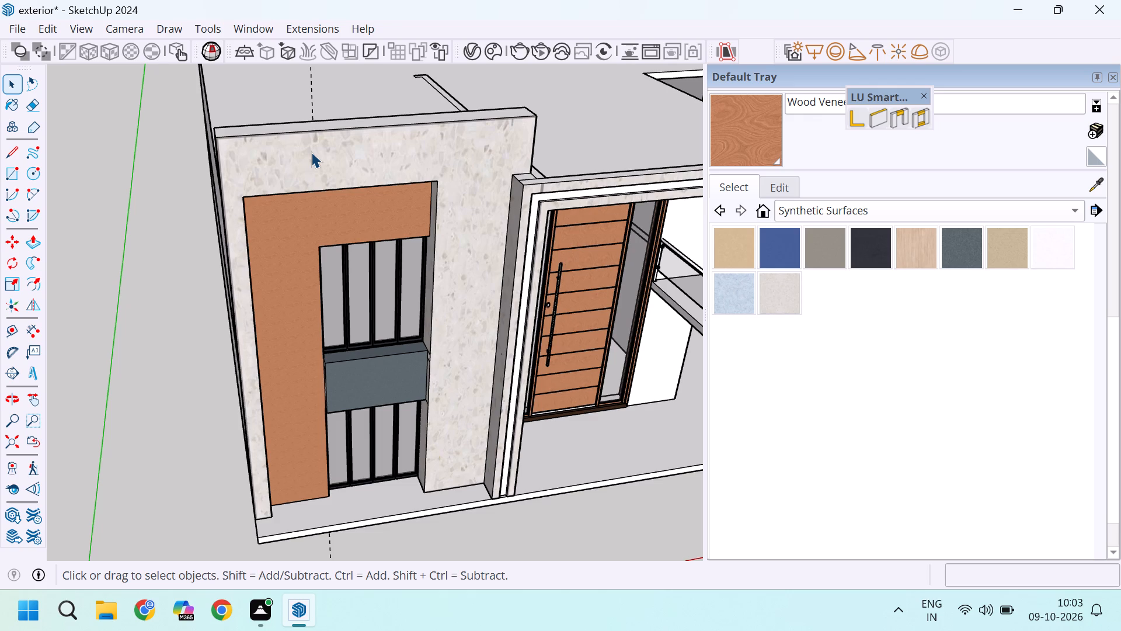
Draw a vertical rectangle about 2" wide and 24' tall, parallel to the facade, from the terrazzo frame's top edge to the floor slab.
{"action": "key", "text": "r"}
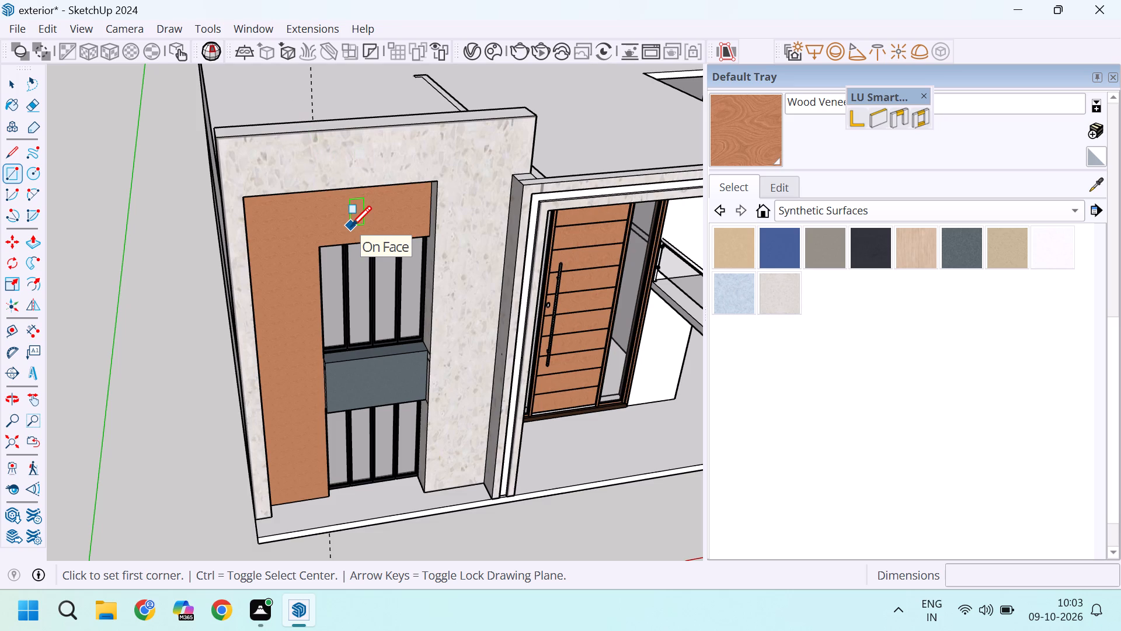
{"action": "scroll", "coordinate": [367, 251], "scroll_direction": "up", "scroll_amount": 1}
{"action": "middle_click_drag", "start_coordinate": [354, 255], "coordinate": [321, 257]}
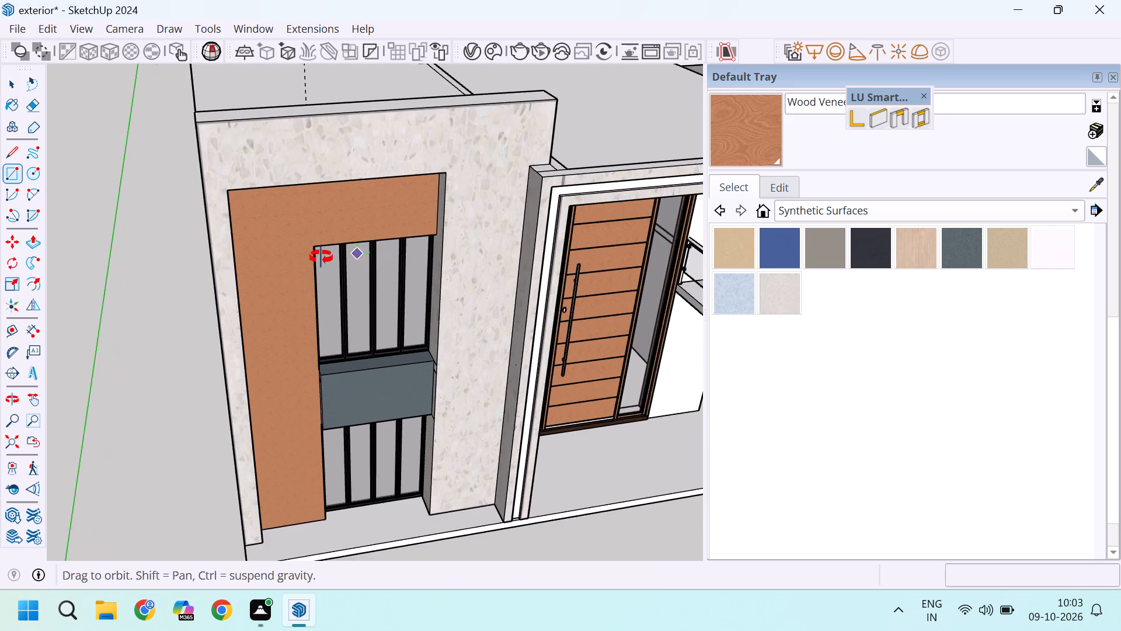
{"action": "middle_click_drag", "start_coordinate": [321, 257], "coordinate": [290, 170]}
{"action": "scroll", "coordinate": [314, 185], "scroll_direction": "down", "scroll_amount": 3}
{"action": "scroll", "coordinate": [309, 125], "scroll_direction": "down", "scroll_amount": 4}
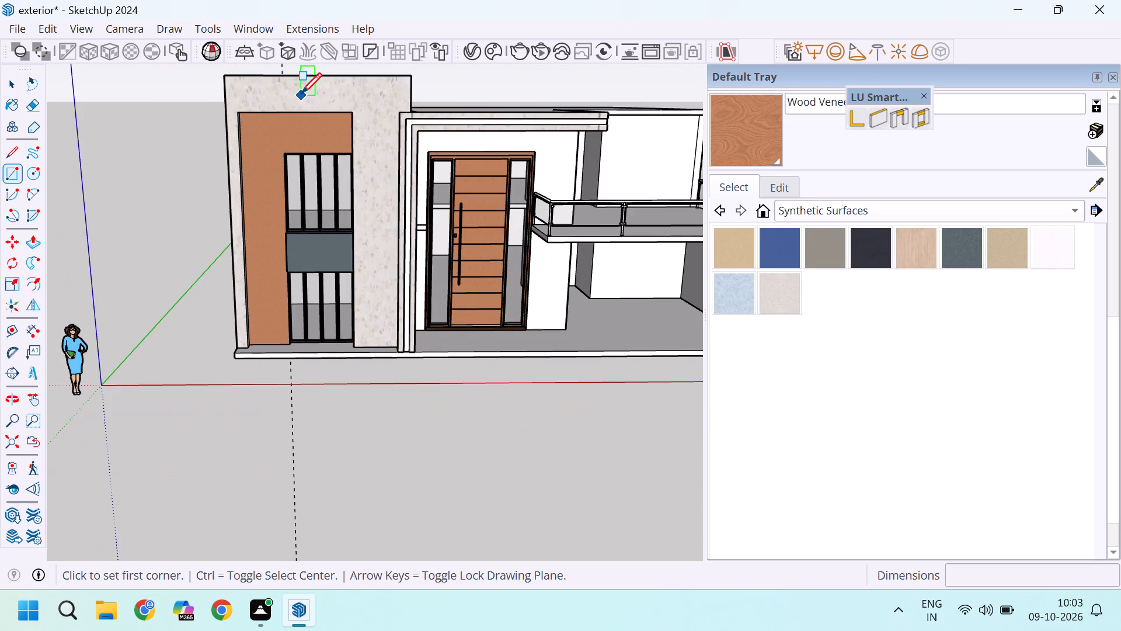
{"action": "left_click", "coordinate": [303, 77]}
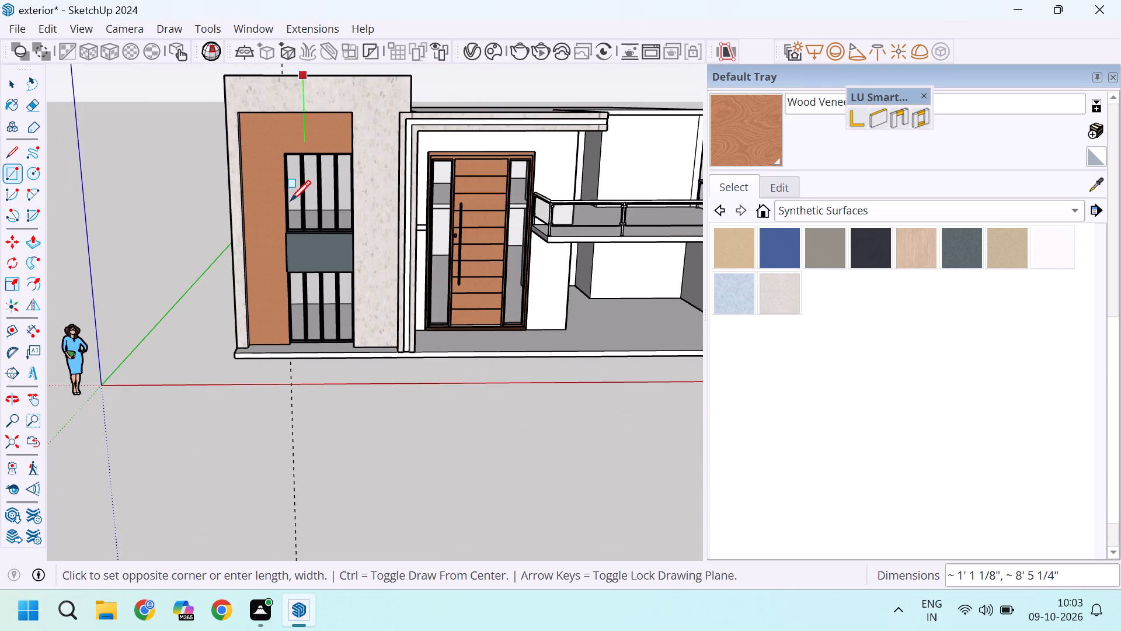
{"action": "scroll", "coordinate": [299, 327], "scroll_direction": "up", "scroll_amount": 10}
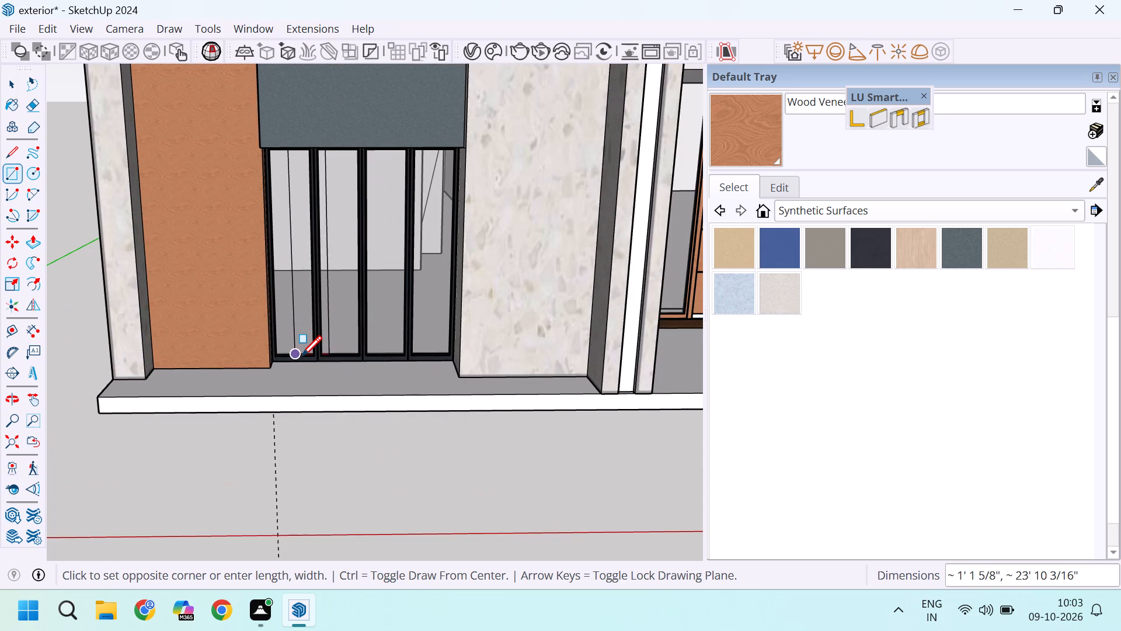
{"action": "scroll", "coordinate": [308, 377], "scroll_direction": "up", "scroll_amount": 4}
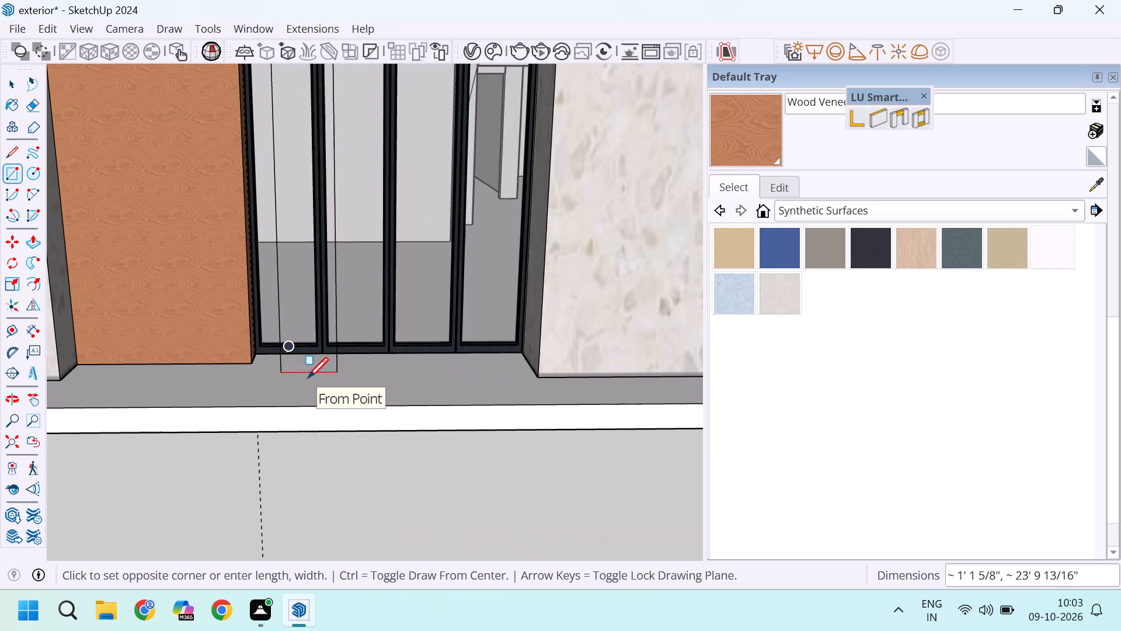
{"action": "scroll", "coordinate": [321, 409], "scroll_direction": "down", "scroll_amount": 4}
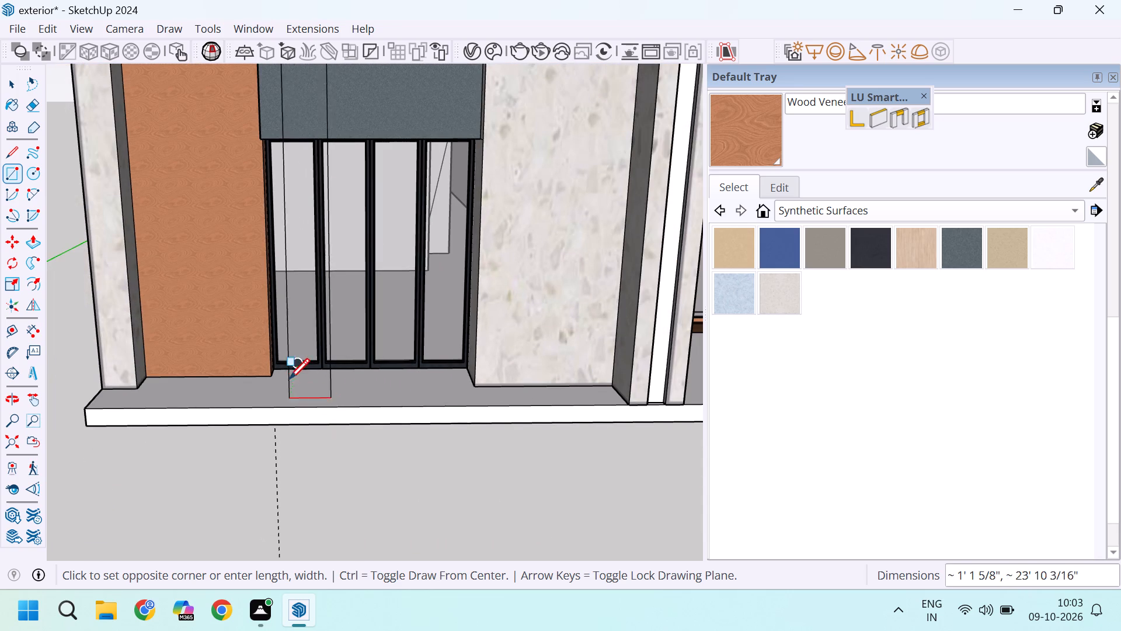
{"action": "middle_click_drag", "start_coordinate": [291, 374], "coordinate": [409, 382]}
{"action": "scroll", "coordinate": [415, 382], "scroll_direction": "down", "scroll_amount": 6}
{"action": "scroll", "coordinate": [416, 383], "scroll_direction": "up", "scroll_amount": 5}
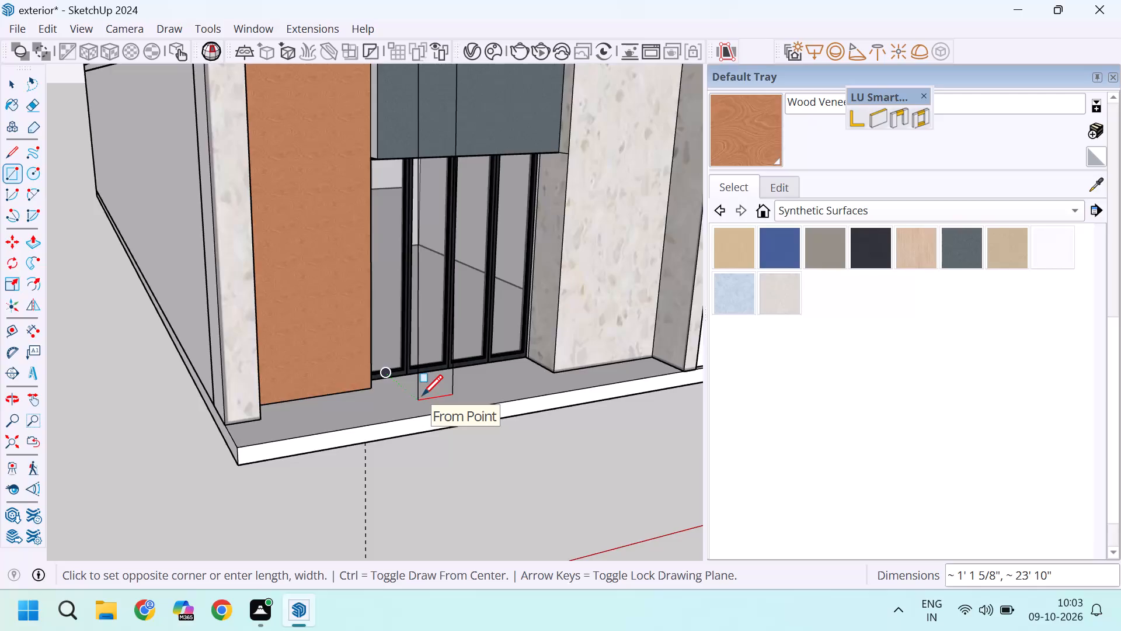
{"action": "scroll", "coordinate": [422, 395], "scroll_direction": "down", "scroll_amount": 10}
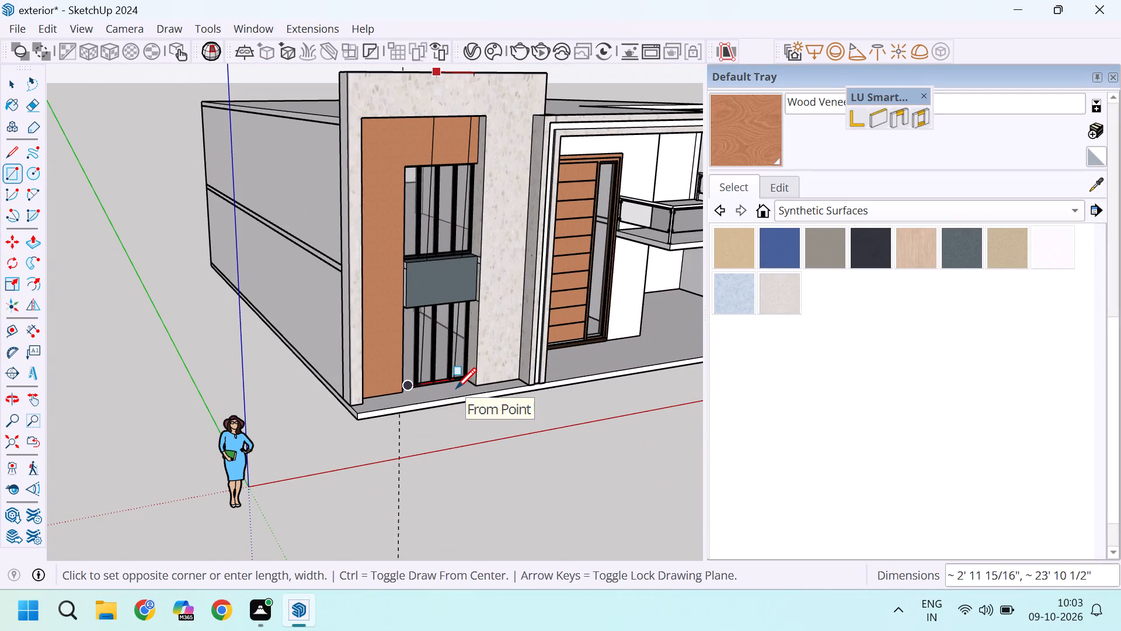
{"action": "scroll", "coordinate": [412, 127], "scroll_direction": "up", "scroll_amount": 4}
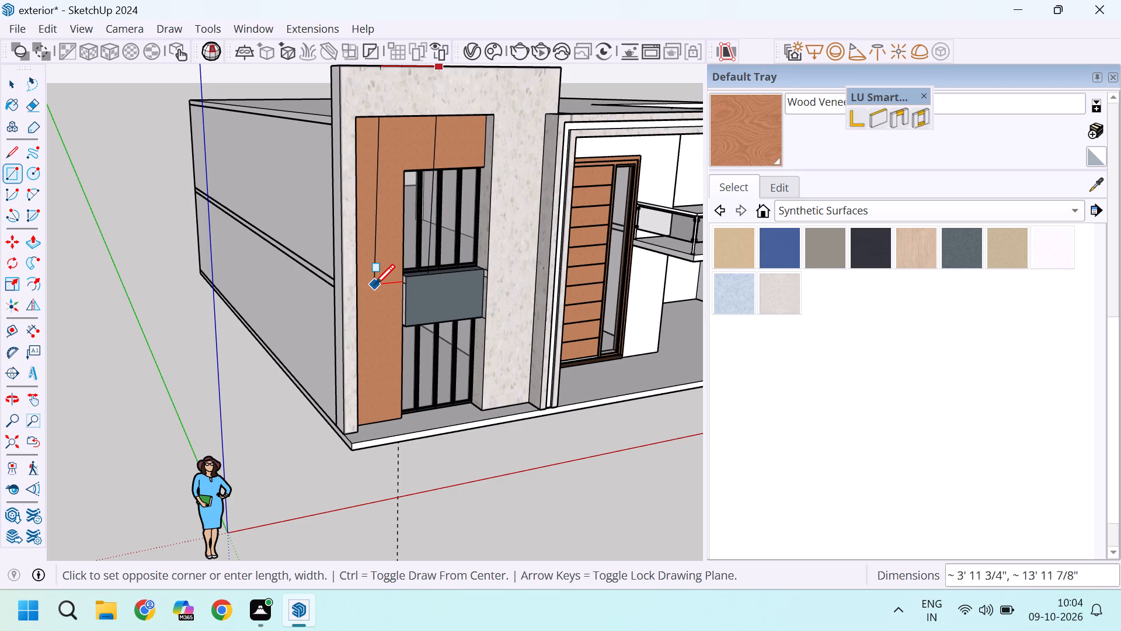
{"action": "scroll", "coordinate": [430, 313], "scroll_direction": "down", "scroll_amount": 2}
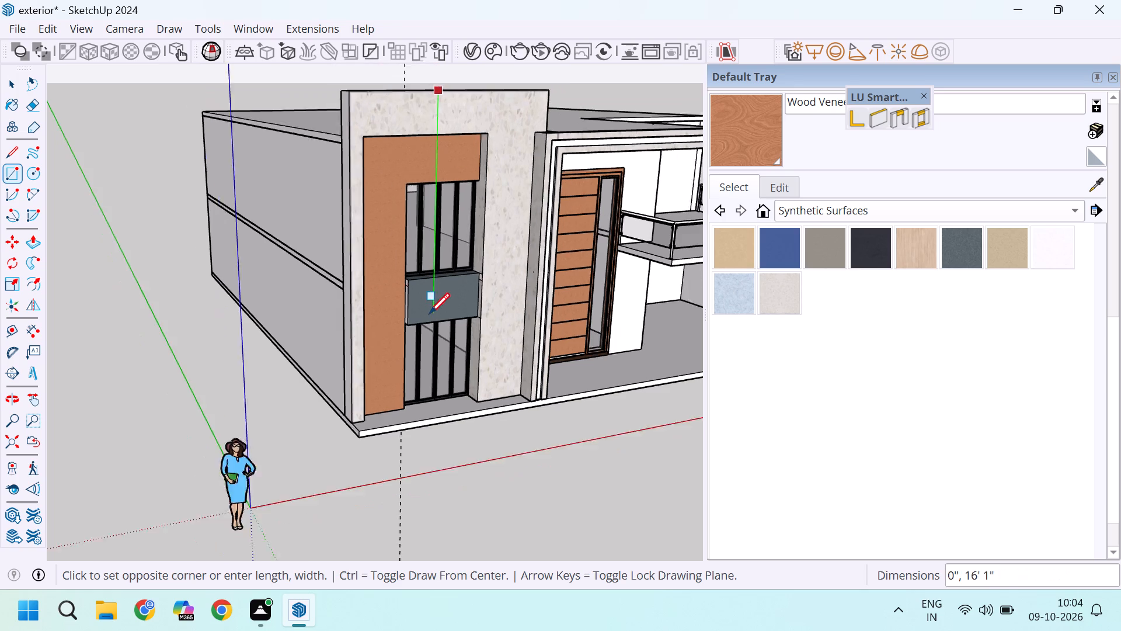
{"action": "scroll", "coordinate": [412, 333], "scroll_direction": "up", "scroll_amount": 4}
{"action": "scroll", "coordinate": [420, 413], "scroll_direction": "up", "scroll_amount": 4}
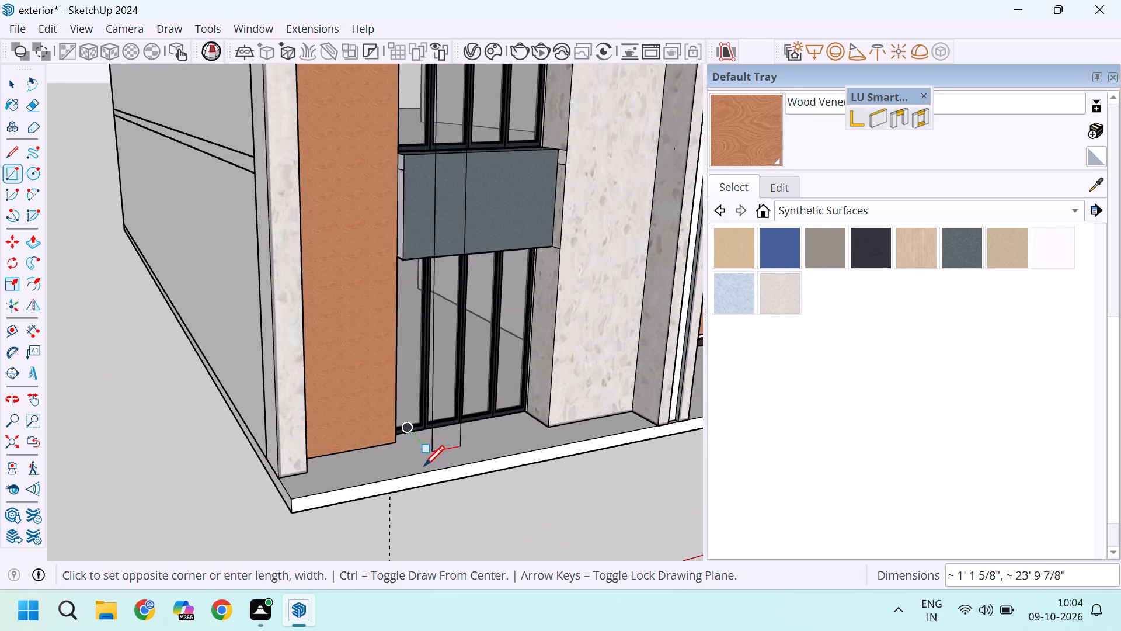
{"action": "scroll", "coordinate": [434, 469], "scroll_direction": "down", "scroll_amount": 8}
{"action": "scroll", "coordinate": [437, 427], "scroll_direction": "up", "scroll_amount": 3}
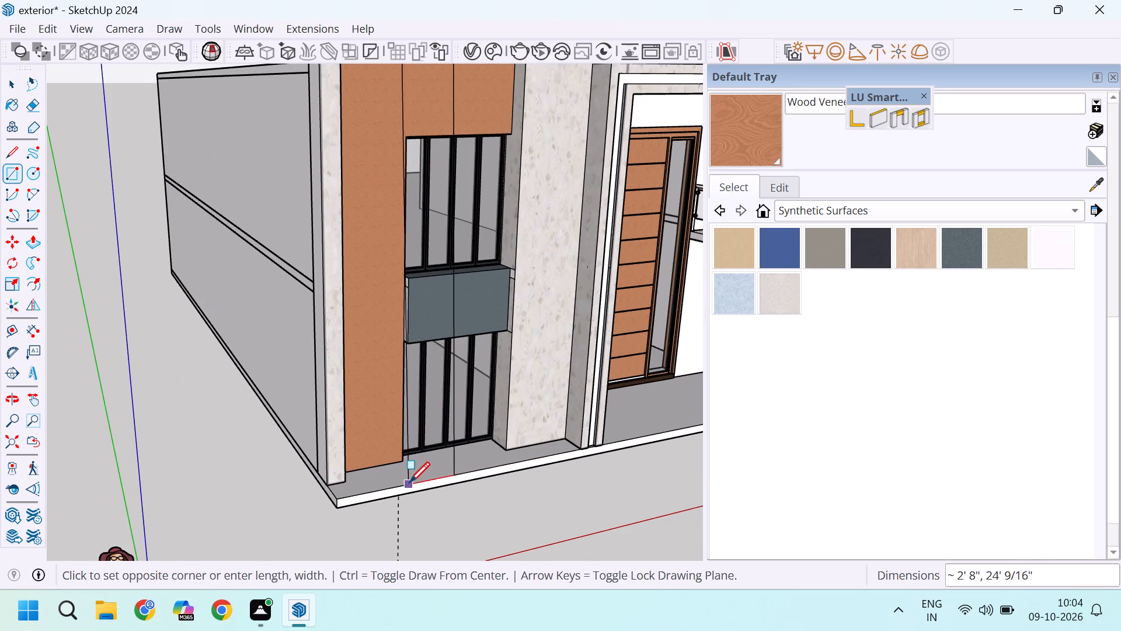
{"action": "scroll", "coordinate": [435, 471], "scroll_direction": "down", "scroll_amount": 2}
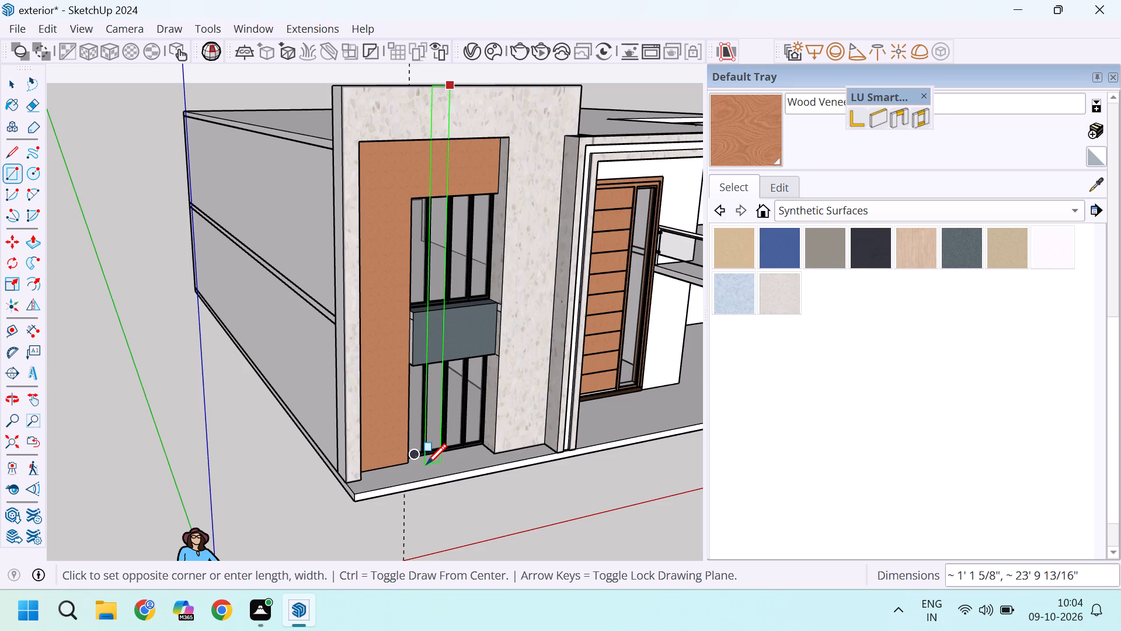
{"action": "scroll", "coordinate": [426, 464], "scroll_direction": "up", "scroll_amount": 10}
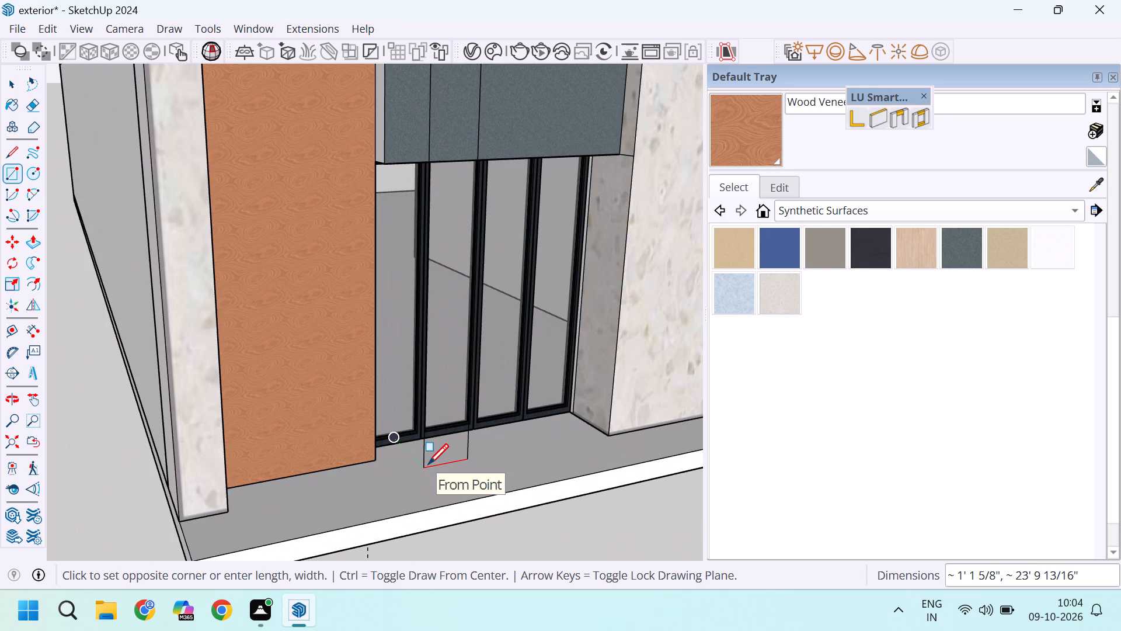
{"action": "key", "text": "Left"}
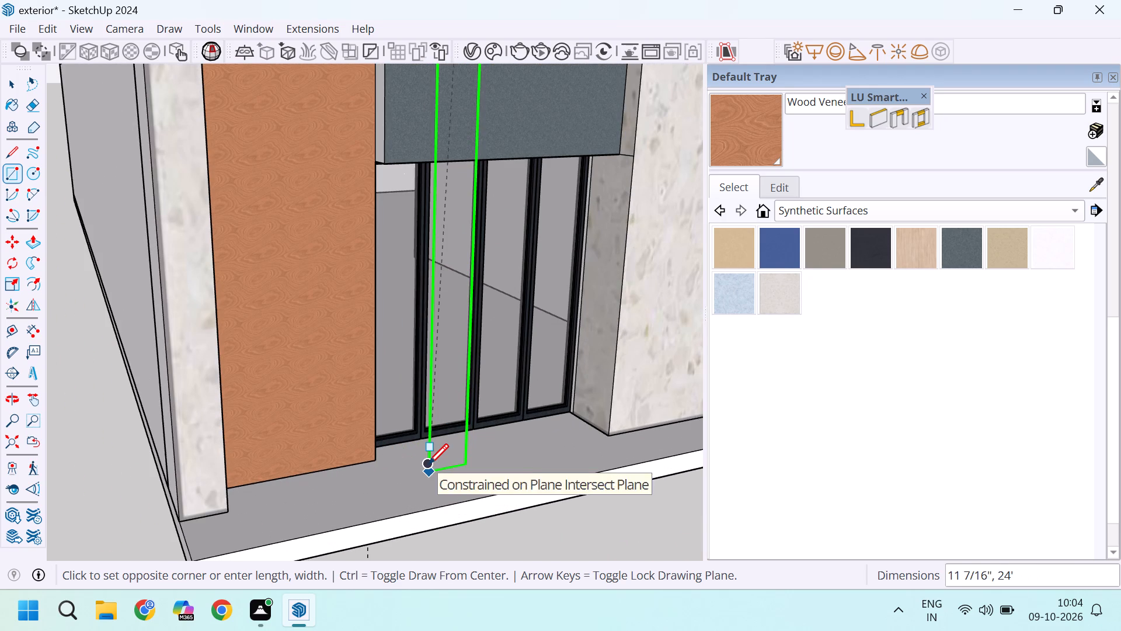
{"action": "scroll", "coordinate": [445, 463], "scroll_direction": "up", "scroll_amount": 8}
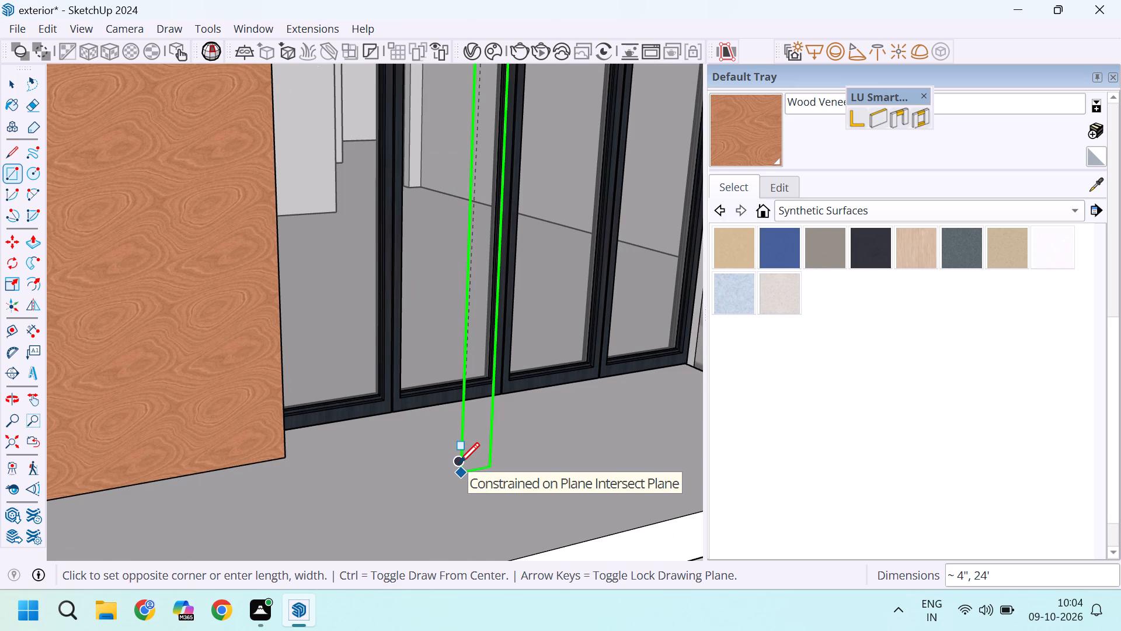
{"action": "scroll", "coordinate": [459, 463], "scroll_direction": "up", "scroll_amount": 5}
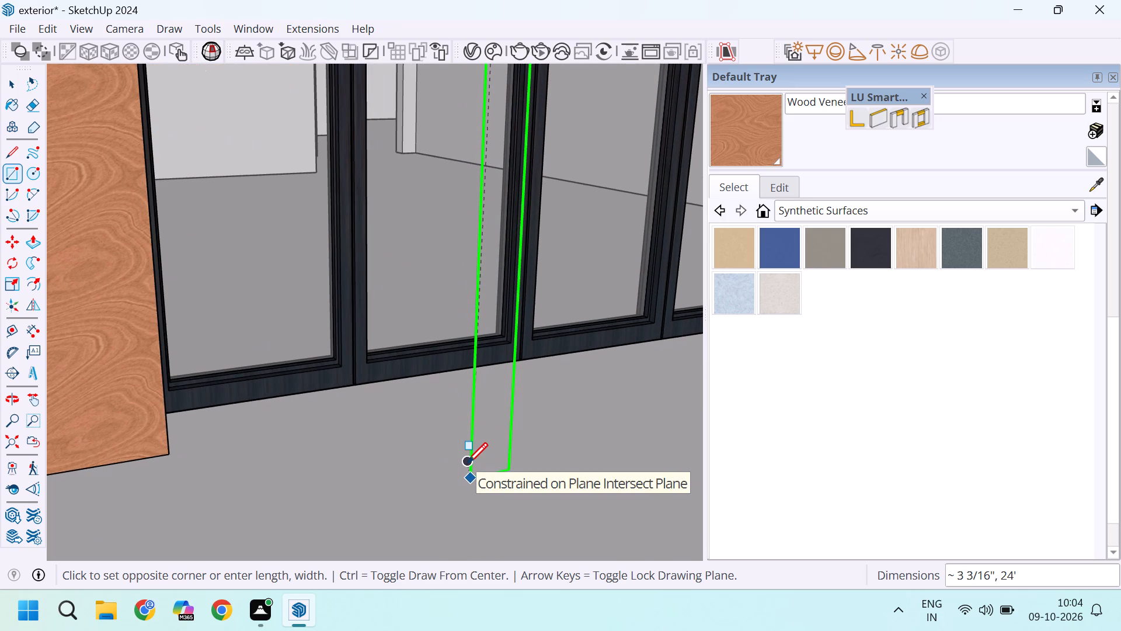
{"action": "scroll", "coordinate": [467, 463], "scroll_direction": "up", "scroll_amount": 5}
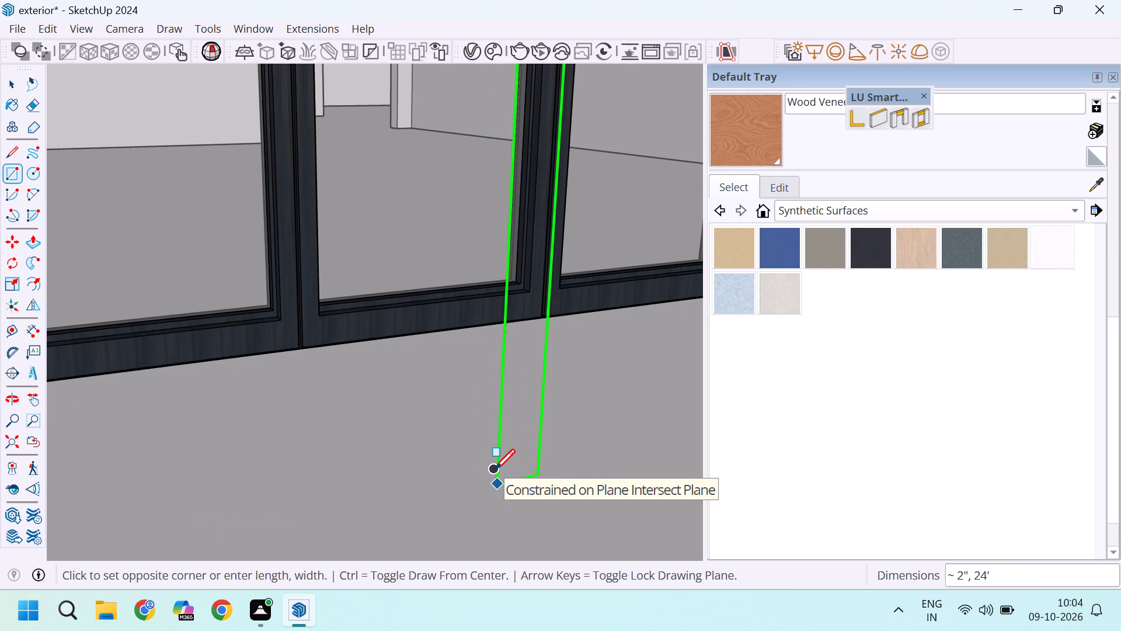
{"action": "left_click", "coordinate": [495, 469]}
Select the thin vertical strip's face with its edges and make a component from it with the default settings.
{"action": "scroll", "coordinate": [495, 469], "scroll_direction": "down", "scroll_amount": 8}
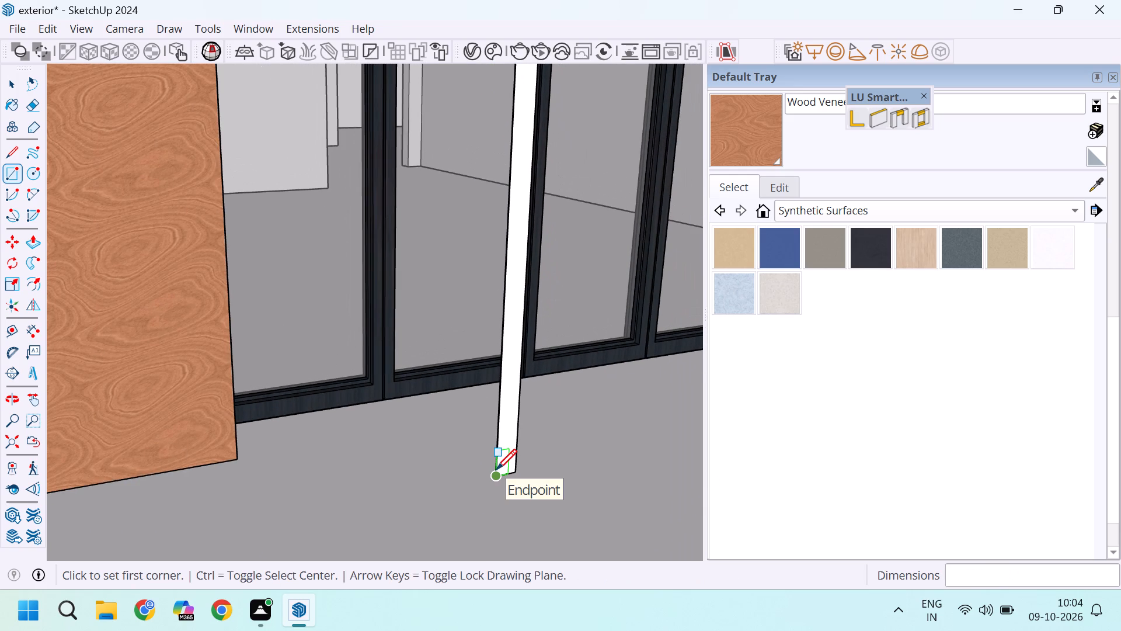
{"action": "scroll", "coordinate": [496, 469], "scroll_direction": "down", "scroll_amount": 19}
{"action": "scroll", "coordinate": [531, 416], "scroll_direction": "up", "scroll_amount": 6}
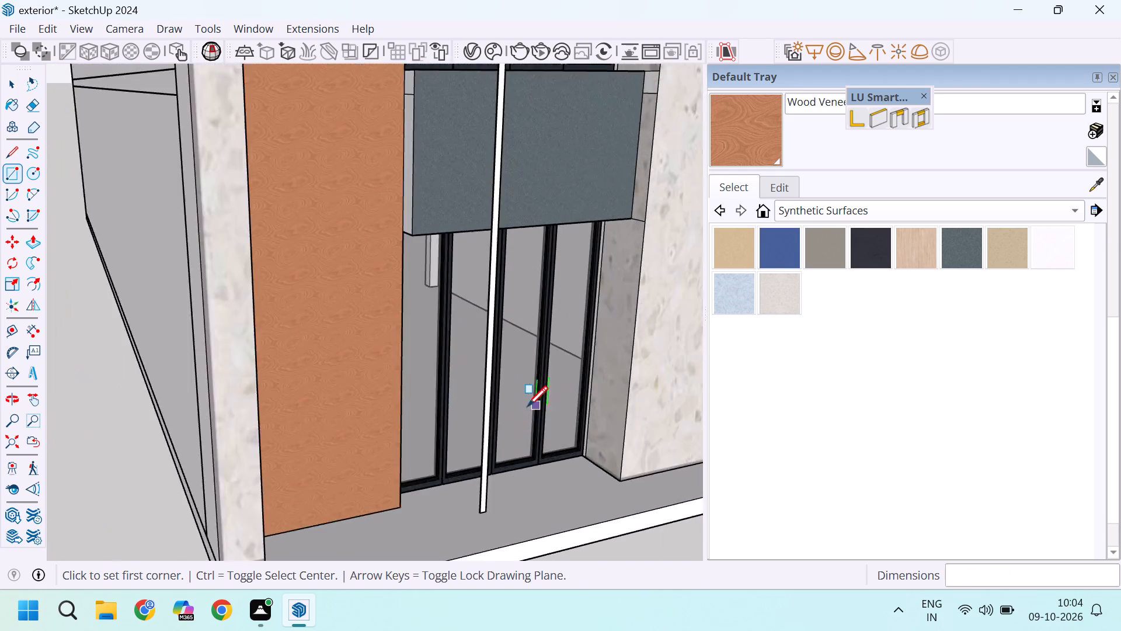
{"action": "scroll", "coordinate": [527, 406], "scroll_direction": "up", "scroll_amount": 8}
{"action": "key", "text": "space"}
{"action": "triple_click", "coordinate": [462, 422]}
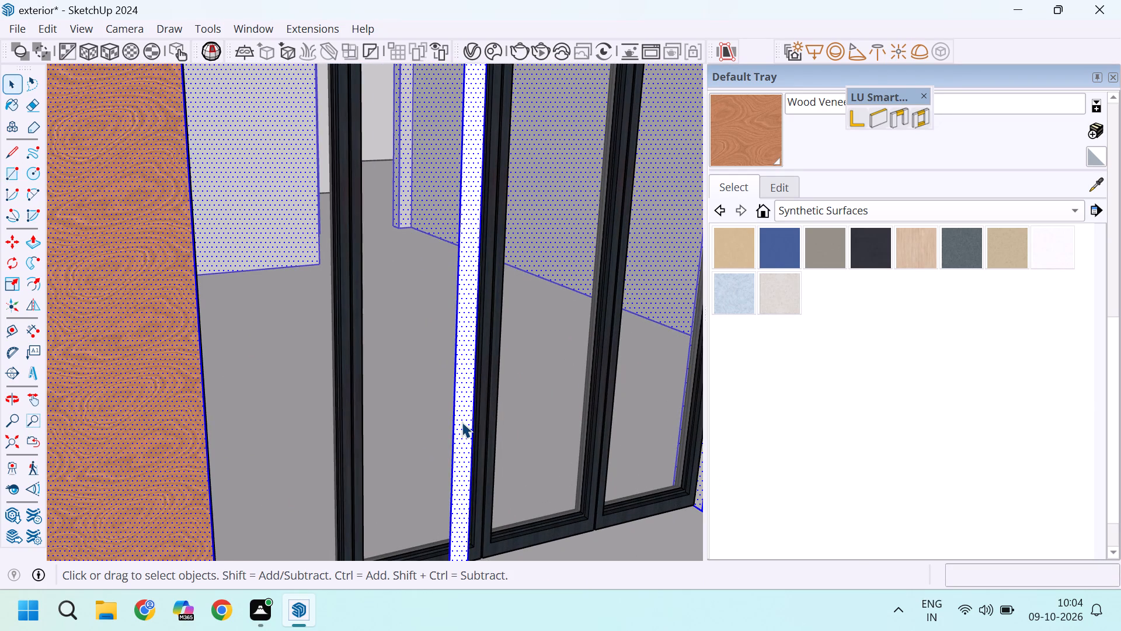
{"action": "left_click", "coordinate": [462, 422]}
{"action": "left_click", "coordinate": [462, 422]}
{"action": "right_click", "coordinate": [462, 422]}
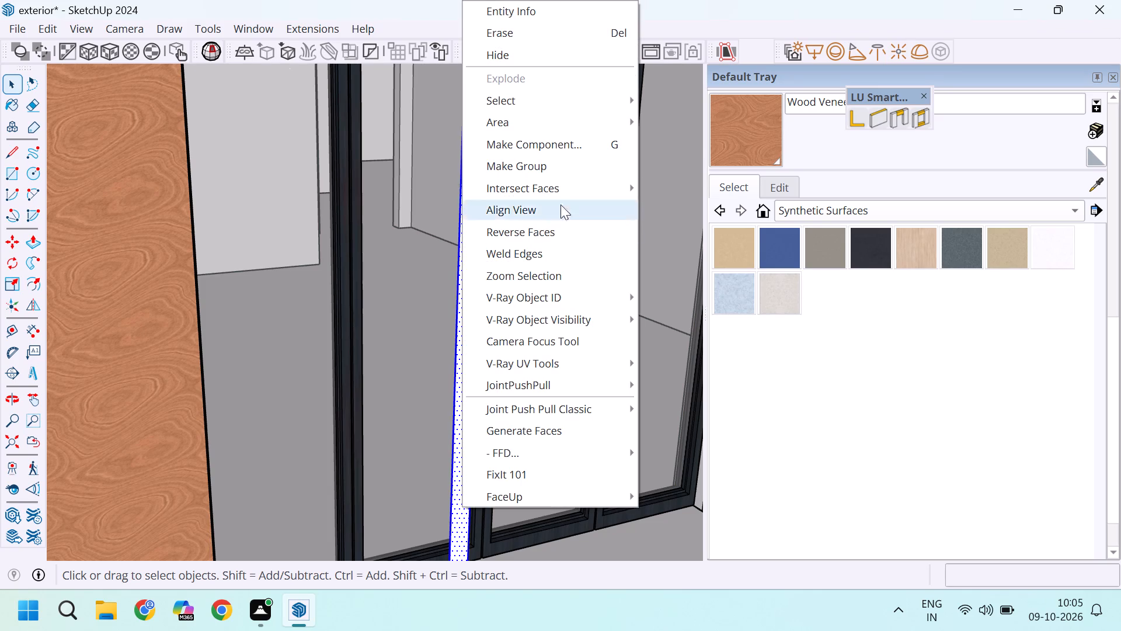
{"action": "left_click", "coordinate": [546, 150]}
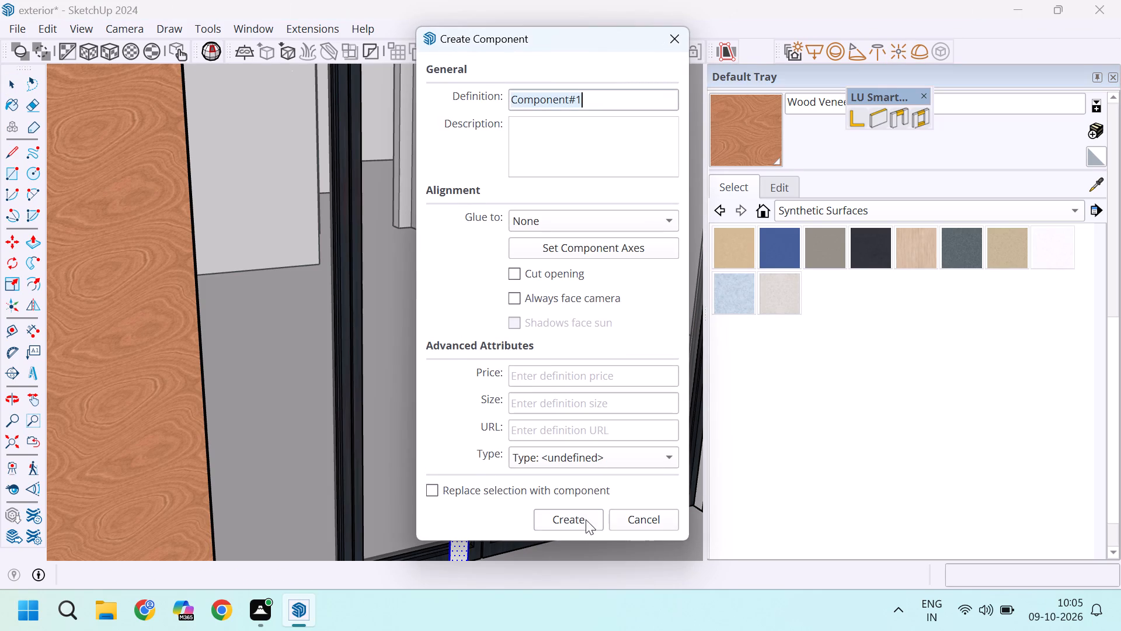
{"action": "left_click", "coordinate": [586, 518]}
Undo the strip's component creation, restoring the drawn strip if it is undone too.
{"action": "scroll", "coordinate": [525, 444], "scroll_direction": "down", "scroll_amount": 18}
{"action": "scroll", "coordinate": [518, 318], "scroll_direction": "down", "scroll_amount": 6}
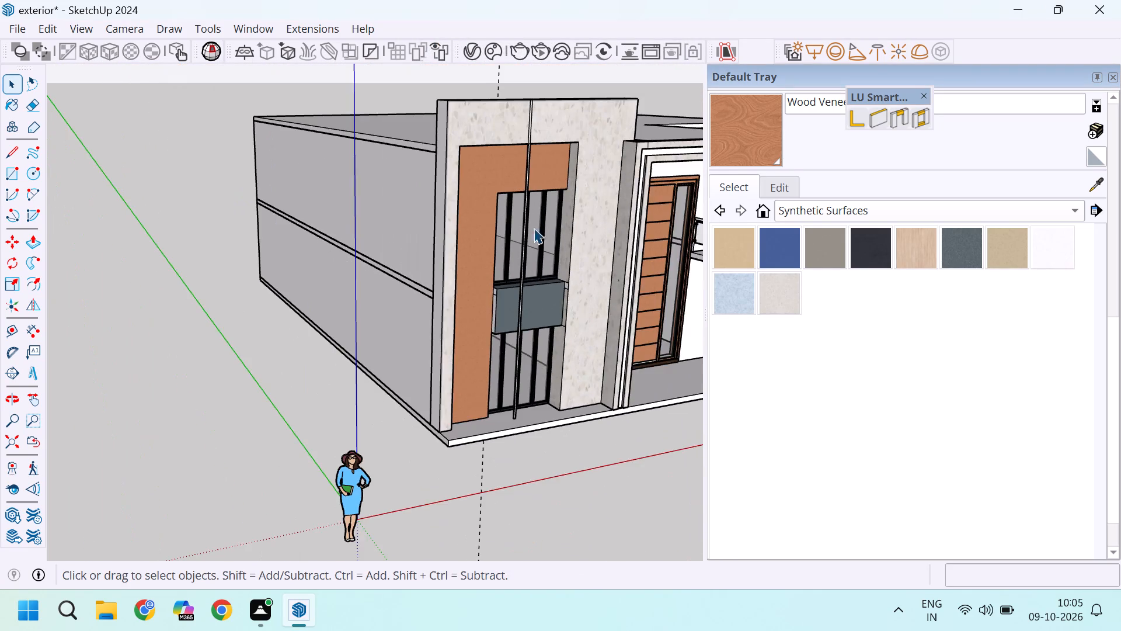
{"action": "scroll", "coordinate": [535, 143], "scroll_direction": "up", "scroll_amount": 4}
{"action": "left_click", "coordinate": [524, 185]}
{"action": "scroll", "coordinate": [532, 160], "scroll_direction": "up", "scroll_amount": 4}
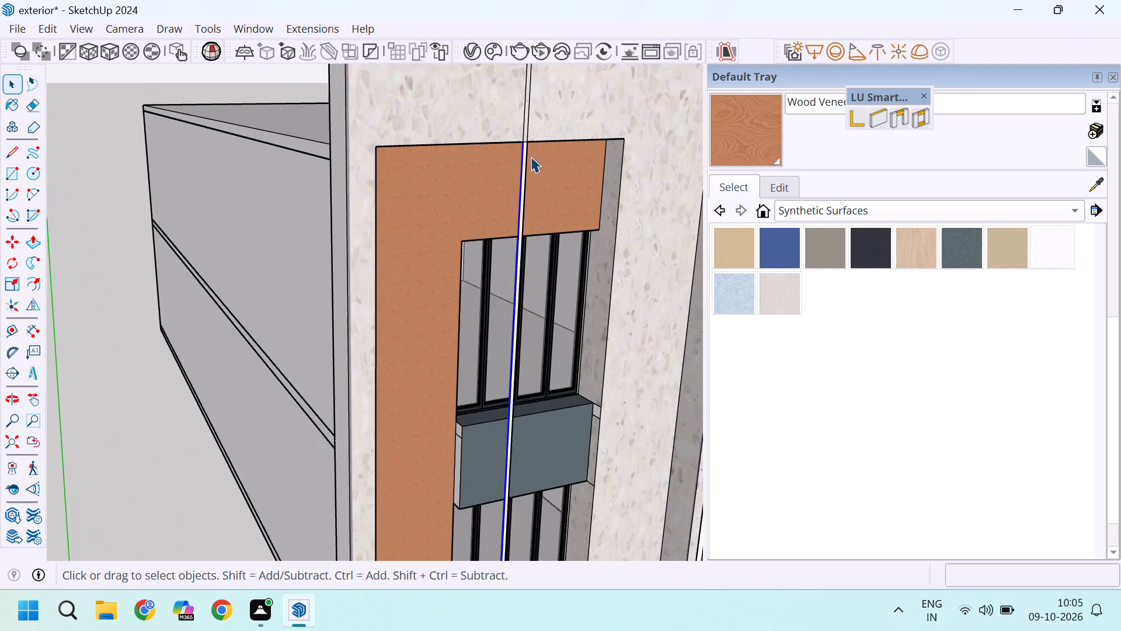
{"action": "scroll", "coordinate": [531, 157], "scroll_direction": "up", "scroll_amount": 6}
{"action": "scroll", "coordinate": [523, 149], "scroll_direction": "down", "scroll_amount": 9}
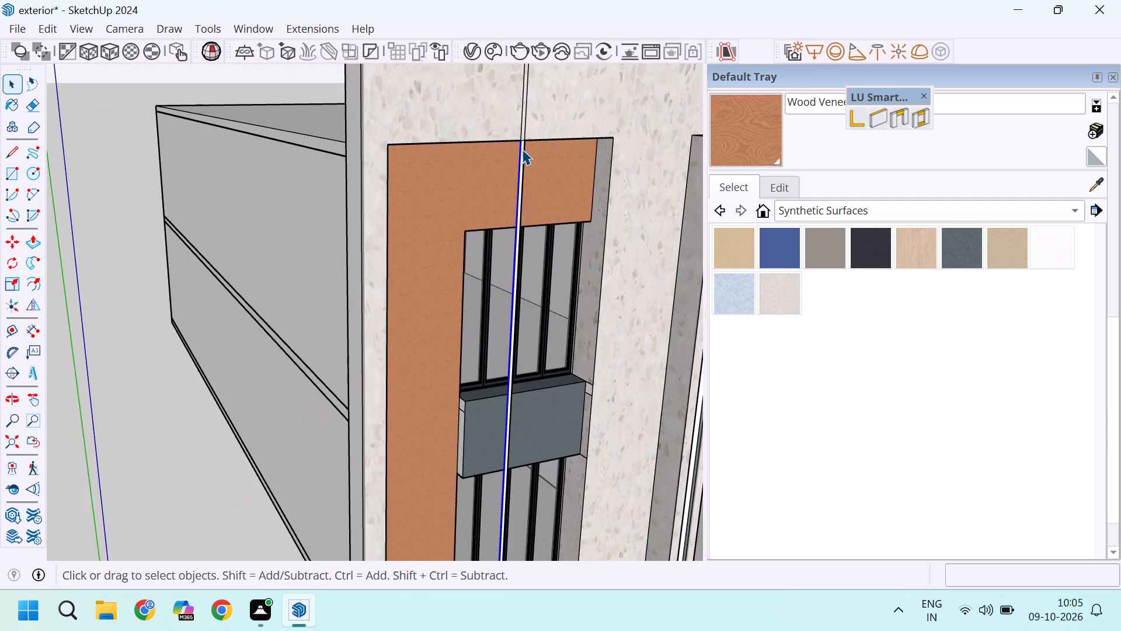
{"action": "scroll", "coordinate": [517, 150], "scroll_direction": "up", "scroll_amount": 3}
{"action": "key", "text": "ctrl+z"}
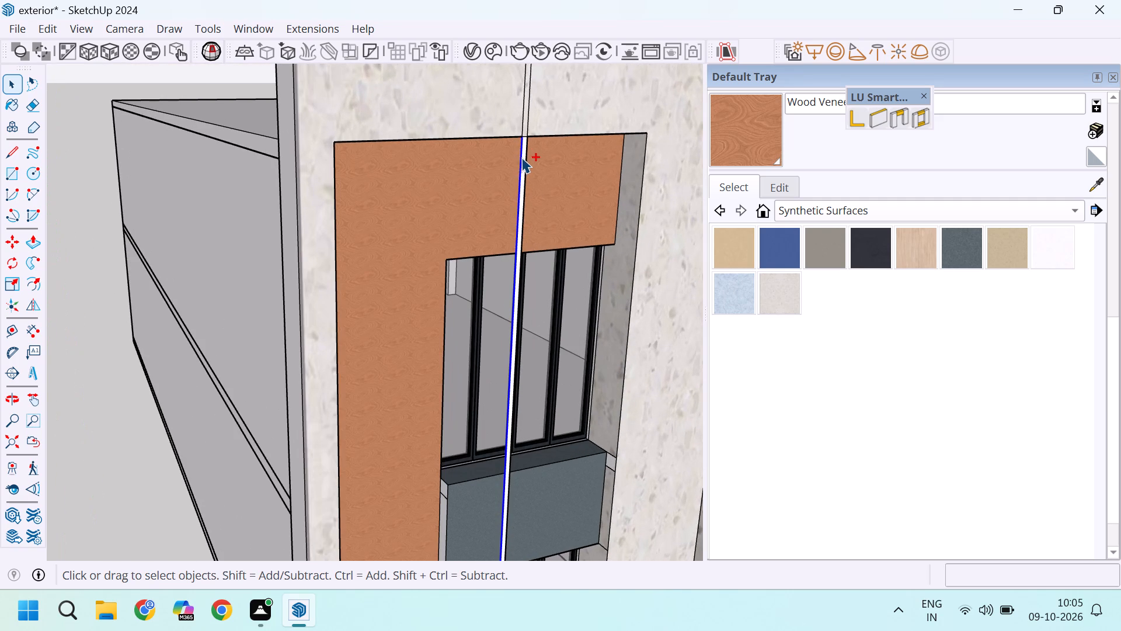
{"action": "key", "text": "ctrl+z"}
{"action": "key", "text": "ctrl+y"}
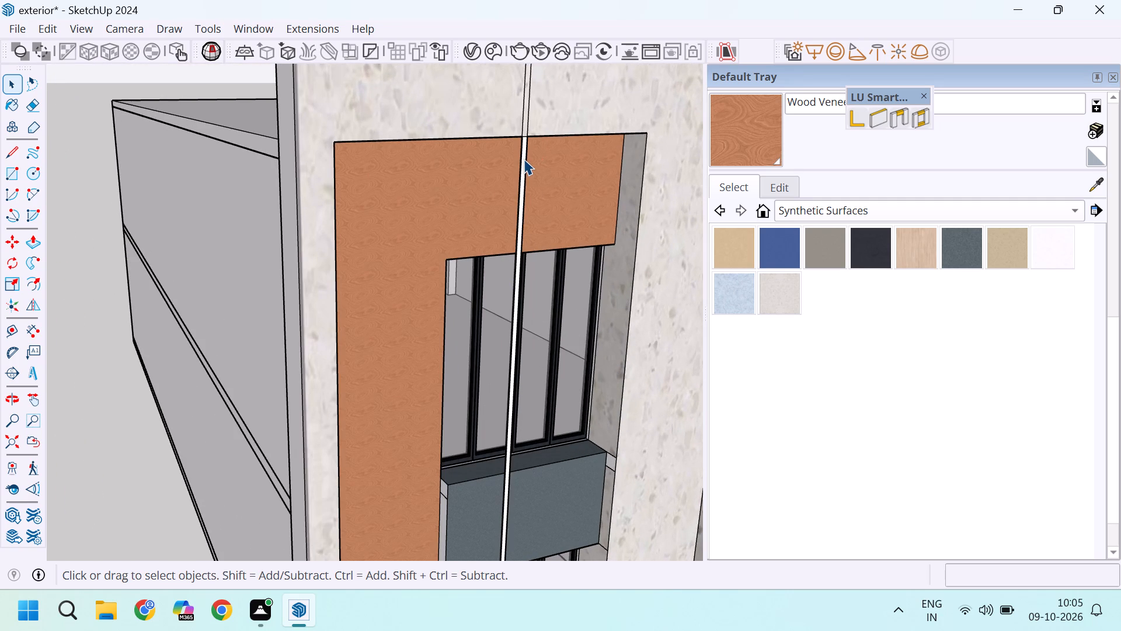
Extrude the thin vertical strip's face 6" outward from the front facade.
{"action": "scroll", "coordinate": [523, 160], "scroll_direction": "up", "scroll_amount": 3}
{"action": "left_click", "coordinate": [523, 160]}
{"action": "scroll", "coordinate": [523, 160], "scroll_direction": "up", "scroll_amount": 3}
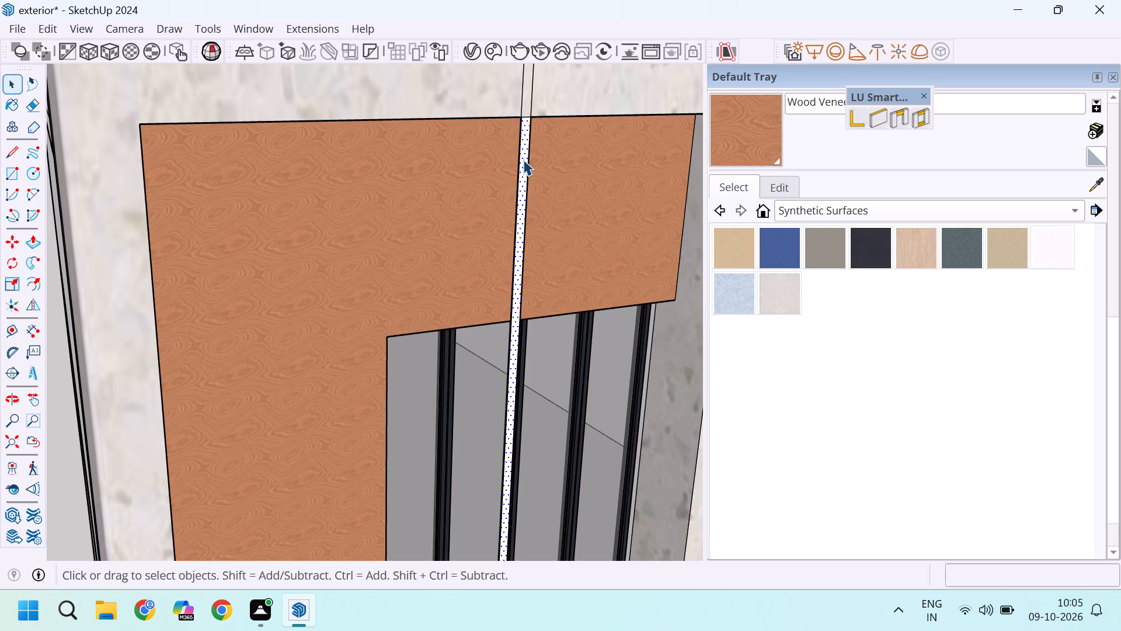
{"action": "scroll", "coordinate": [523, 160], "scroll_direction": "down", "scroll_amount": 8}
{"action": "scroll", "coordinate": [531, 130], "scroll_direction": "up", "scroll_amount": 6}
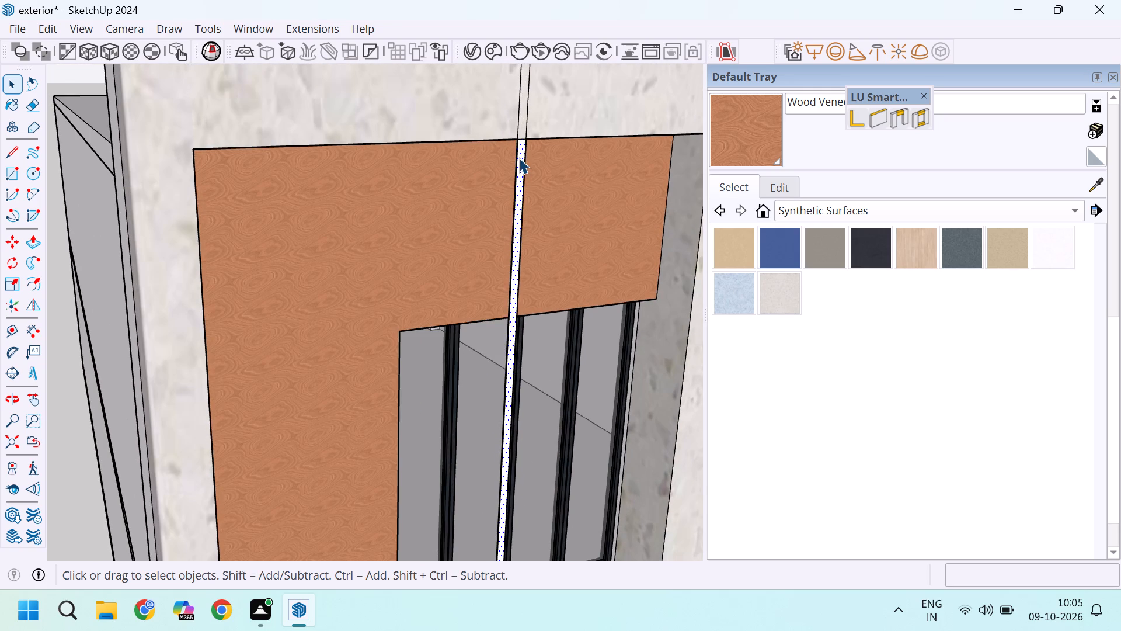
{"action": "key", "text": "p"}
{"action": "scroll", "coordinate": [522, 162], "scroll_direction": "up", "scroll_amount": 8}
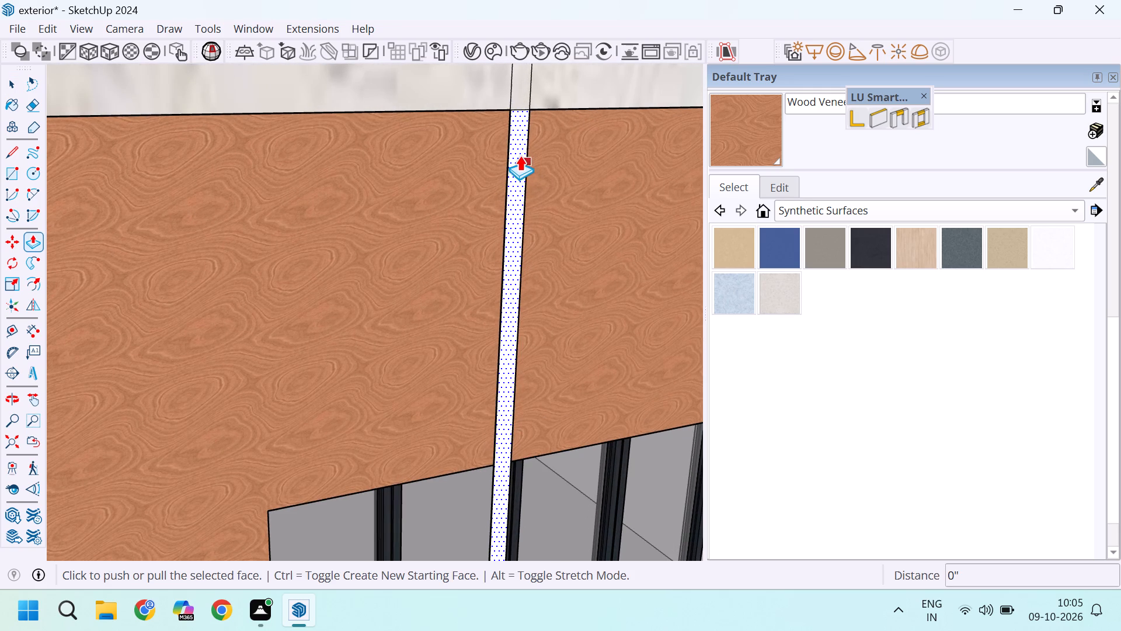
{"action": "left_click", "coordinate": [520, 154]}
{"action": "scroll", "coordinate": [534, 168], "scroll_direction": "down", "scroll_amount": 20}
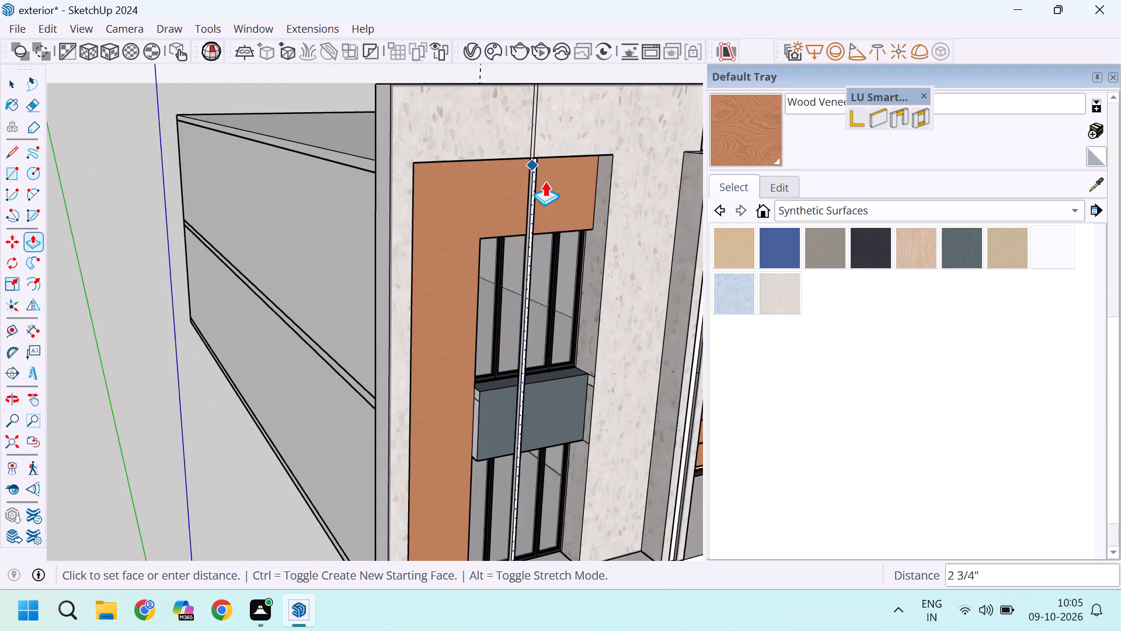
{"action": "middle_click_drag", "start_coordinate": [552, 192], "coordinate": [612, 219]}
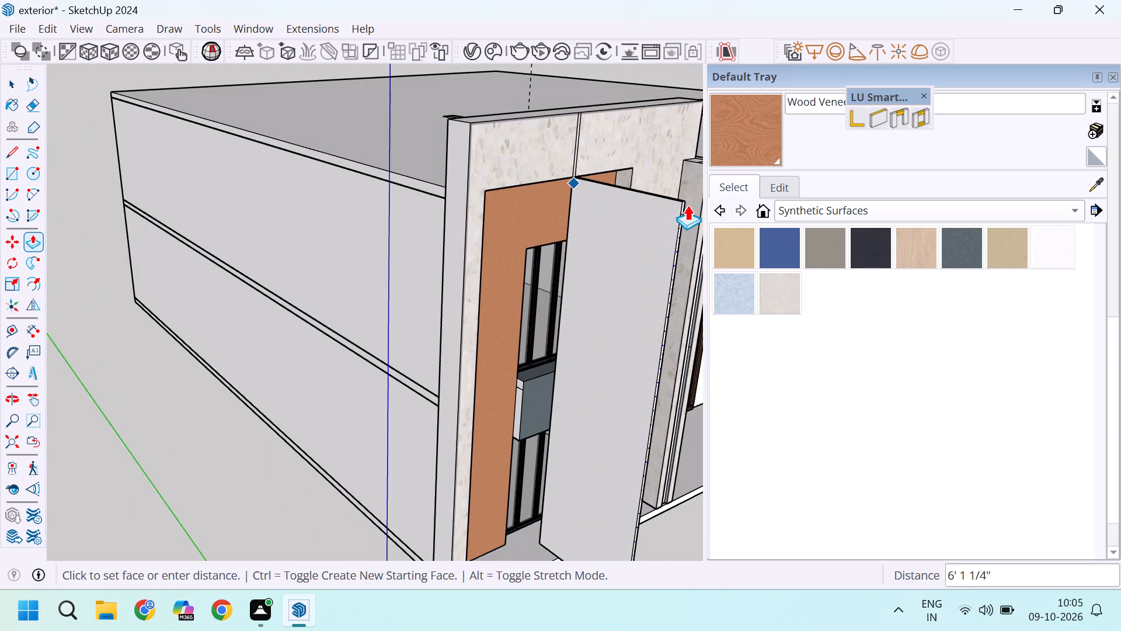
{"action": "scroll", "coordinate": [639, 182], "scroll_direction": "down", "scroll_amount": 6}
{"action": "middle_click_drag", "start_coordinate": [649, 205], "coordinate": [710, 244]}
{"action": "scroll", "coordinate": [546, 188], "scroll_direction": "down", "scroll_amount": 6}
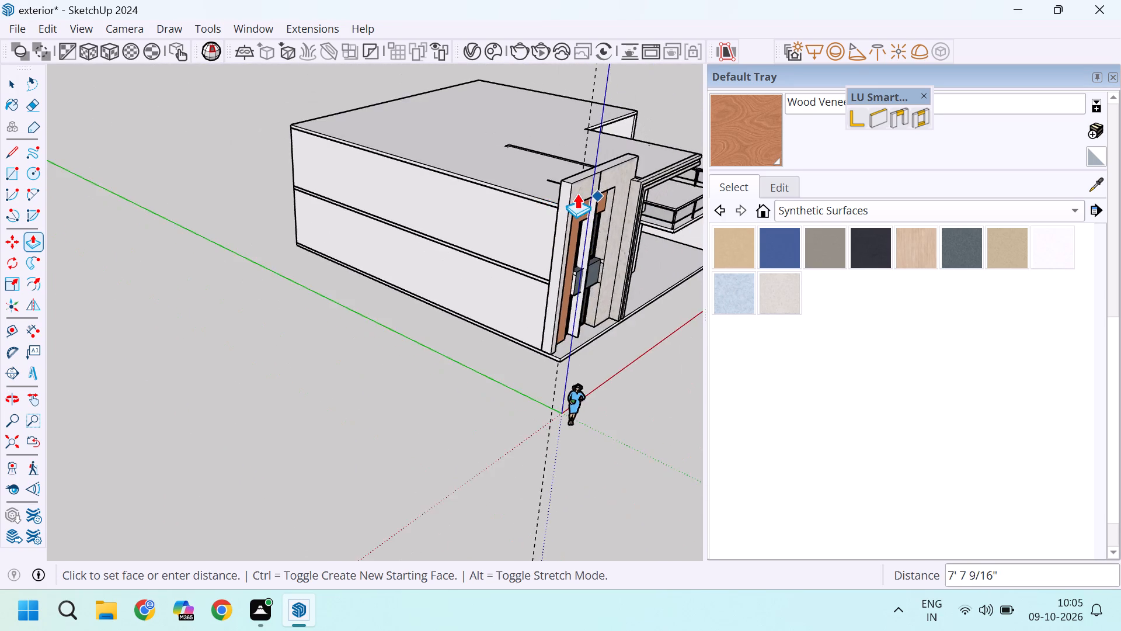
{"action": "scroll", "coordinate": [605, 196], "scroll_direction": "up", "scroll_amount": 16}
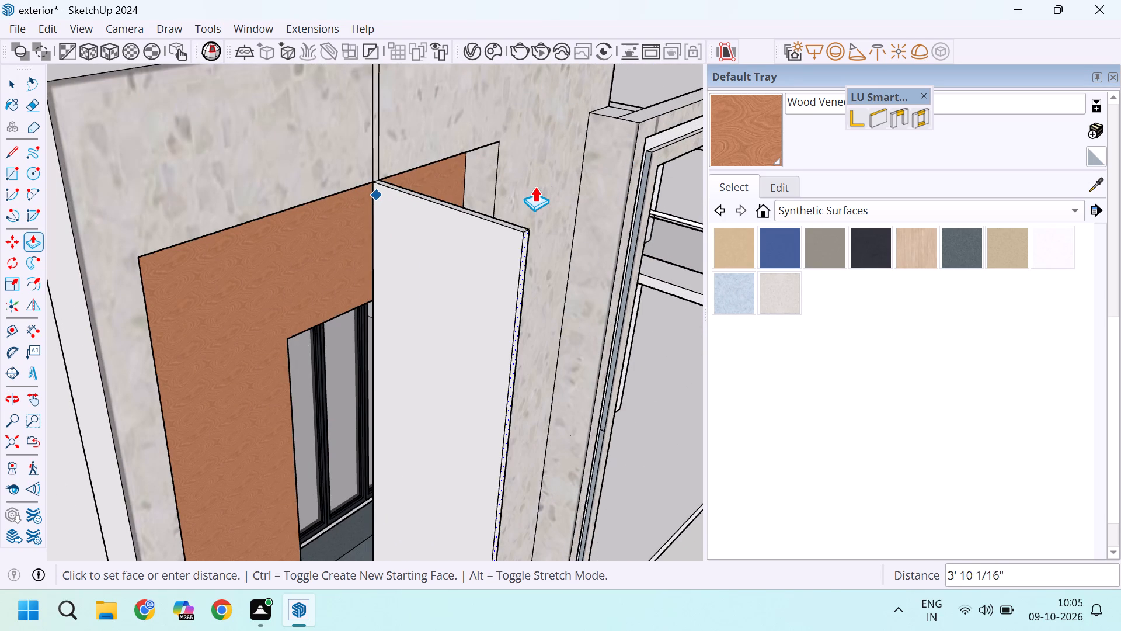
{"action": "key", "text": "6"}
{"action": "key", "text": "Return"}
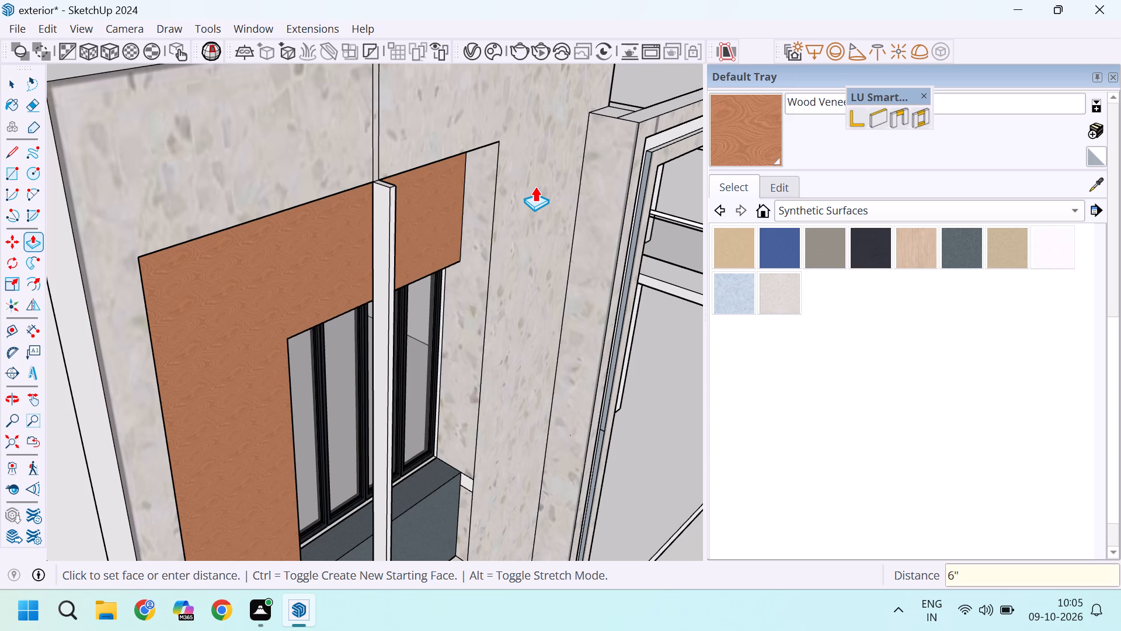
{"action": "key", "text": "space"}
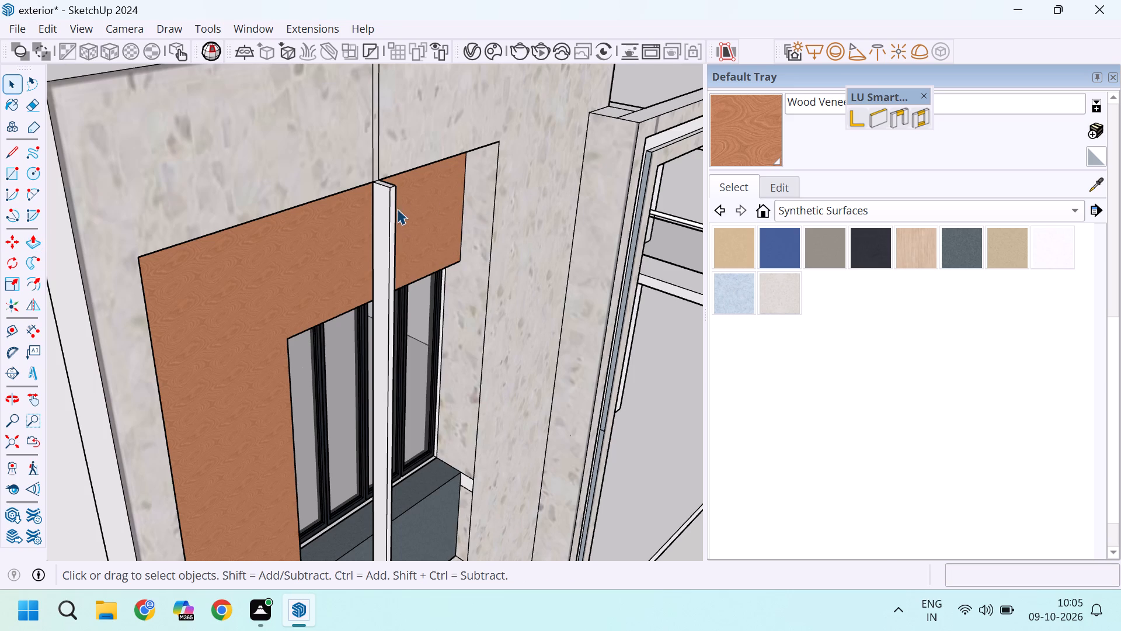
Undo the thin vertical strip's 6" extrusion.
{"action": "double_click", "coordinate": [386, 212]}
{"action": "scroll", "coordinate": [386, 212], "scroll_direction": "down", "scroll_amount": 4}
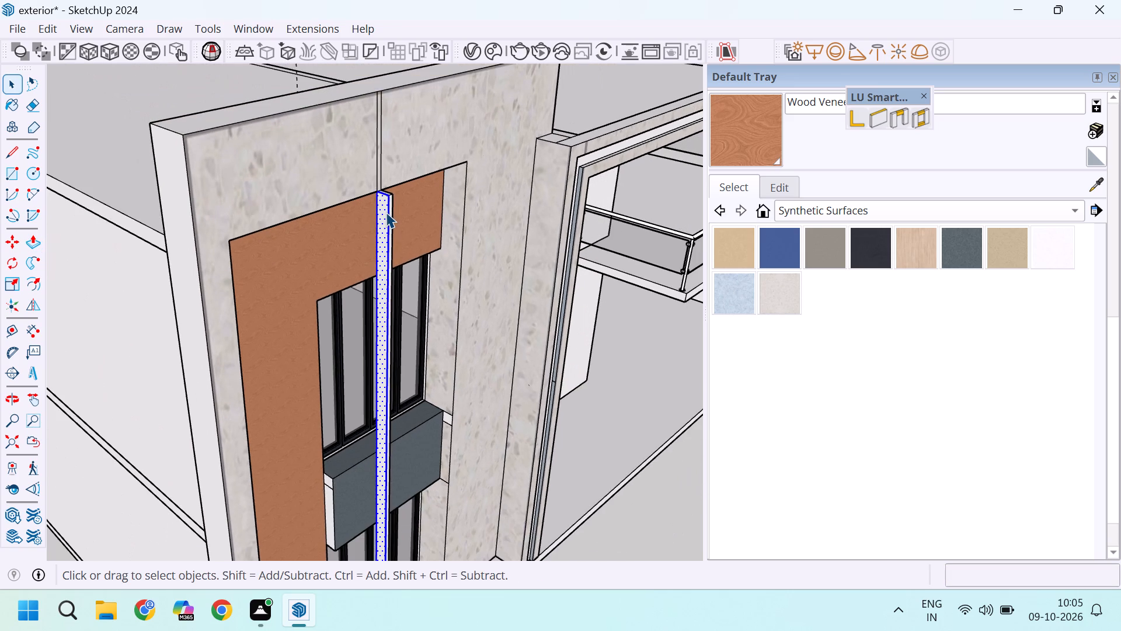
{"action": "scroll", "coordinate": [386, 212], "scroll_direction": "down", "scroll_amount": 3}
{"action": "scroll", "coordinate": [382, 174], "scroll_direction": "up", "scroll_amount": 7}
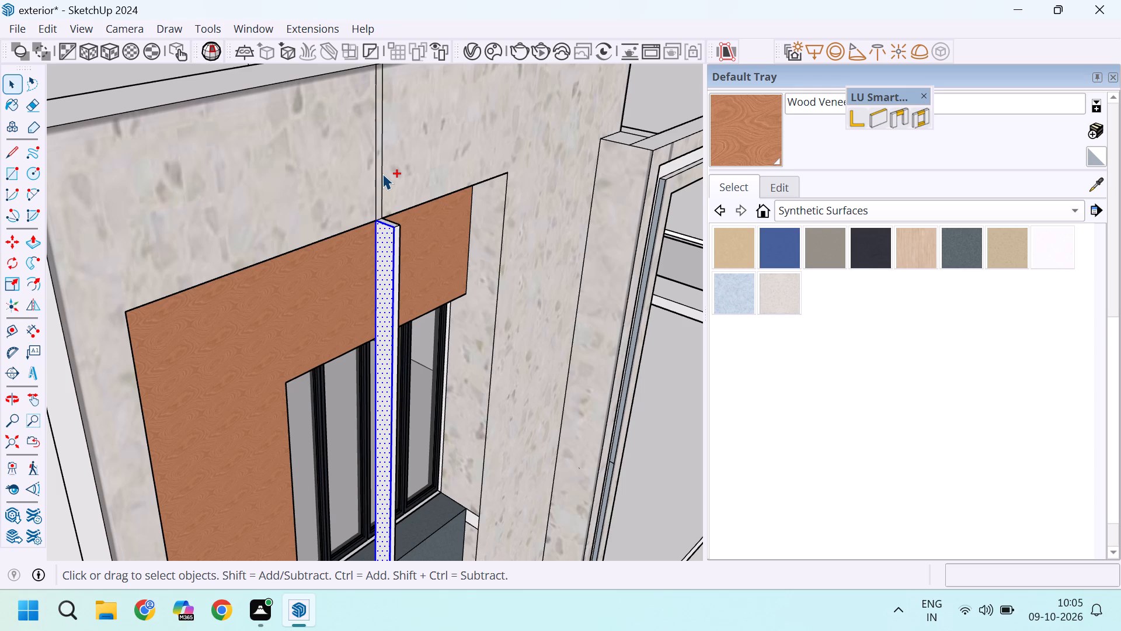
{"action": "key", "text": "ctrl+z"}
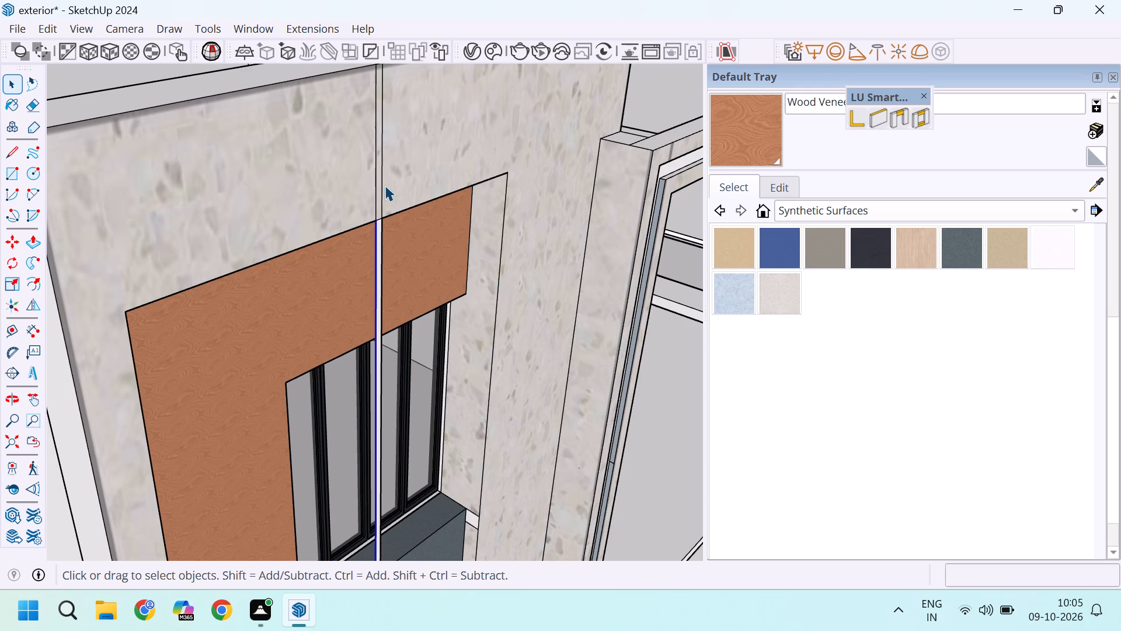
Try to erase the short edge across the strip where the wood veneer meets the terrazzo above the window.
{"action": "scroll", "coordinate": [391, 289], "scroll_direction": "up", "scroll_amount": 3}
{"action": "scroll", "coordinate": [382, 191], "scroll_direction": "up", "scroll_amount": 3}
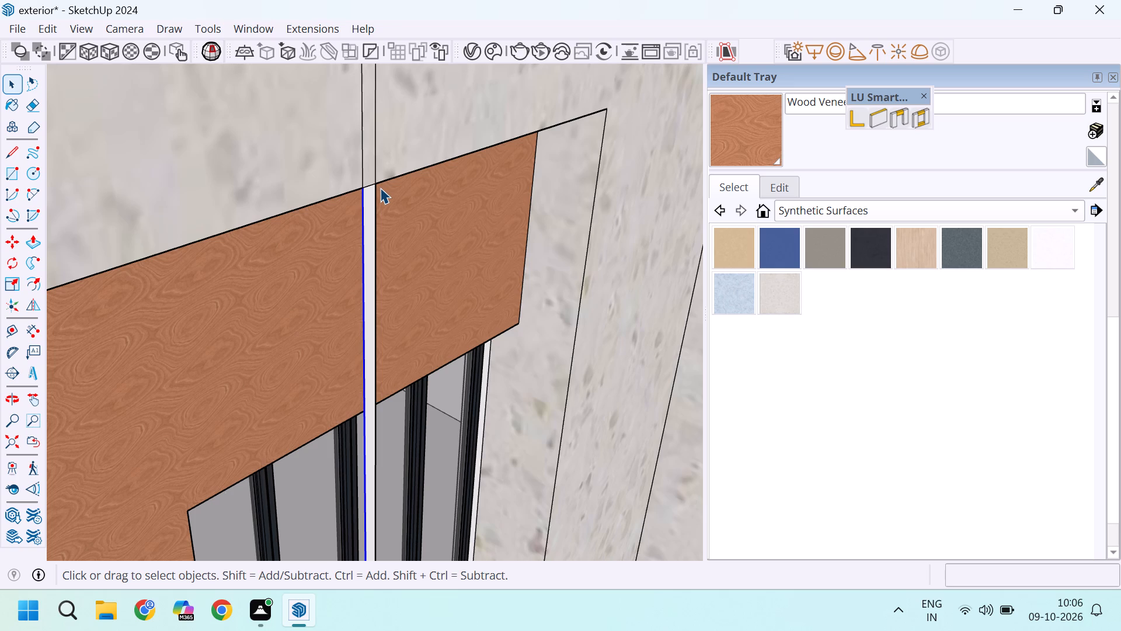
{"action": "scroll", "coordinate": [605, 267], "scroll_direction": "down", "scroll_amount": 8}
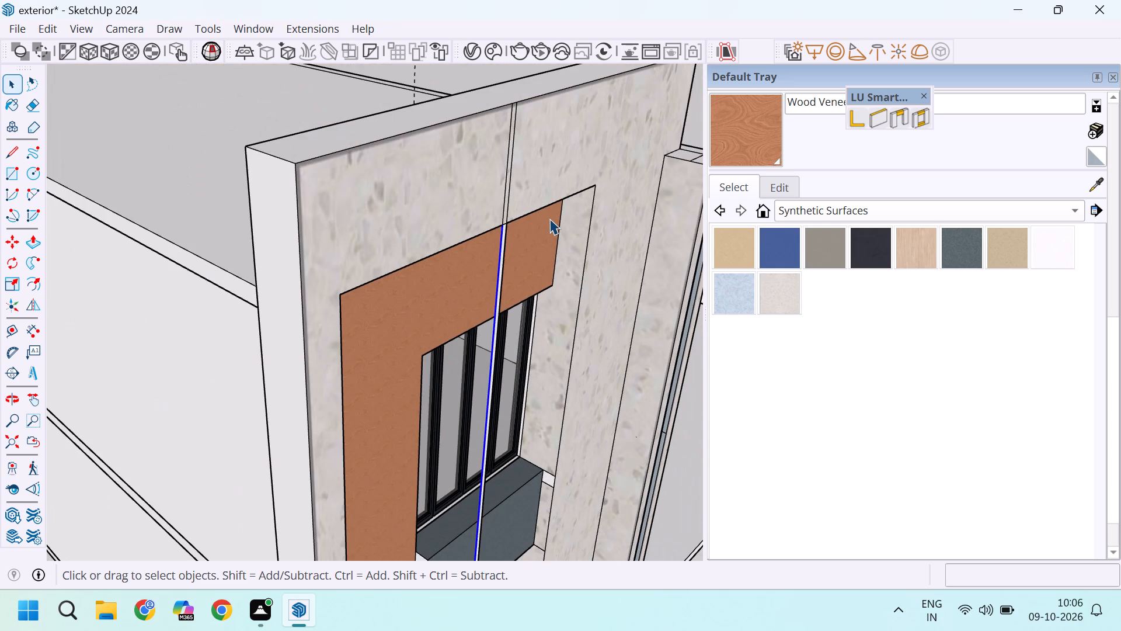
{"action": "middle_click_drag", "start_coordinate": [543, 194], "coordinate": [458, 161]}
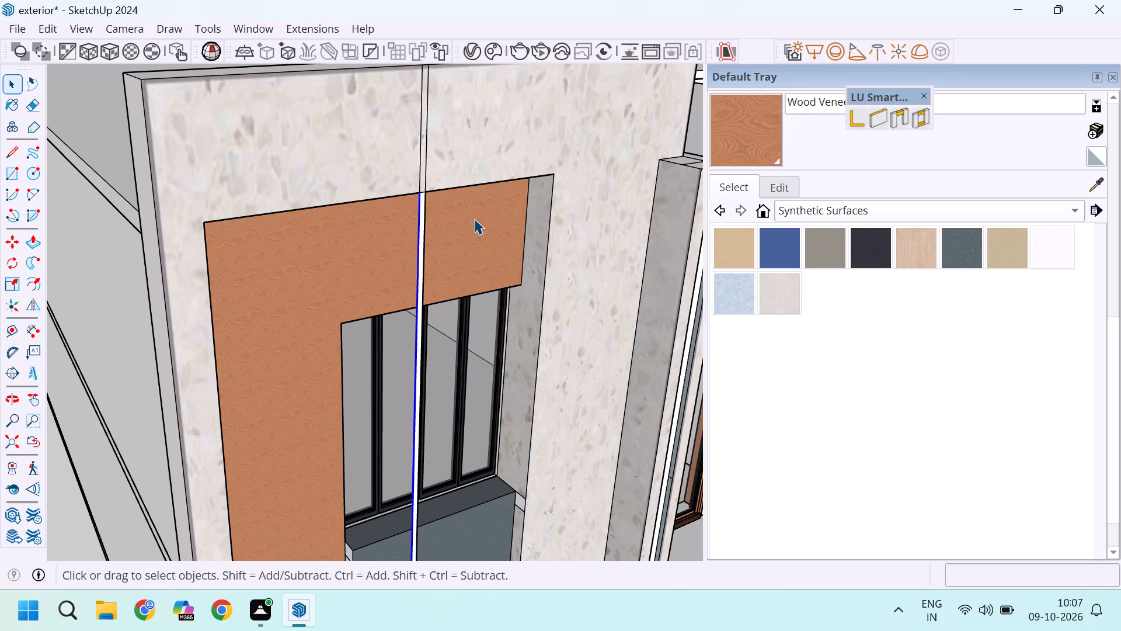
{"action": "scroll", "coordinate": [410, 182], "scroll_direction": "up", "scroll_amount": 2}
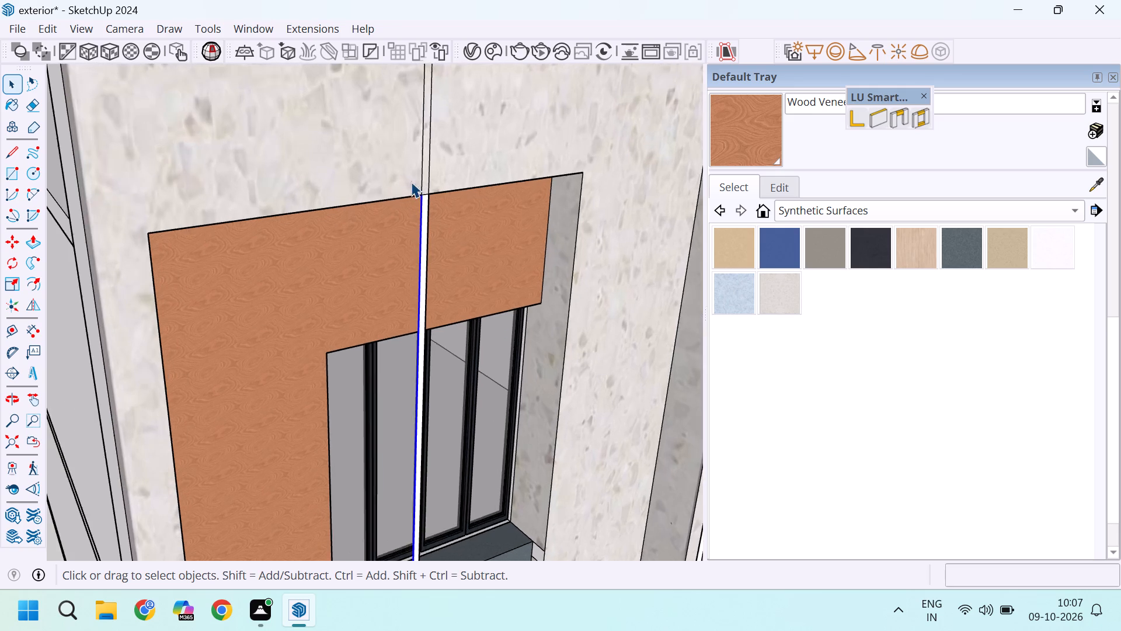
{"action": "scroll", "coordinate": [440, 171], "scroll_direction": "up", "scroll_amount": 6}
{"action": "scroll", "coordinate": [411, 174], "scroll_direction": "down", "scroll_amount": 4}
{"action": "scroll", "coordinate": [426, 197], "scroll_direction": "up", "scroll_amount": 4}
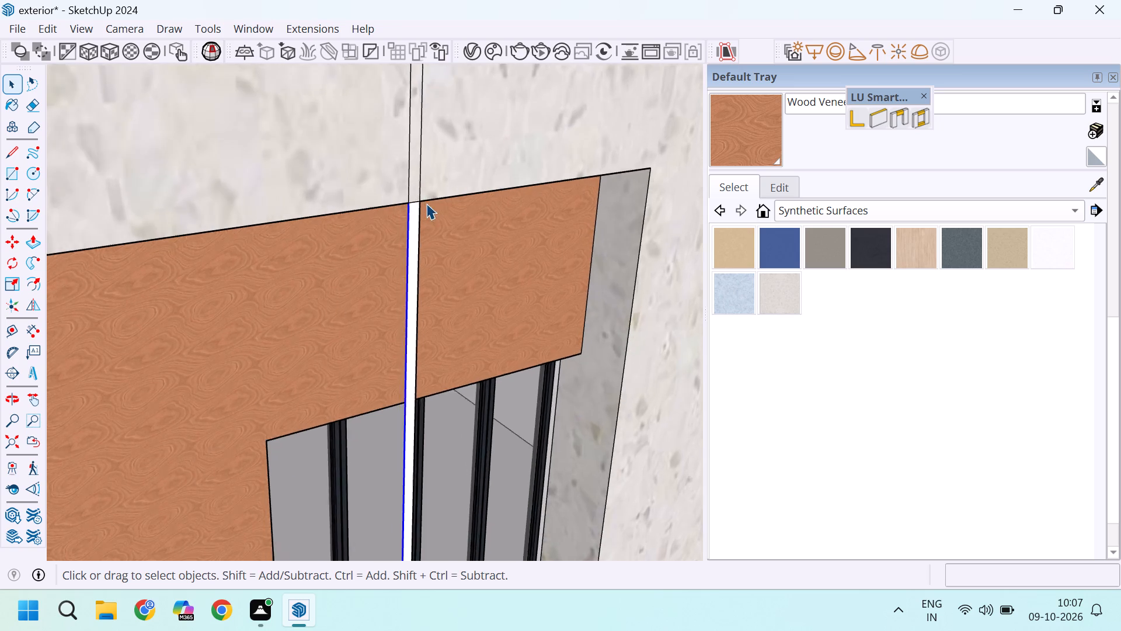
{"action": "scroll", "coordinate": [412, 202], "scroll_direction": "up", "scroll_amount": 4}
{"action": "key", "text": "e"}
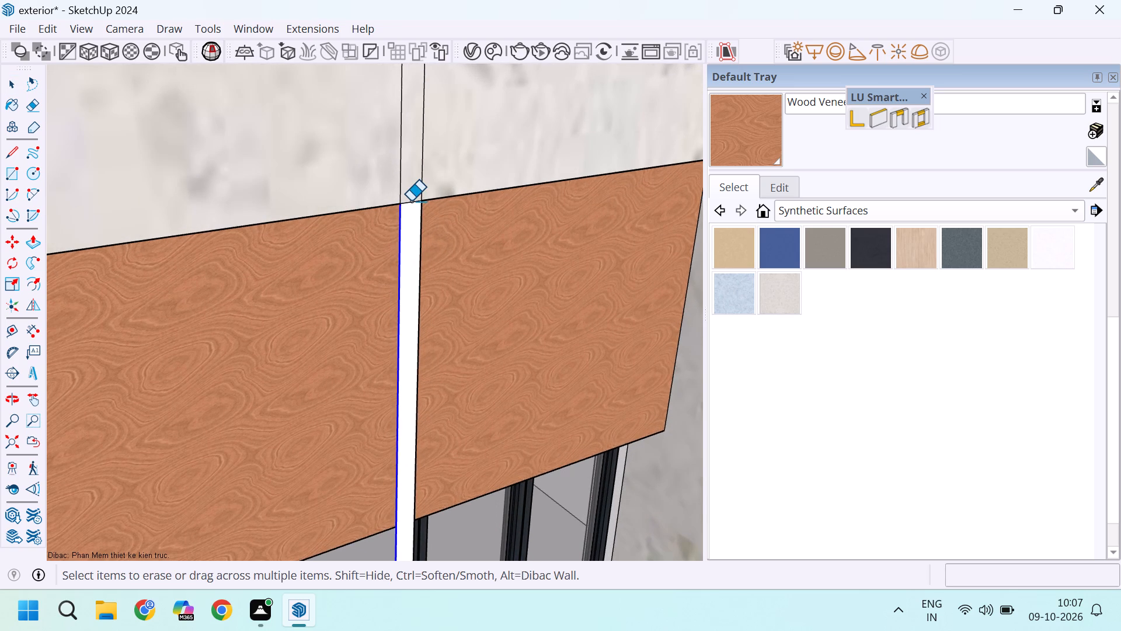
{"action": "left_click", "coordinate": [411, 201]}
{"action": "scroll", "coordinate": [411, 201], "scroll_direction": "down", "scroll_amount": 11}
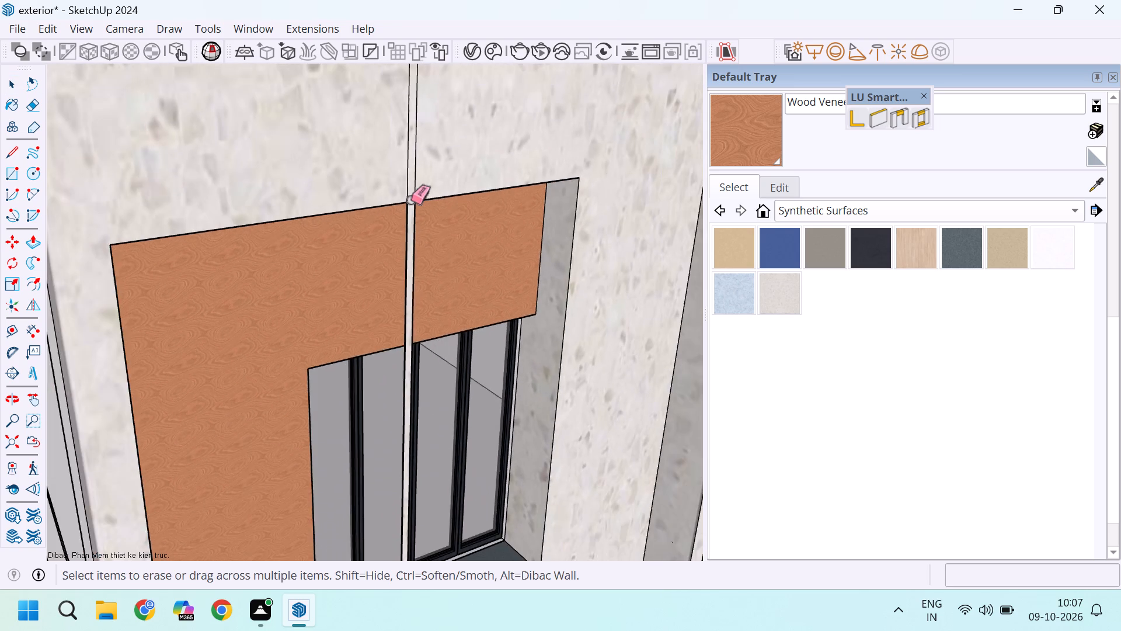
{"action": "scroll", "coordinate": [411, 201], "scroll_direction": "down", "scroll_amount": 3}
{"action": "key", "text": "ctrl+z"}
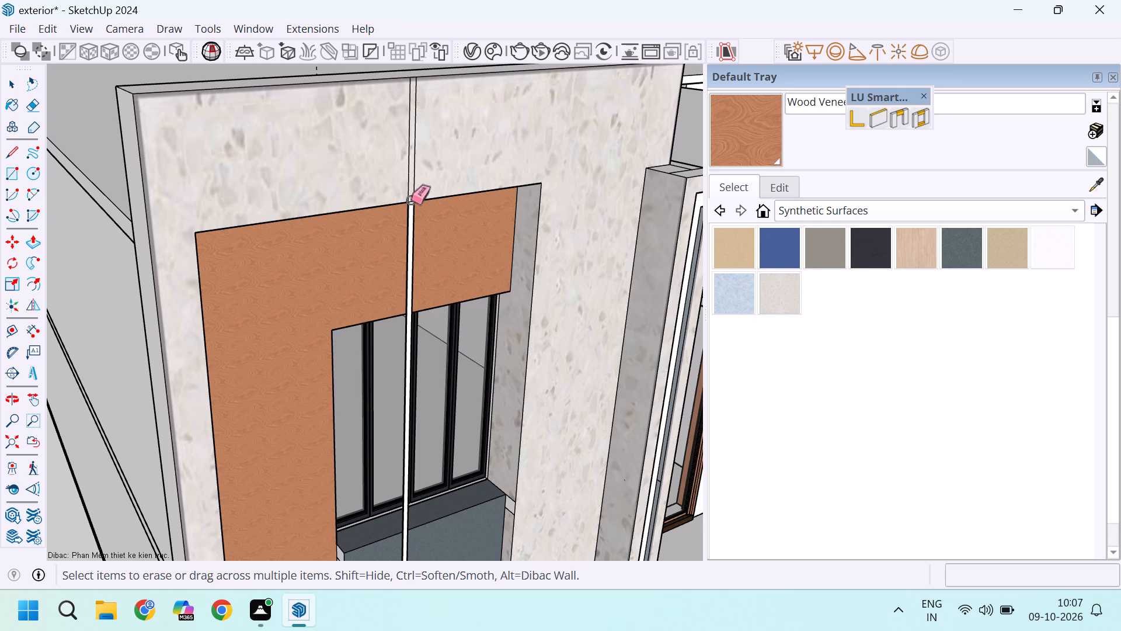
Extrude the thin vertical strip in front of the wood veneer and window 6" outward from the facade.
{"action": "key", "text": "space"}
{"action": "scroll", "coordinate": [411, 201], "scroll_direction": "up", "scroll_amount": 6}
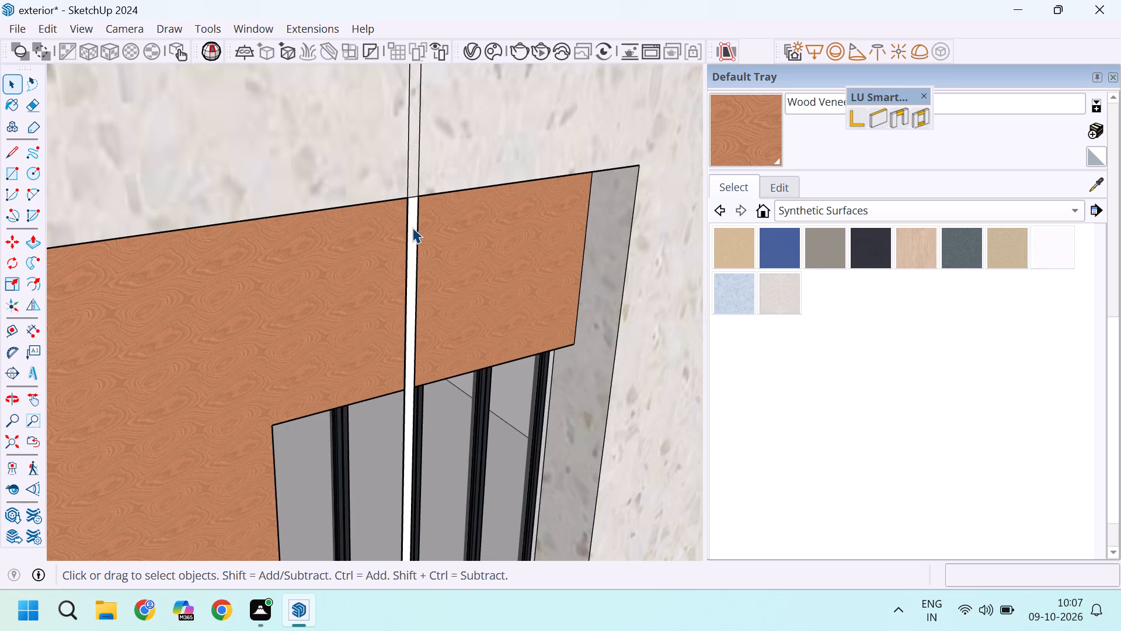
{"action": "key", "text": "p"}
{"action": "left_click", "coordinate": [412, 239]}
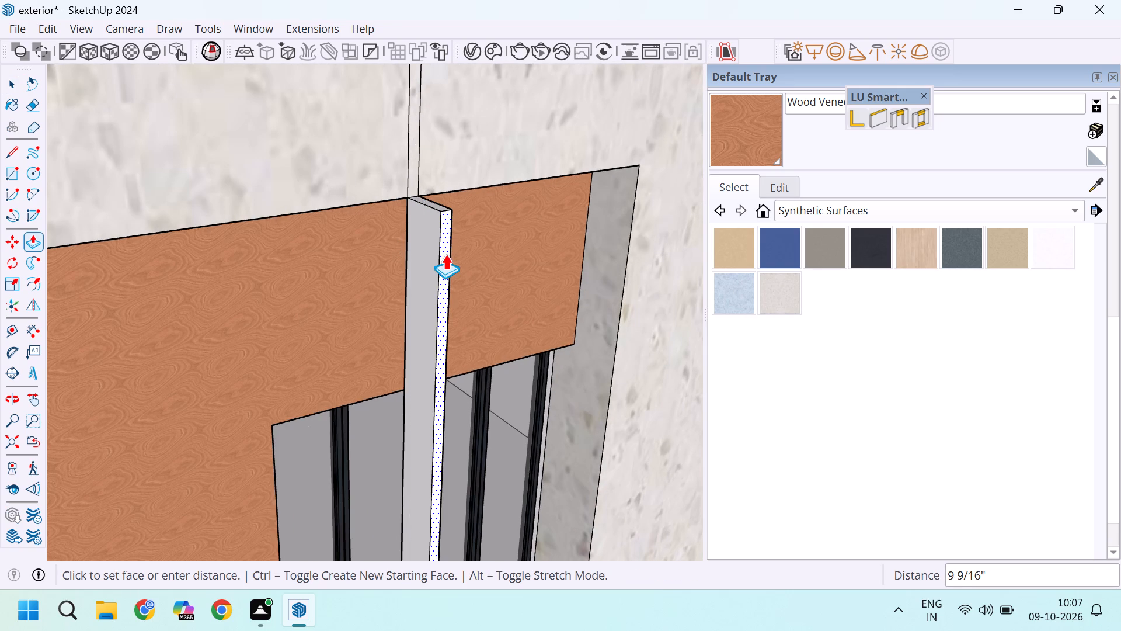
{"action": "key", "text": "6"}
{"action": "key", "text": "Return"}
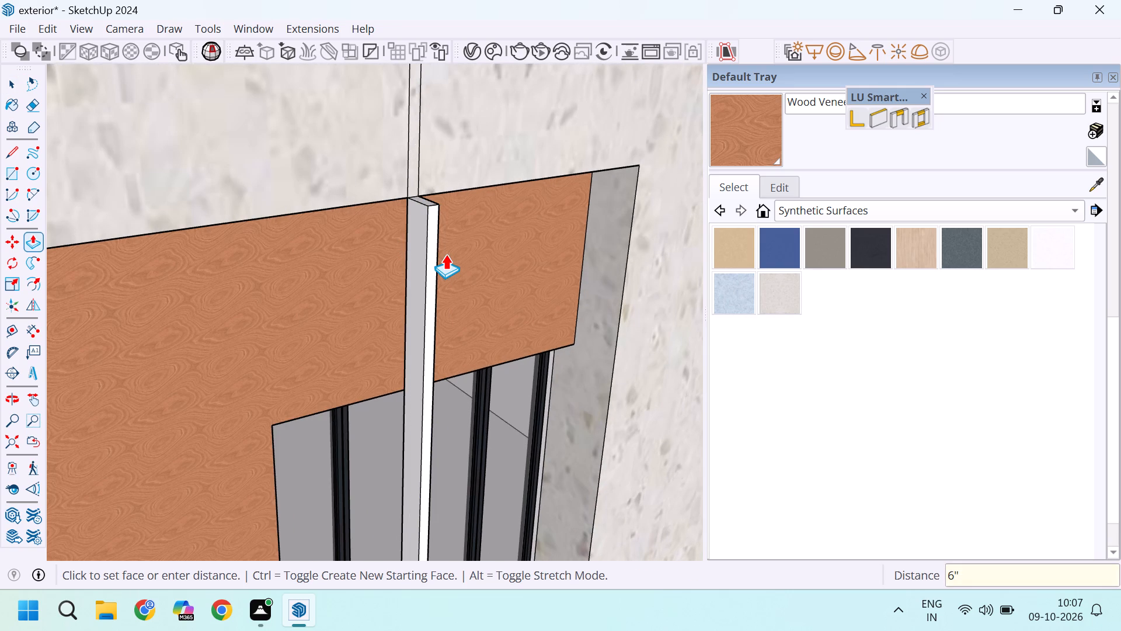
{"action": "key", "text": "space"}
Extrude the narrow strip section on the terrazzo above the window 6", flush with the front of the strip below.
{"action": "scroll", "coordinate": [401, 247], "scroll_direction": "down", "scroll_amount": 3}
{"action": "scroll", "coordinate": [402, 160], "scroll_direction": "up", "scroll_amount": 4}
{"action": "key", "text": "p"}
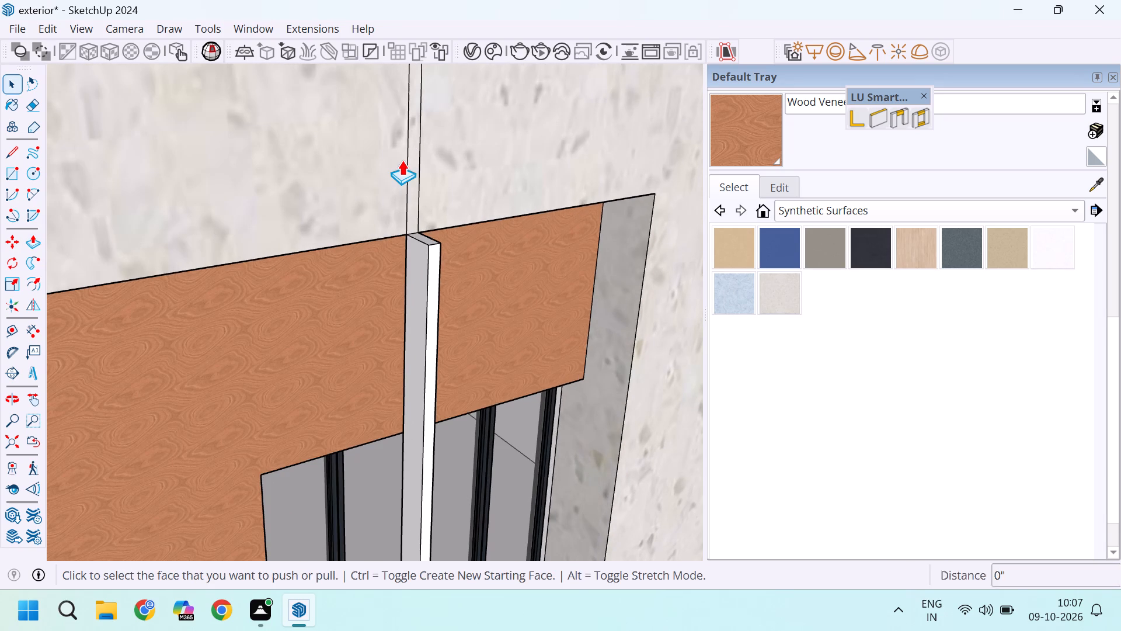
{"action": "left_click", "coordinate": [411, 154]}
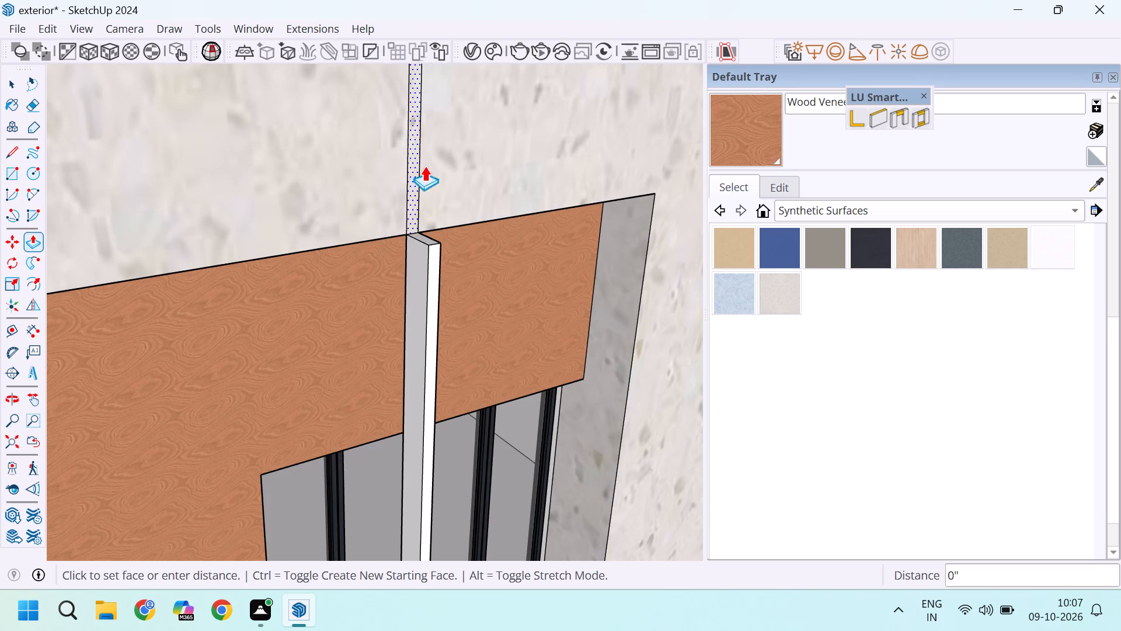
{"action": "left_click", "coordinate": [429, 247]}
{"action": "scroll", "coordinate": [429, 247], "scroll_direction": "down", "scroll_amount": 3}
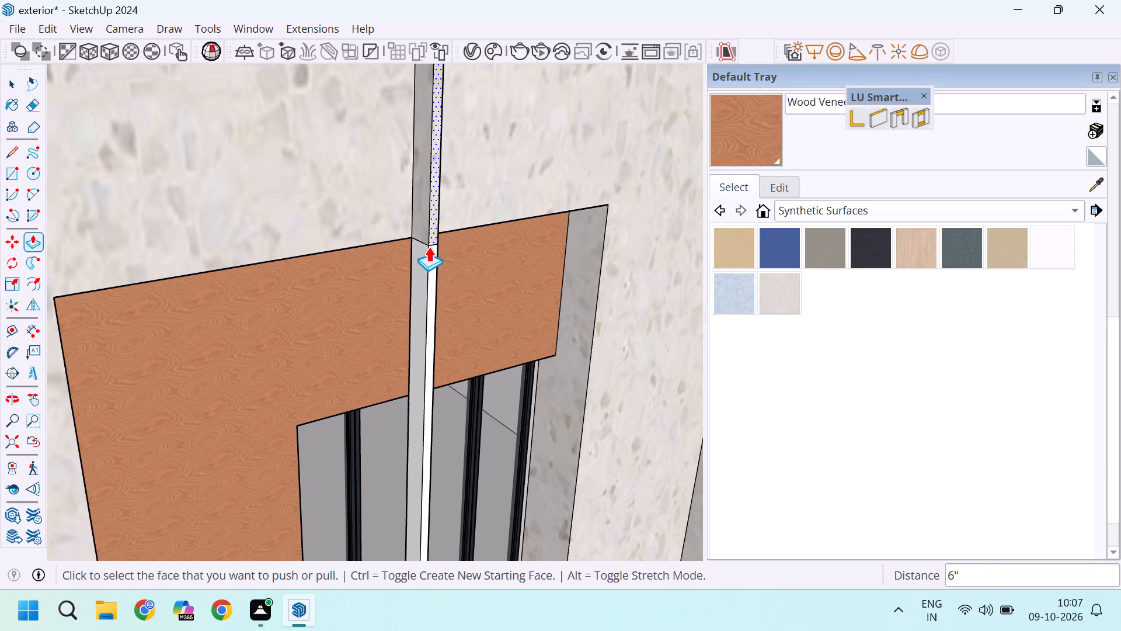
{"action": "key", "text": "space"}
Erase the seam edges on the strip's front and both side faces where its upper and lower sections meet.
{"action": "scroll", "coordinate": [430, 245], "scroll_direction": "up", "scroll_amount": 6}
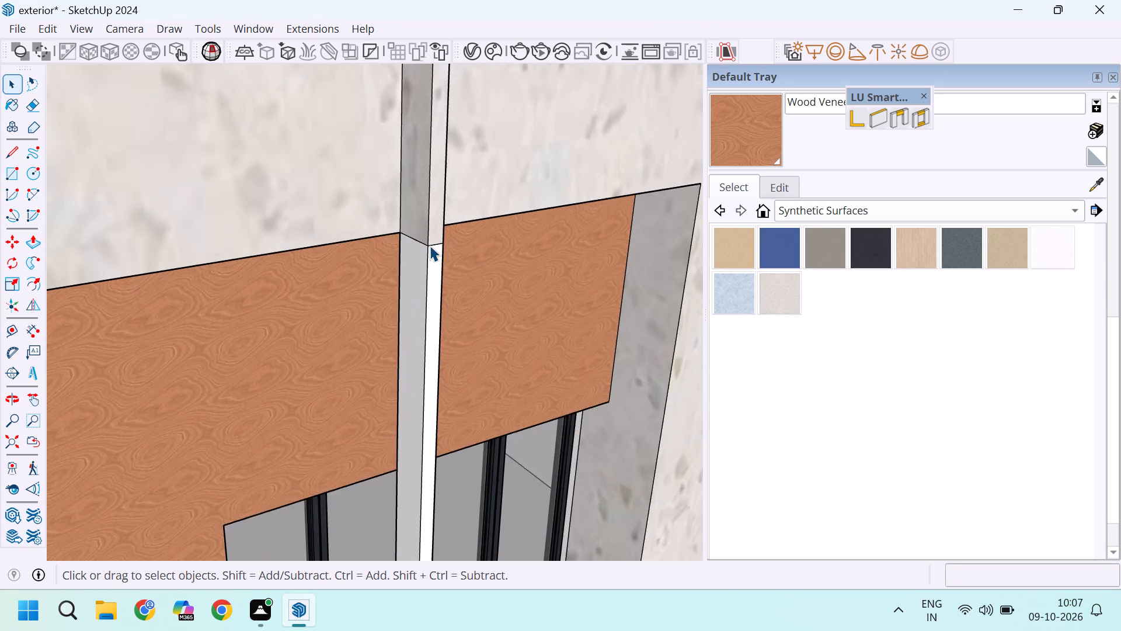
{"action": "scroll", "coordinate": [430, 245], "scroll_direction": "up", "scroll_amount": 4}
{"action": "key", "text": "e"}
{"action": "left_click_drag", "start_coordinate": [406, 229], "coordinate": [406, 238]}
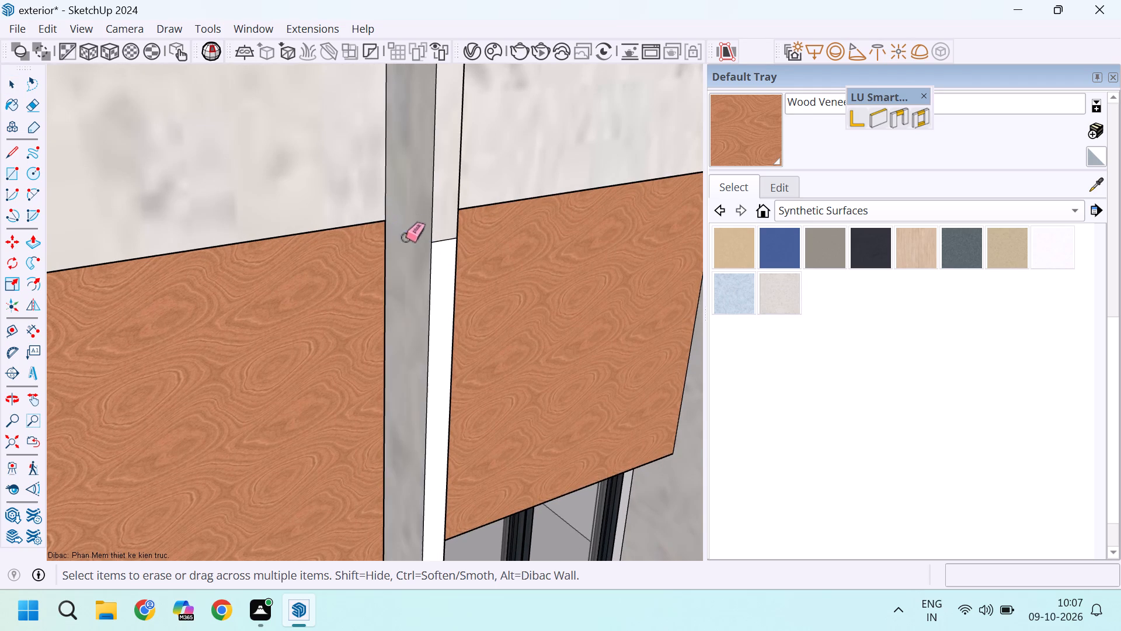
{"action": "scroll", "coordinate": [454, 240], "scroll_direction": "up", "scroll_amount": 3}
{"action": "left_click", "coordinate": [443, 237]}
{"action": "middle_click_drag", "start_coordinate": [464, 244], "coordinate": [246, 282]}
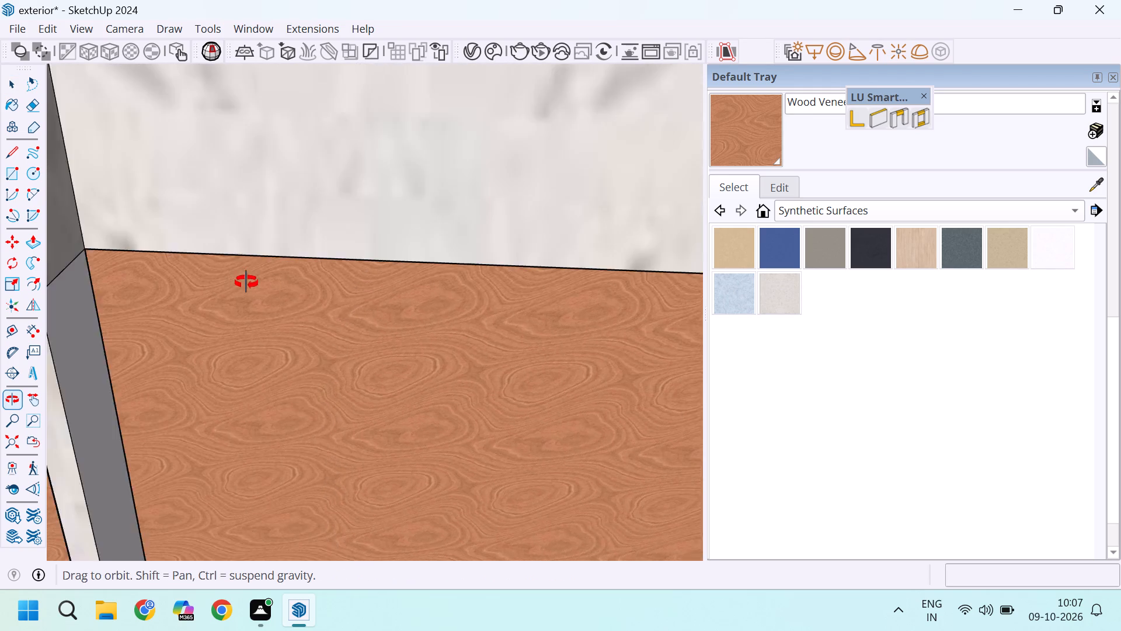
{"action": "middle_click_drag", "start_coordinate": [246, 282], "coordinate": [229, 276]}
{"action": "scroll", "coordinate": [313, 236], "scroll_direction": "down", "scroll_amount": 4}
{"action": "scroll", "coordinate": [64, 228], "scroll_direction": "up", "scroll_amount": 2}
{"action": "left_click", "coordinate": [118, 232]}
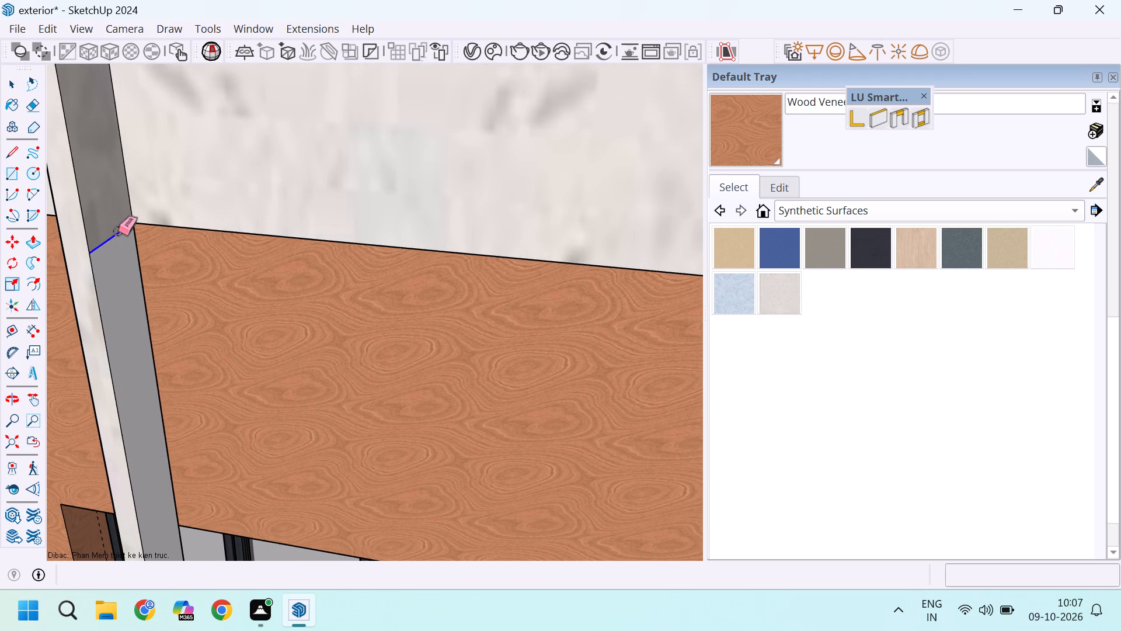
Remove the terrazzo material from the vertical strip's front face and both of its side faces.
{"action": "scroll", "coordinate": [128, 255], "scroll_direction": "down", "scroll_amount": 17}
{"action": "middle_click_drag", "start_coordinate": [99, 212], "coordinate": [155, 210]}
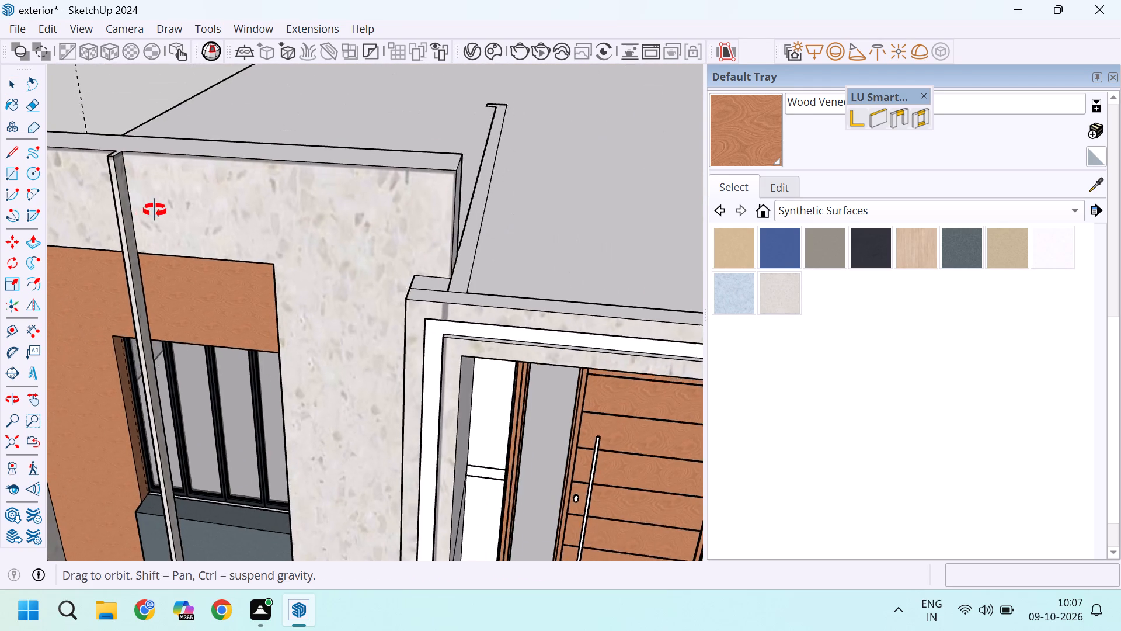
{"action": "middle_click_drag", "start_coordinate": [155, 210], "coordinate": [192, 196]}
{"action": "scroll", "coordinate": [169, 165], "scroll_direction": "up", "scroll_amount": 15}
{"action": "scroll", "coordinate": [194, 184], "scroll_direction": "down", "scroll_amount": 6}
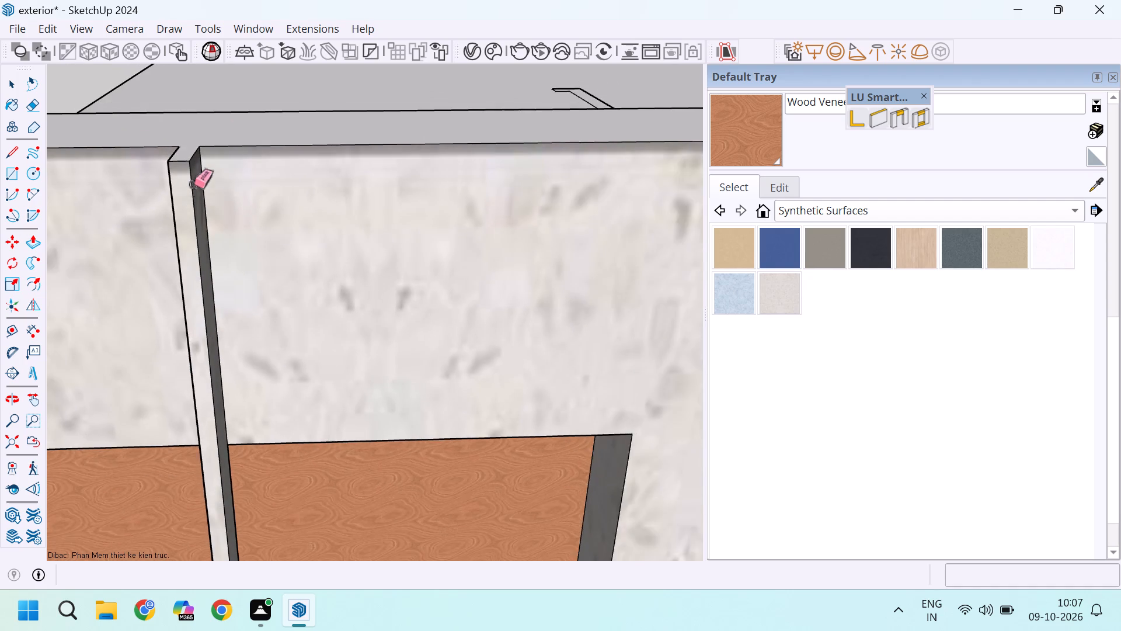
{"action": "scroll", "coordinate": [194, 185], "scroll_direction": "down", "scroll_amount": 3}
{"action": "scroll", "coordinate": [197, 245], "scroll_direction": "up", "scroll_amount": 5}
{"action": "key", "text": "space"}
{"action": "middle_click_drag", "start_coordinate": [199, 248], "coordinate": [190, 251]}
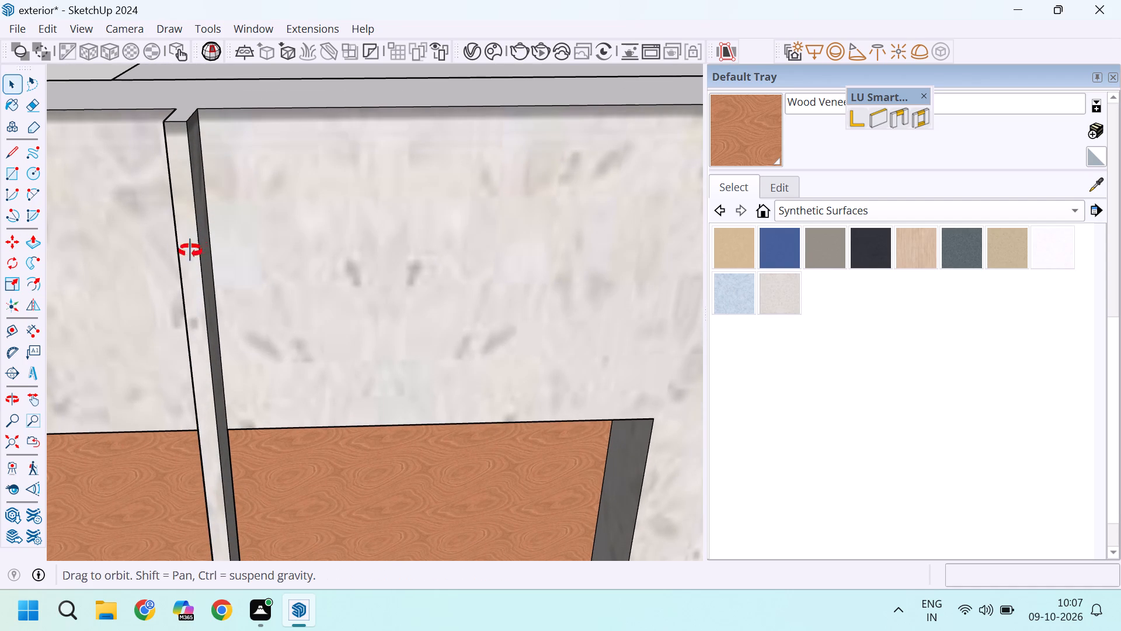
{"action": "middle_click_drag", "start_coordinate": [190, 251], "coordinate": [124, 262]}
{"action": "left_click", "coordinate": [179, 206]}
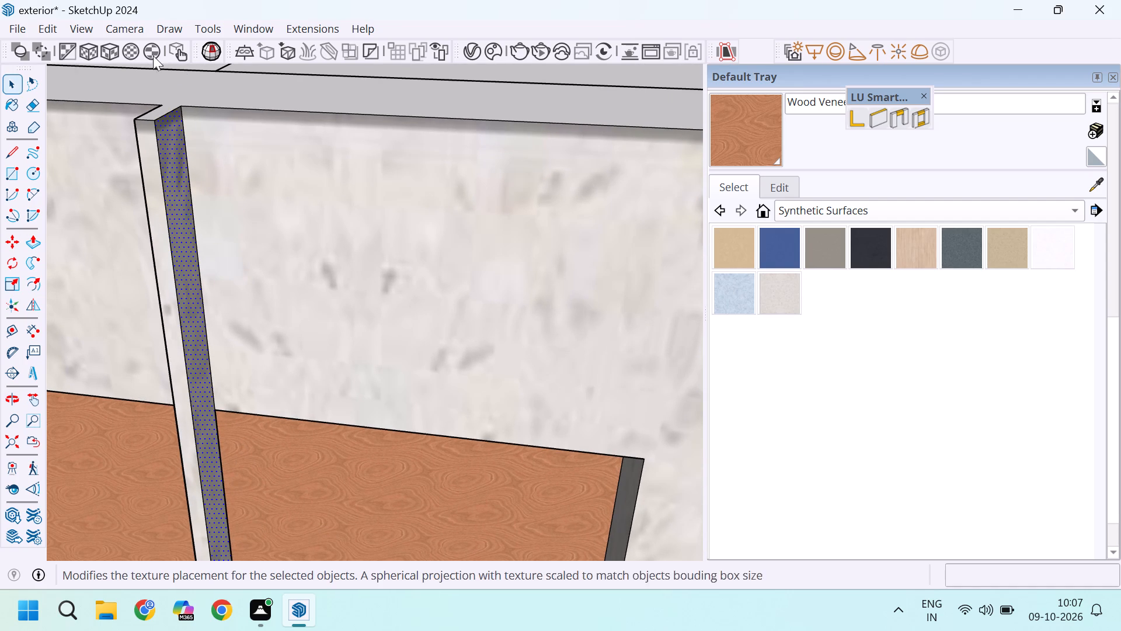
{"action": "left_click", "coordinate": [70, 50]}
{"action": "scroll", "coordinate": [128, 195], "scroll_direction": "up", "scroll_amount": 4}
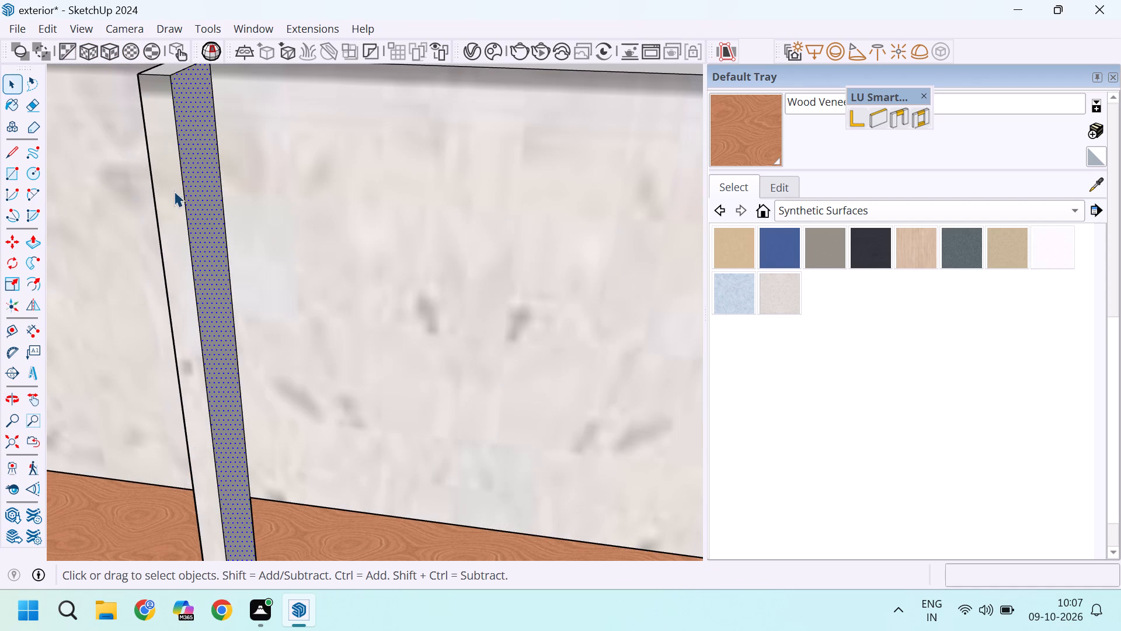
{"action": "left_click", "coordinate": [168, 184]}
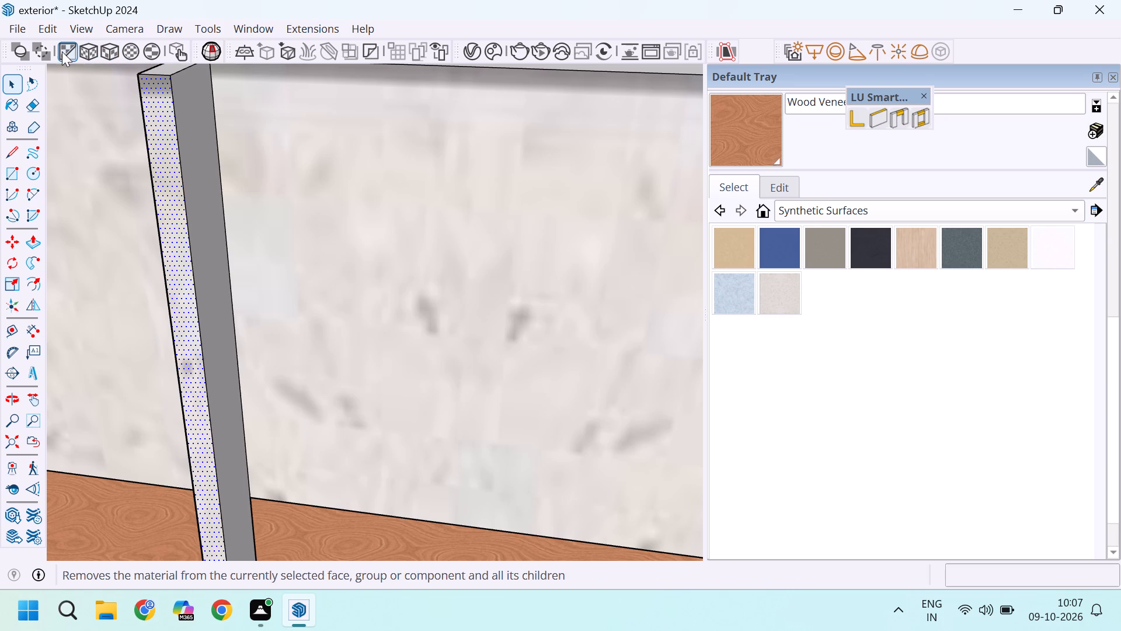
{"action": "left_click", "coordinate": [61, 50]}
{"action": "middle_click_drag", "start_coordinate": [175, 214], "coordinate": [537, 169]}
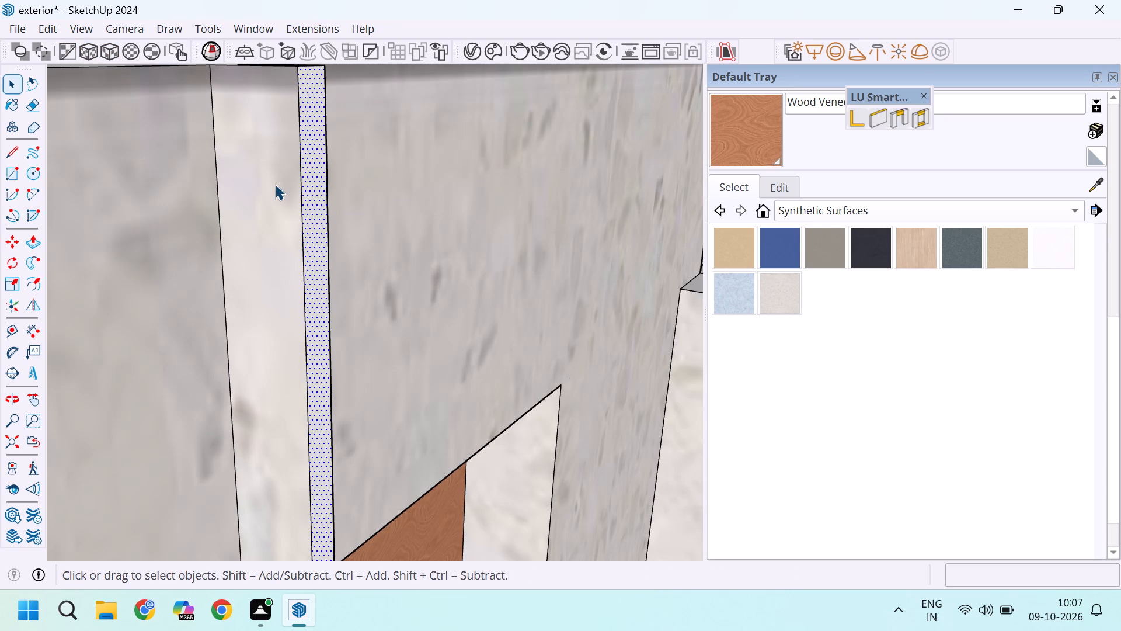
{"action": "left_click", "coordinate": [275, 184]}
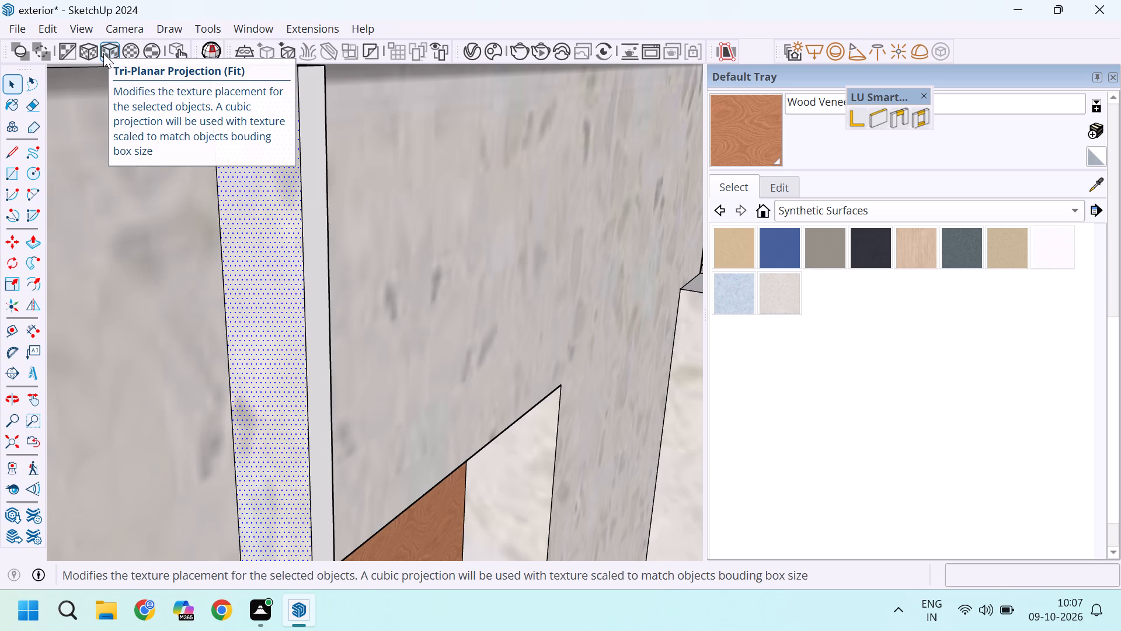
{"action": "left_click", "coordinate": [65, 44]}
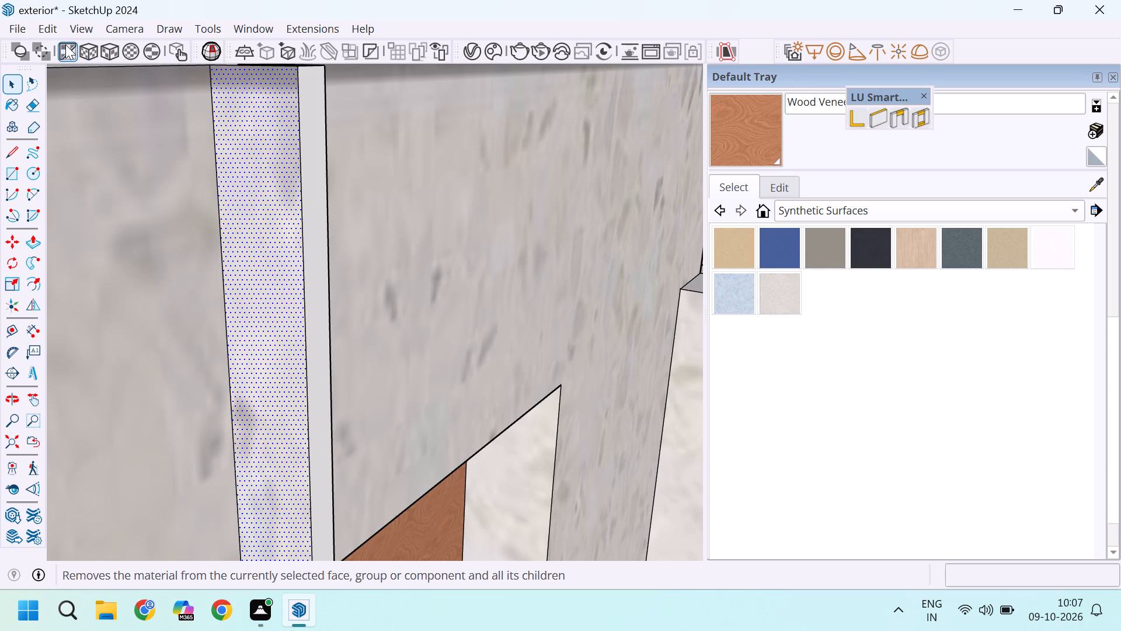
{"action": "scroll", "coordinate": [272, 219], "scroll_direction": "down", "scroll_amount": 5}
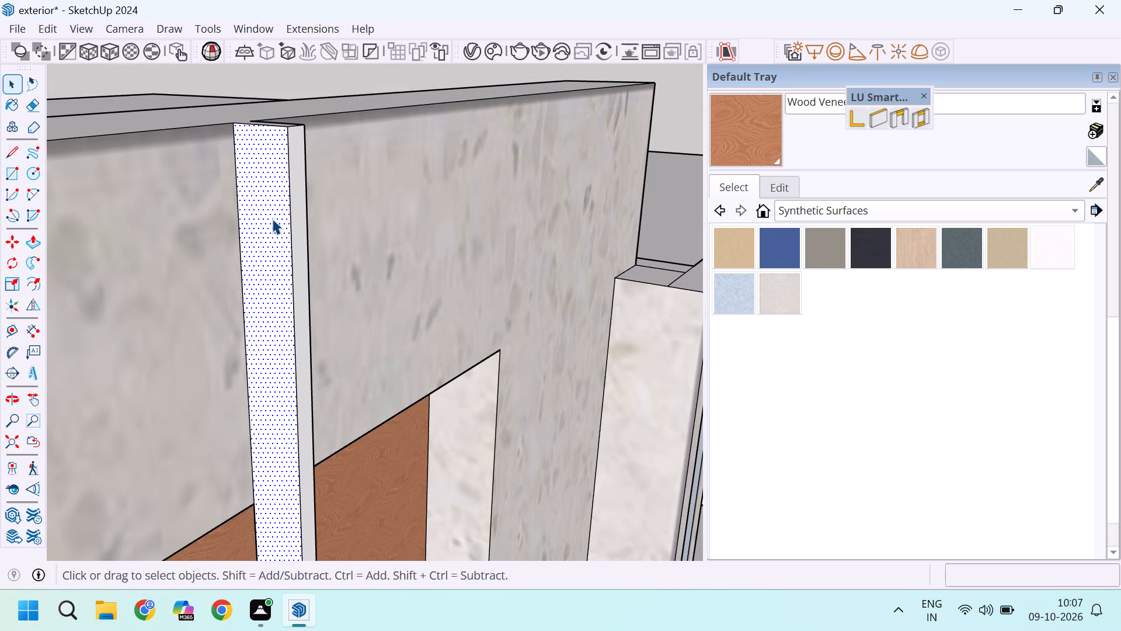
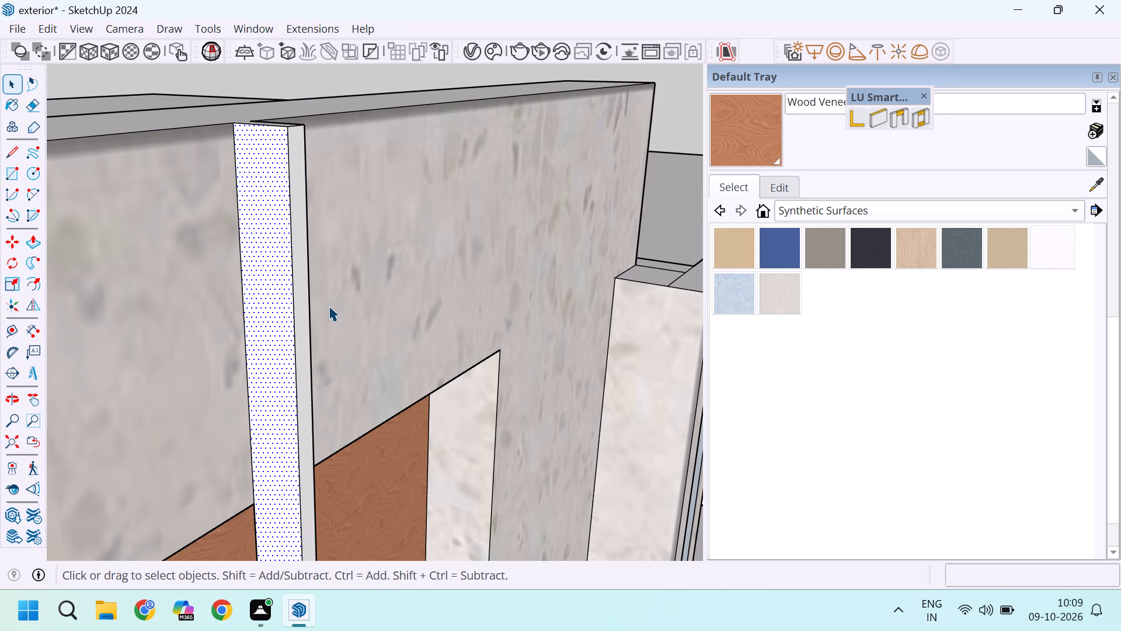
Make a component from the narrow front face and edges of the white vertical fin on the stone wall.
{"action": "scroll", "coordinate": [438, 207], "scroll_direction": "down", "scroll_amount": 3}
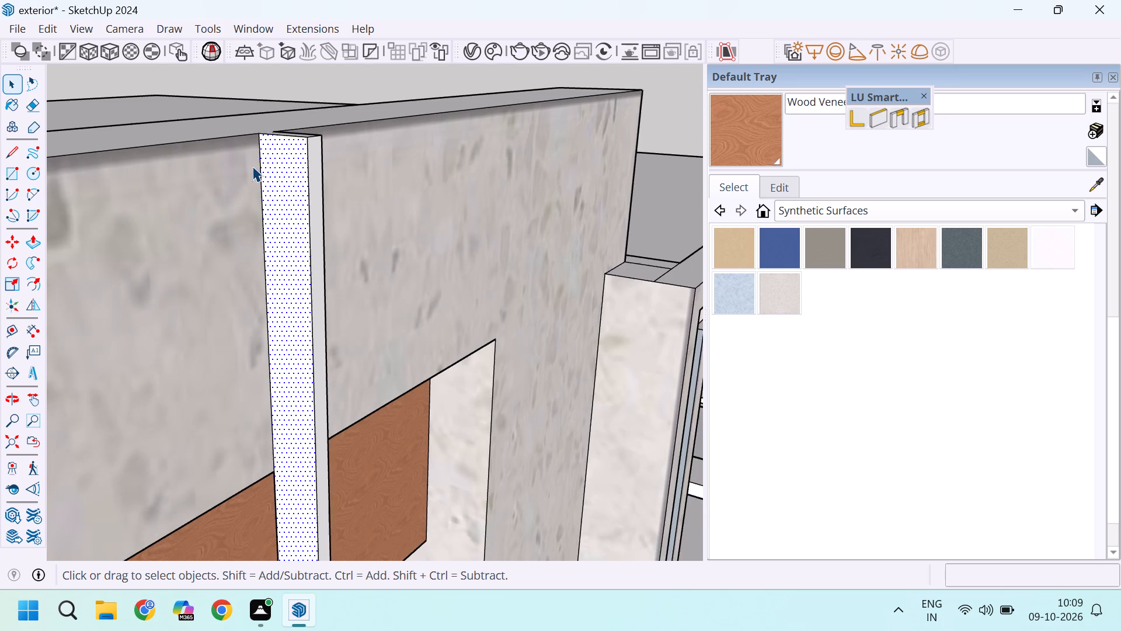
{"action": "scroll", "coordinate": [252, 166], "scroll_direction": "down", "scroll_amount": 2}
{"action": "scroll", "coordinate": [258, 164], "scroll_direction": "up", "scroll_amount": 8}
{"action": "middle_click_drag", "start_coordinate": [344, 169], "coordinate": [341, 170]}
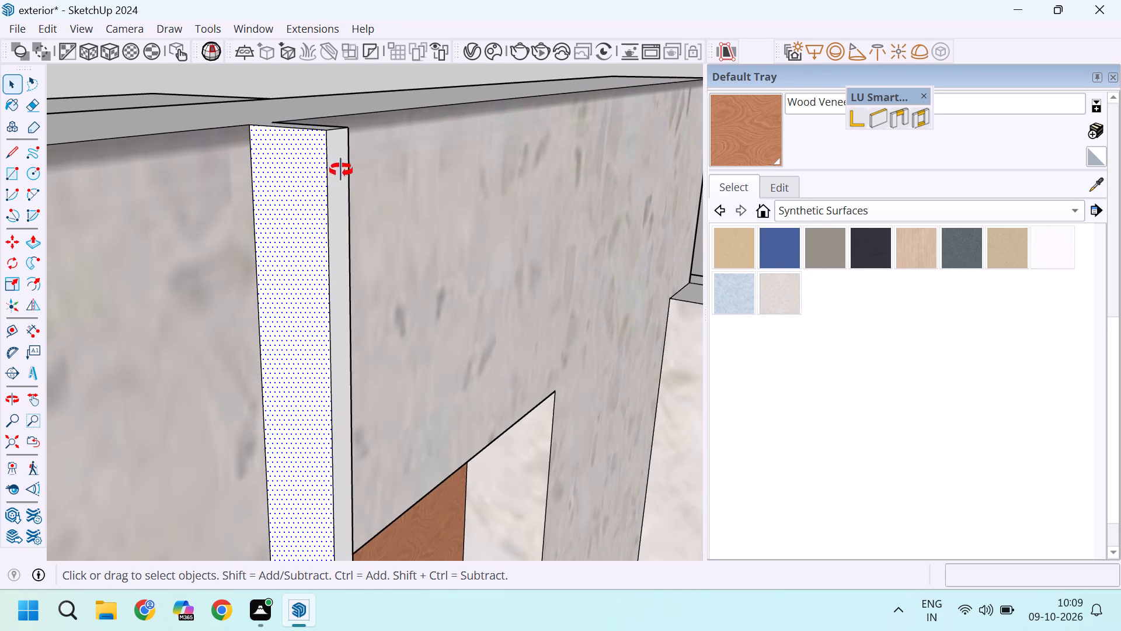
{"action": "middle_click_drag", "start_coordinate": [341, 170], "coordinate": [311, 190]}
{"action": "scroll", "coordinate": [348, 165], "scroll_direction": "up", "scroll_amount": 2}
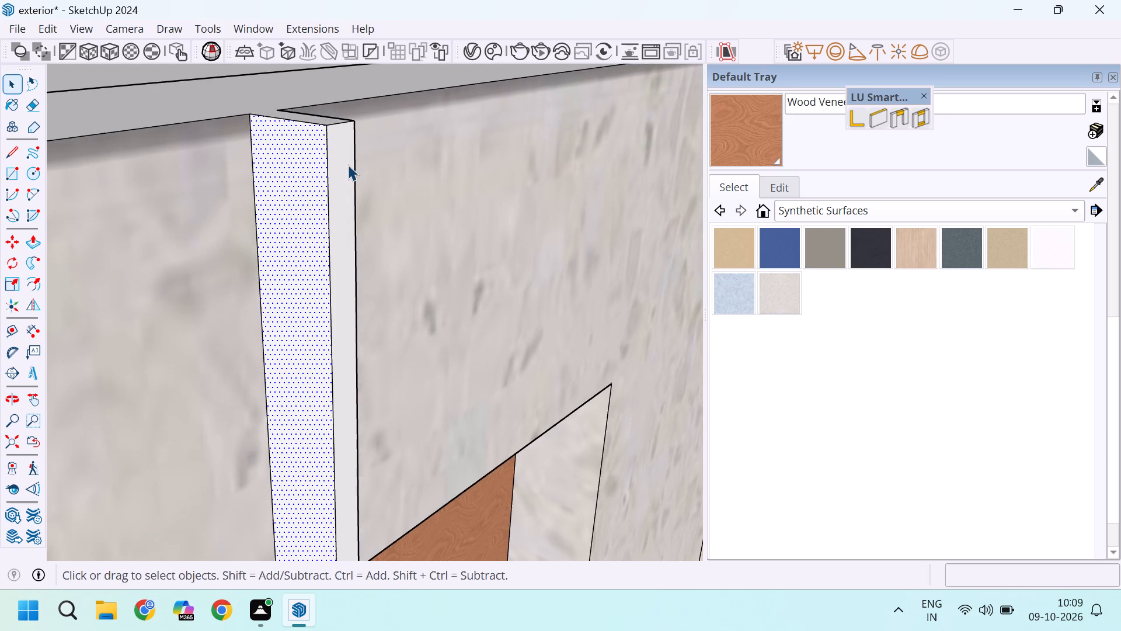
{"action": "scroll", "coordinate": [348, 165], "scroll_direction": "up", "scroll_amount": 1}
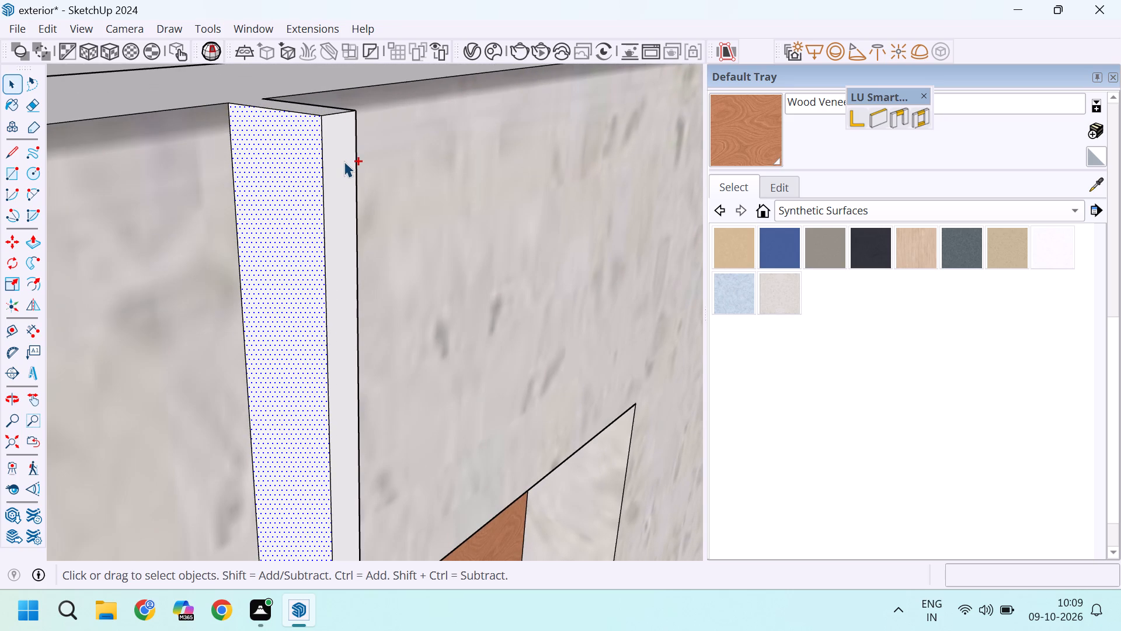
{"action": "left_click", "coordinate": [344, 161], "text": "ctrl"}
{"action": "double_click", "coordinate": [344, 161]}
{"action": "triple_click", "coordinate": [344, 161]}
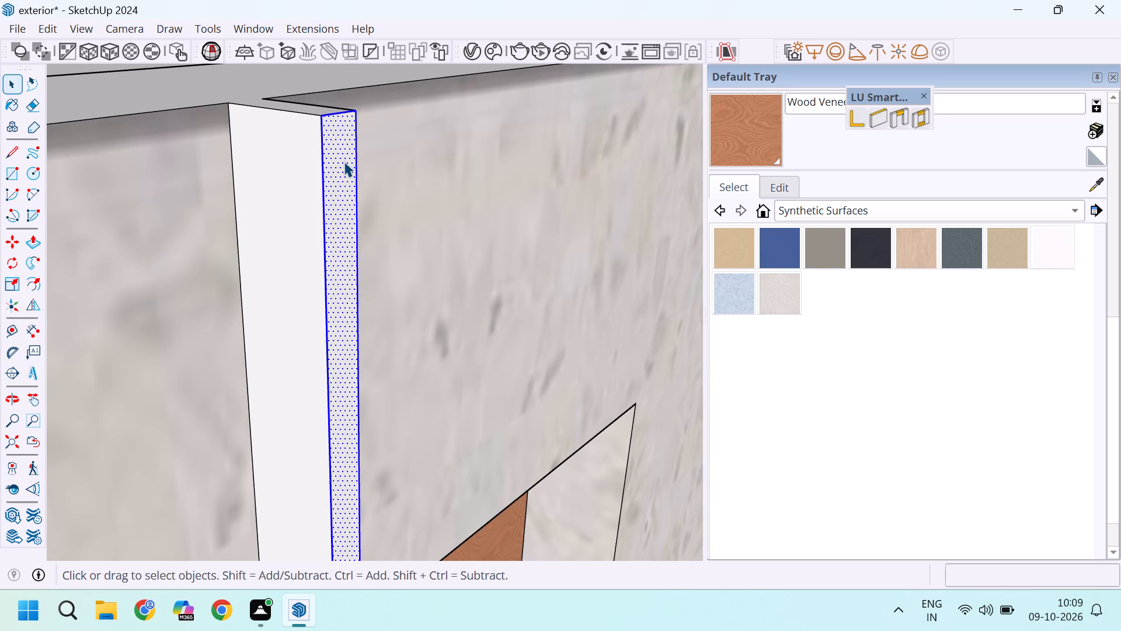
{"action": "double_click", "coordinate": [344, 161]}
{"action": "left_click", "coordinate": [344, 161]}
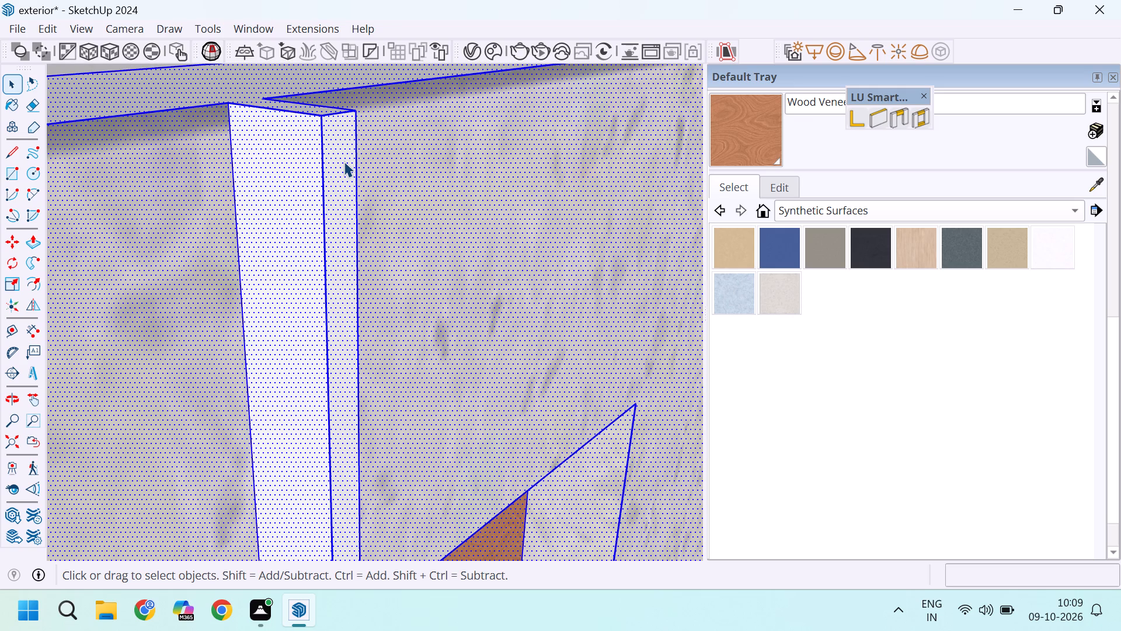
{"action": "double_click", "coordinate": [344, 161]}
{"action": "scroll", "coordinate": [344, 161], "scroll_direction": "down", "scroll_amount": 7}
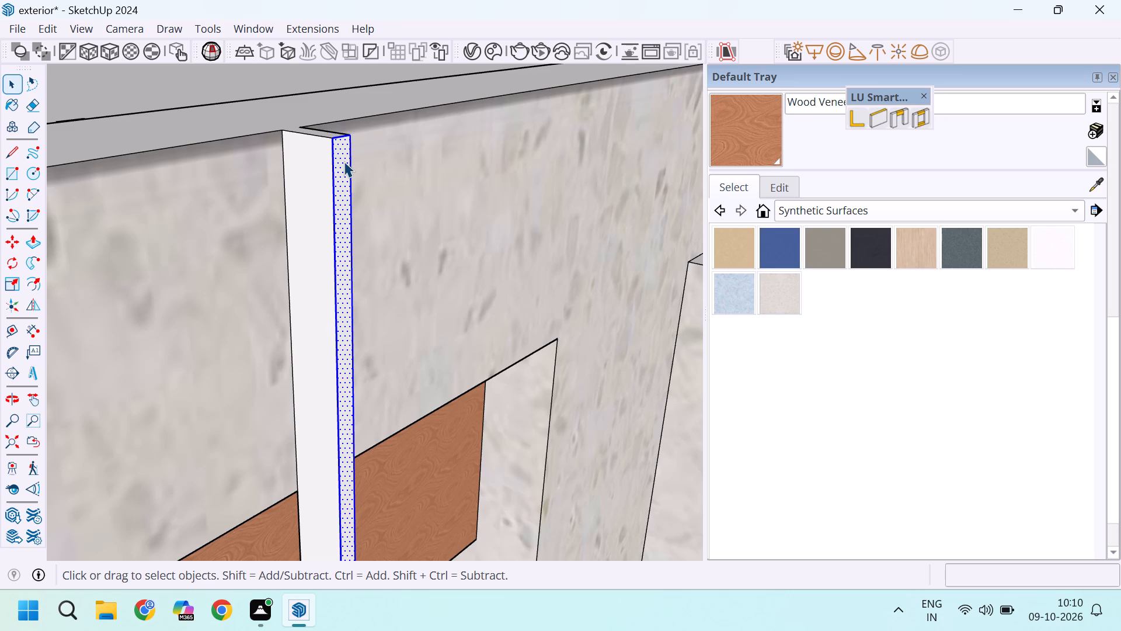
{"action": "right_click", "coordinate": [344, 161]}
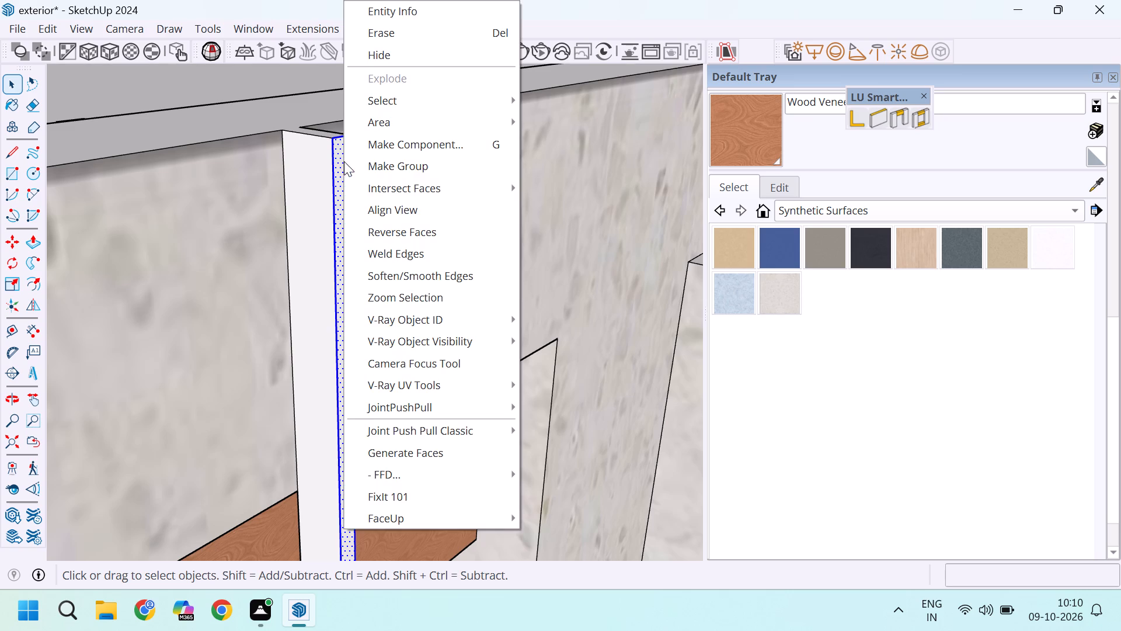
{"action": "left_click", "coordinate": [390, 150]}
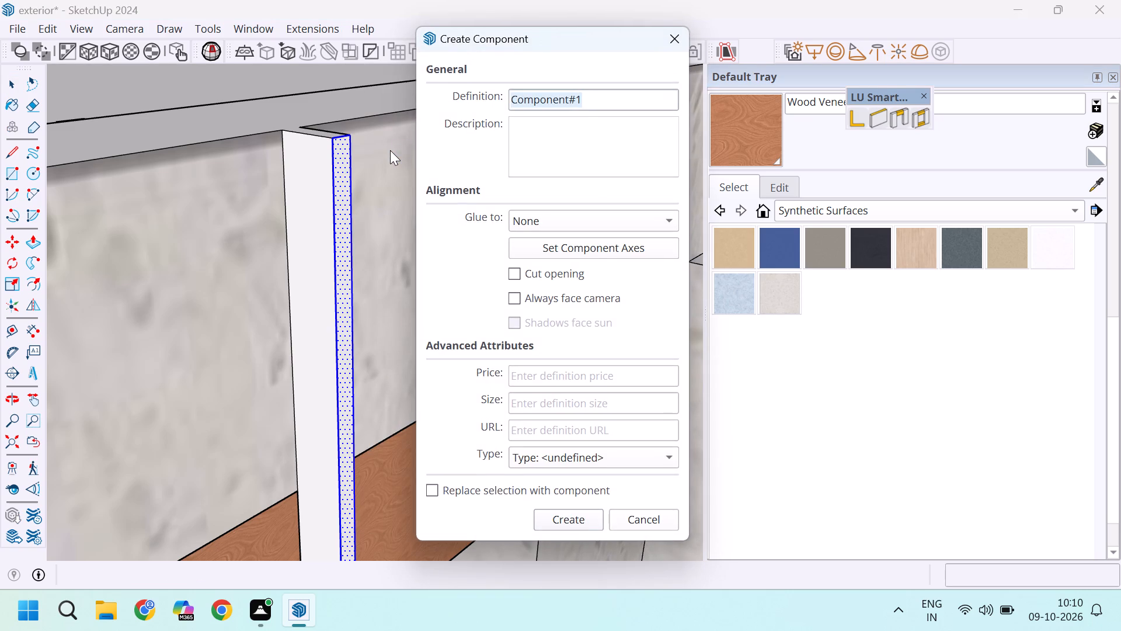
{"action": "left_click", "coordinate": [582, 518]}
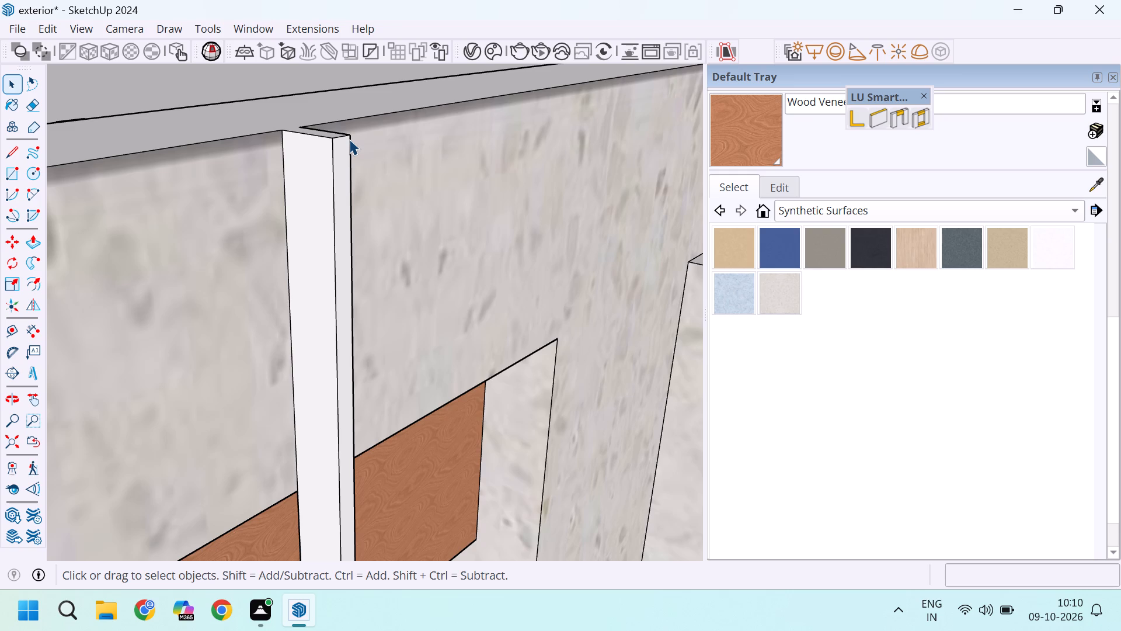
Copy the fin's narrow front face and edges along the wall's top edge, about 3' 3" away from the balcony side.
{"action": "left_click", "coordinate": [347, 153]}
{"action": "scroll", "coordinate": [347, 153], "scroll_direction": "up", "scroll_amount": 2}
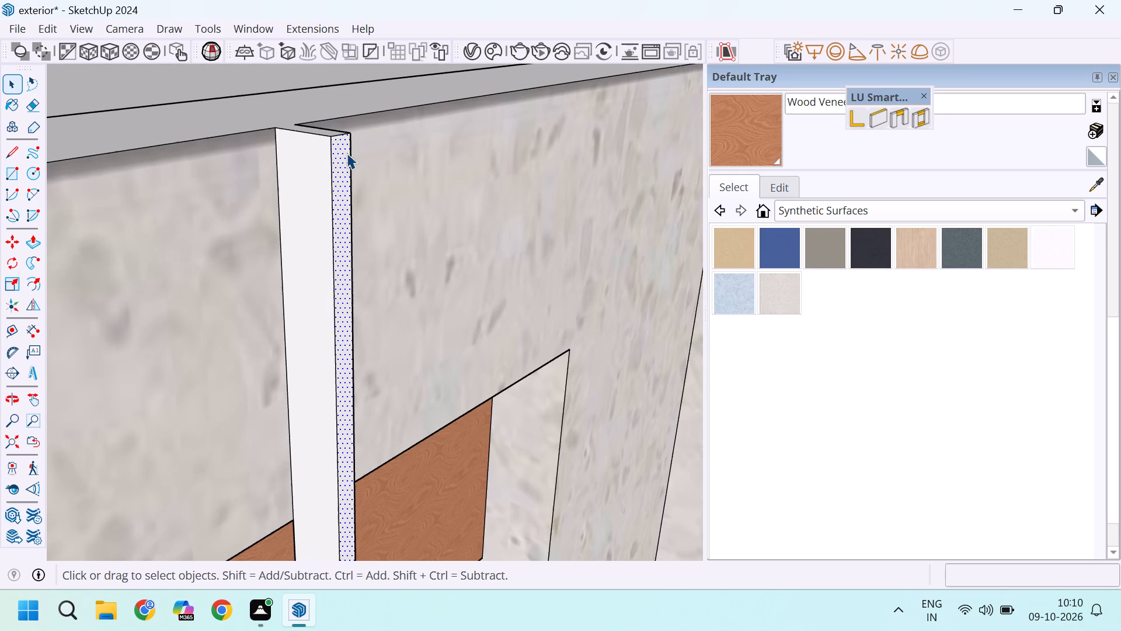
{"action": "scroll", "coordinate": [347, 153], "scroll_direction": "up", "scroll_amount": 1}
{"action": "left_click", "coordinate": [340, 142]}
{"action": "double_click", "coordinate": [340, 142]}
{"action": "left_click", "coordinate": [340, 142]}
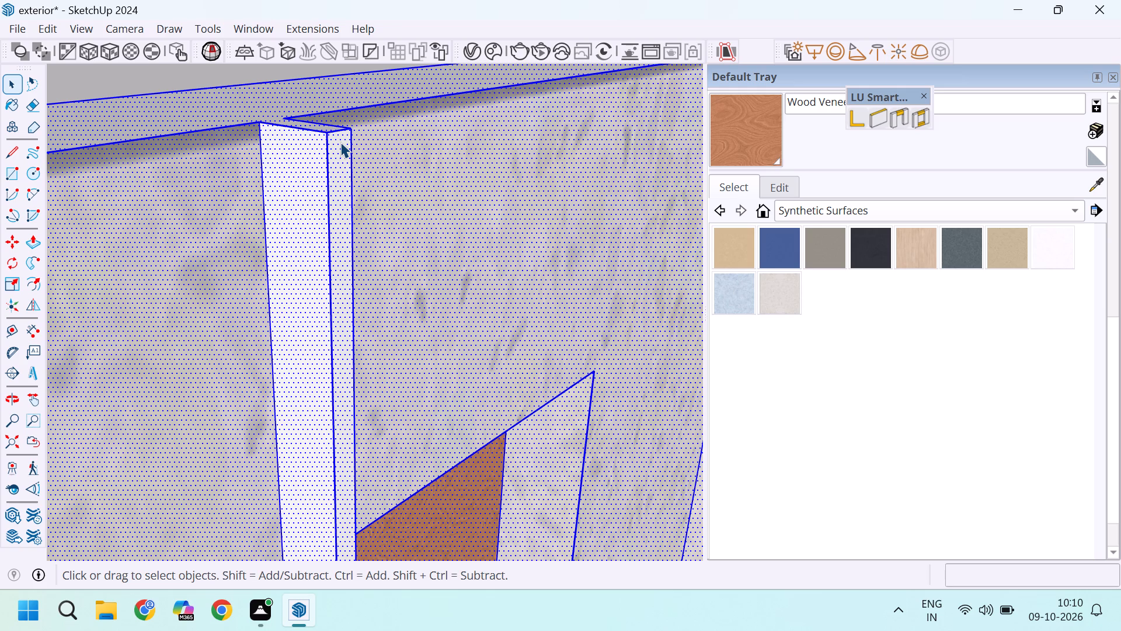
{"action": "double_click", "coordinate": [340, 142]}
{"action": "triple_click", "coordinate": [340, 142]}
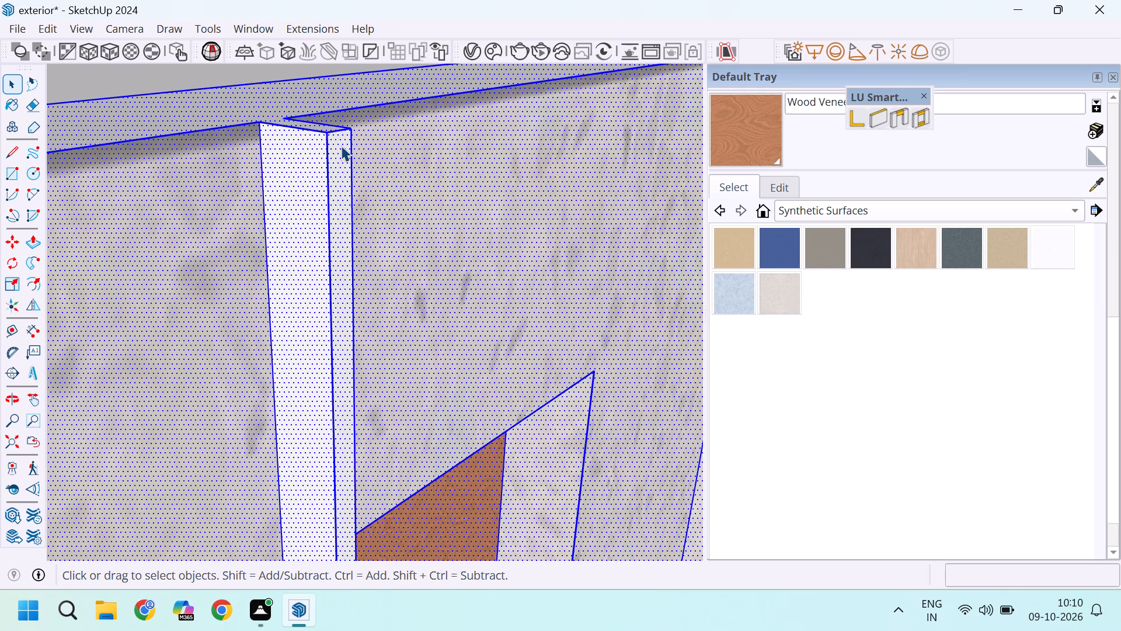
{"action": "left_click", "coordinate": [344, 155]}
{"action": "double_click", "coordinate": [344, 155]}
{"action": "scroll", "coordinate": [344, 155], "scroll_direction": "down", "scroll_amount": 12}
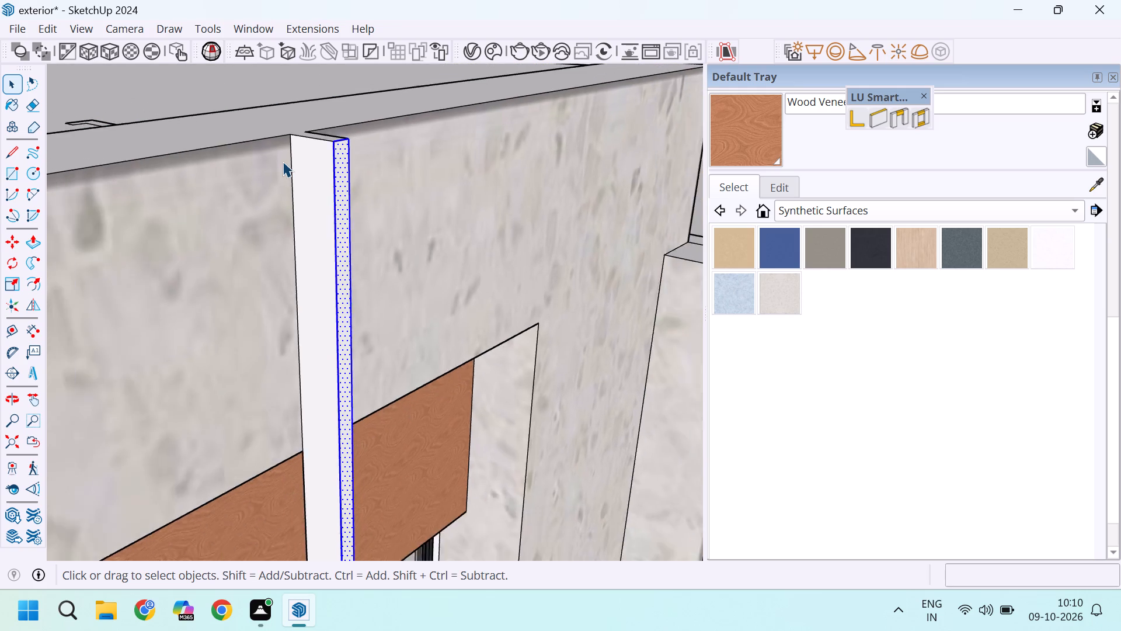
{"action": "scroll", "coordinate": [283, 161], "scroll_direction": "down", "scroll_amount": 20}
{"action": "scroll", "coordinate": [283, 161], "scroll_direction": "down", "scroll_amount": 1}
{"action": "scroll", "coordinate": [307, 330], "scroll_direction": "up", "scroll_amount": 4}
{"action": "scroll", "coordinate": [289, 133], "scroll_direction": "up", "scroll_amount": 2}
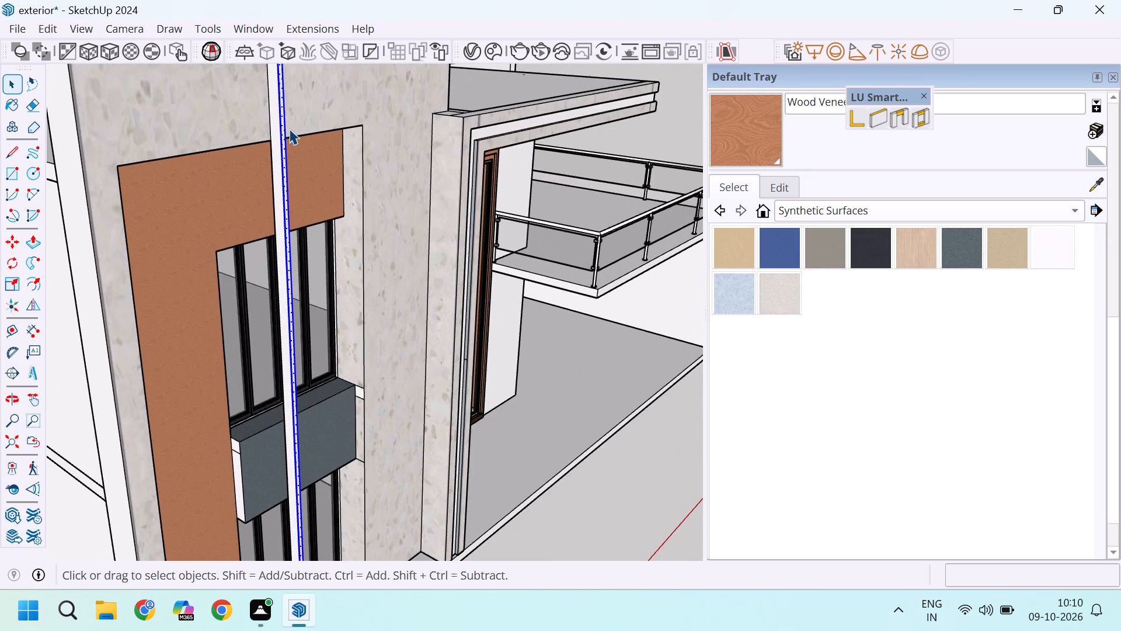
{"action": "scroll", "coordinate": [322, 220], "scroll_direction": "down", "scroll_amount": 5}
{"action": "scroll", "coordinate": [284, 98], "scroll_direction": "up", "scroll_amount": 7}
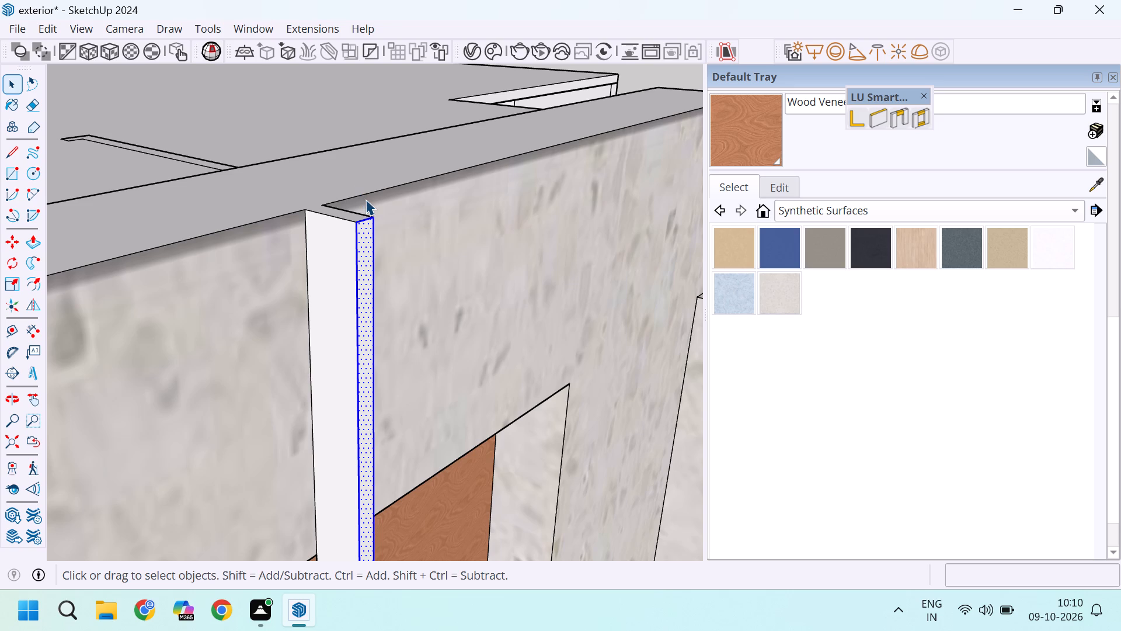
{"action": "scroll", "coordinate": [372, 224], "scroll_direction": "up", "scroll_amount": 3}
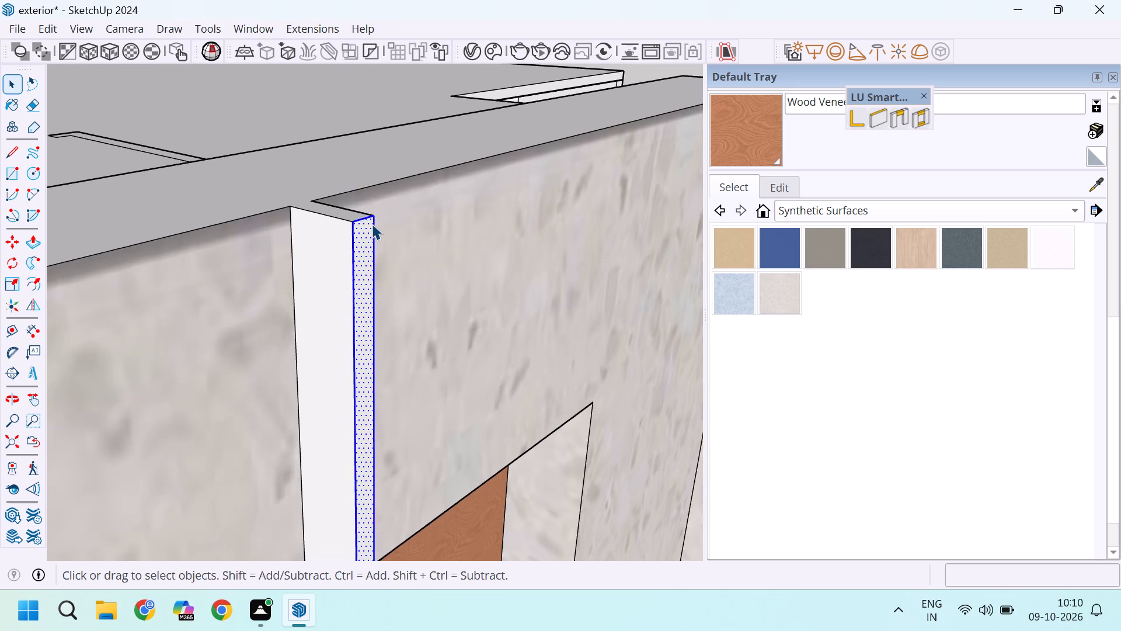
{"action": "scroll", "coordinate": [372, 224], "scroll_direction": "up", "scroll_amount": 1}
{"action": "scroll", "coordinate": [372, 224], "scroll_direction": "down", "scroll_amount": 20}
{"action": "scroll", "coordinate": [372, 224], "scroll_direction": "down", "scroll_amount": 2}
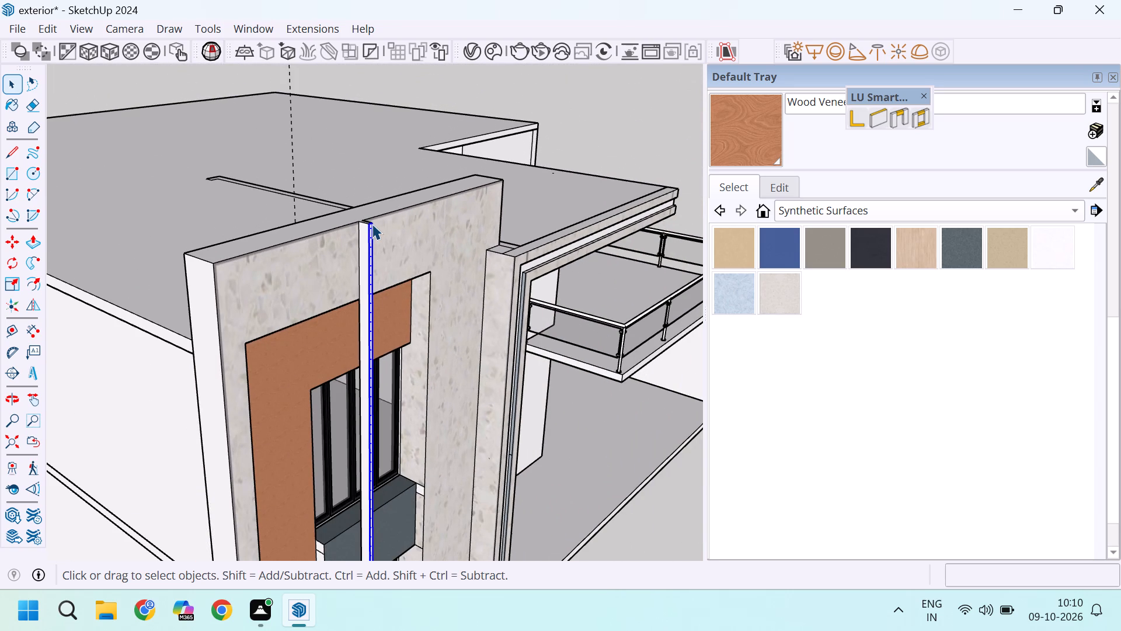
{"action": "scroll", "coordinate": [372, 224], "scroll_direction": "up", "scroll_amount": 6}
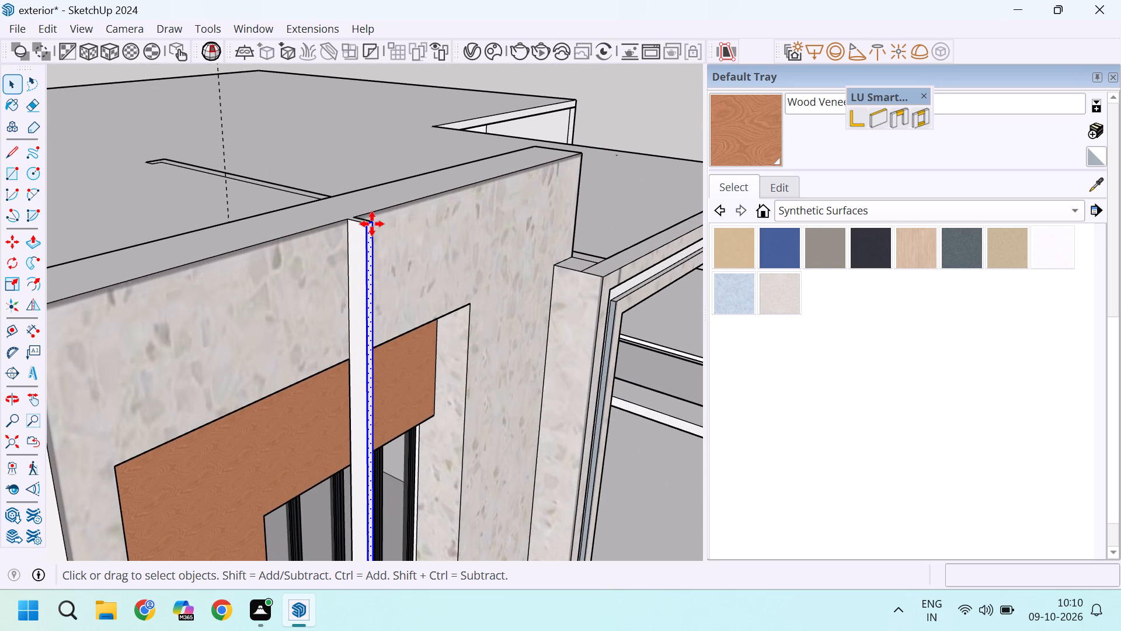
{"action": "key", "text": "m"}
{"action": "scroll", "coordinate": [372, 224], "scroll_direction": "up", "scroll_amount": 6}
{"action": "left_click", "coordinate": [377, 223]}
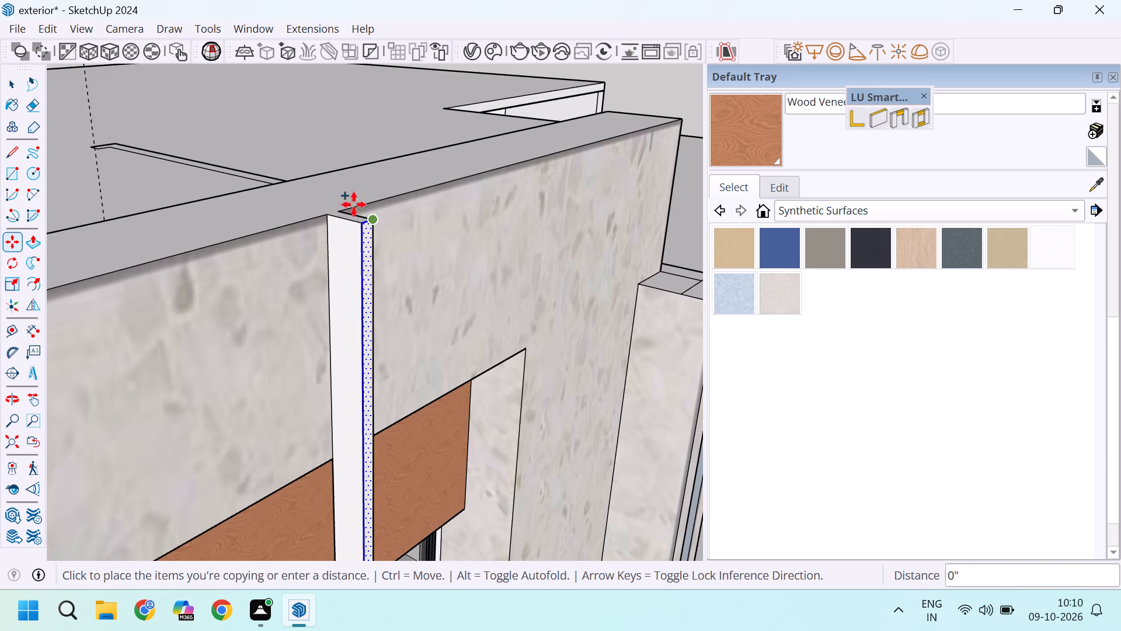
{"action": "scroll", "coordinate": [343, 197], "scroll_direction": "down", "scroll_amount": 7}
{"action": "scroll", "coordinate": [215, 243], "scroll_direction": "up", "scroll_amount": 4}
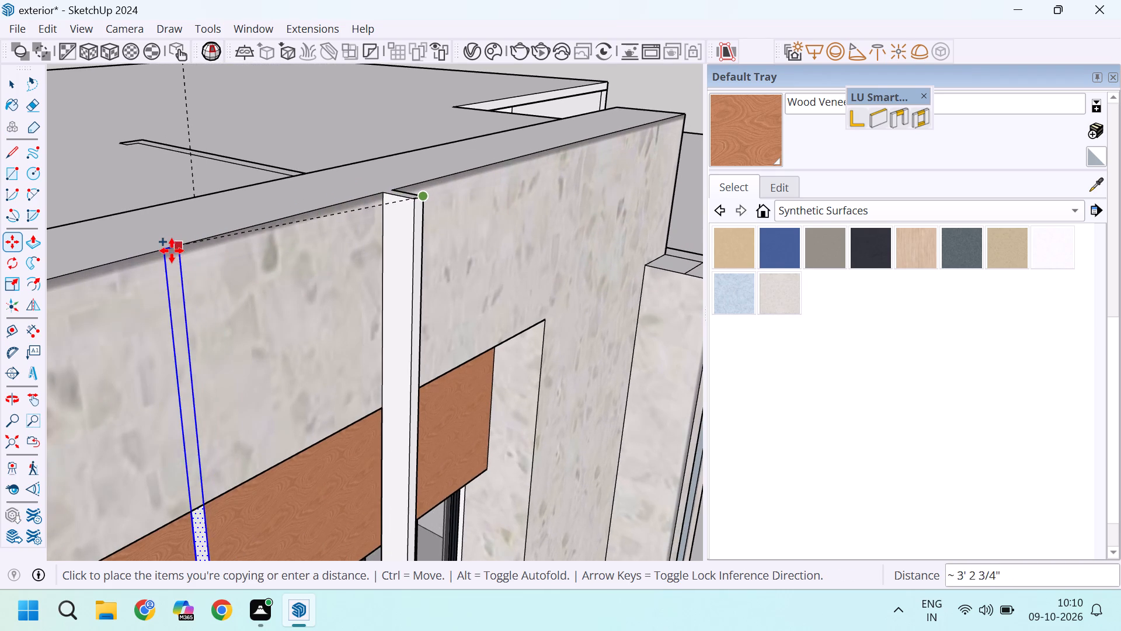
{"action": "scroll", "coordinate": [171, 251], "scroll_direction": "down", "scroll_amount": 6}
{"action": "scroll", "coordinate": [171, 251], "scroll_direction": "up", "scroll_amount": 4}
{"action": "scroll", "coordinate": [171, 251], "scroll_direction": "down", "scroll_amount": 3}
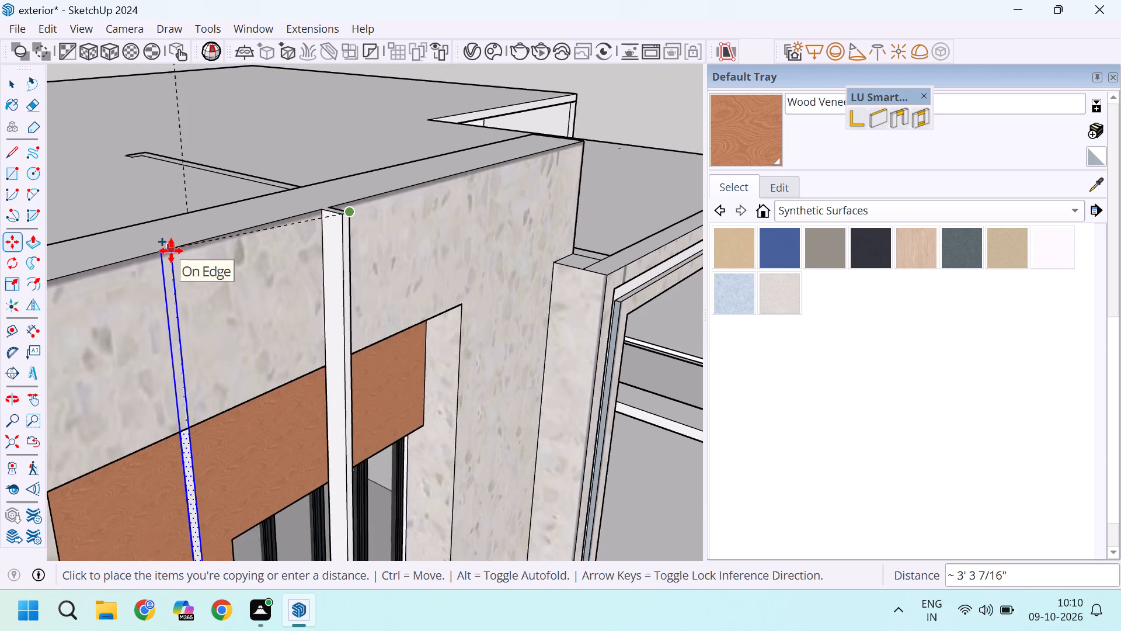
{"action": "scroll", "coordinate": [171, 251], "scroll_direction": "down", "scroll_amount": 9}
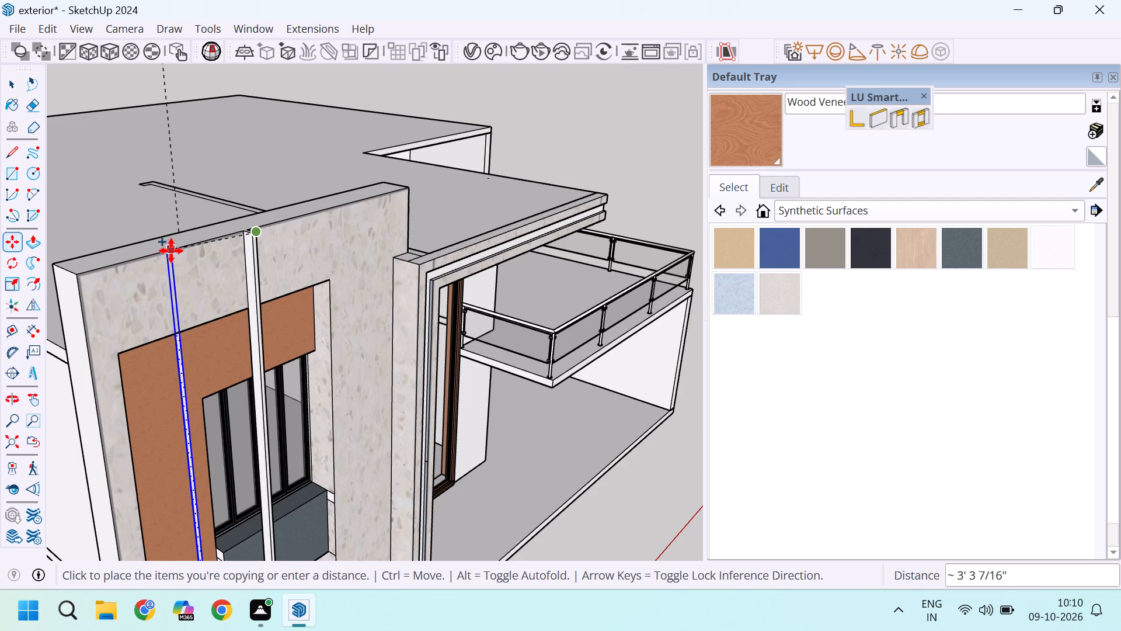
{"action": "scroll", "coordinate": [171, 251], "scroll_direction": "down", "scroll_amount": 4}
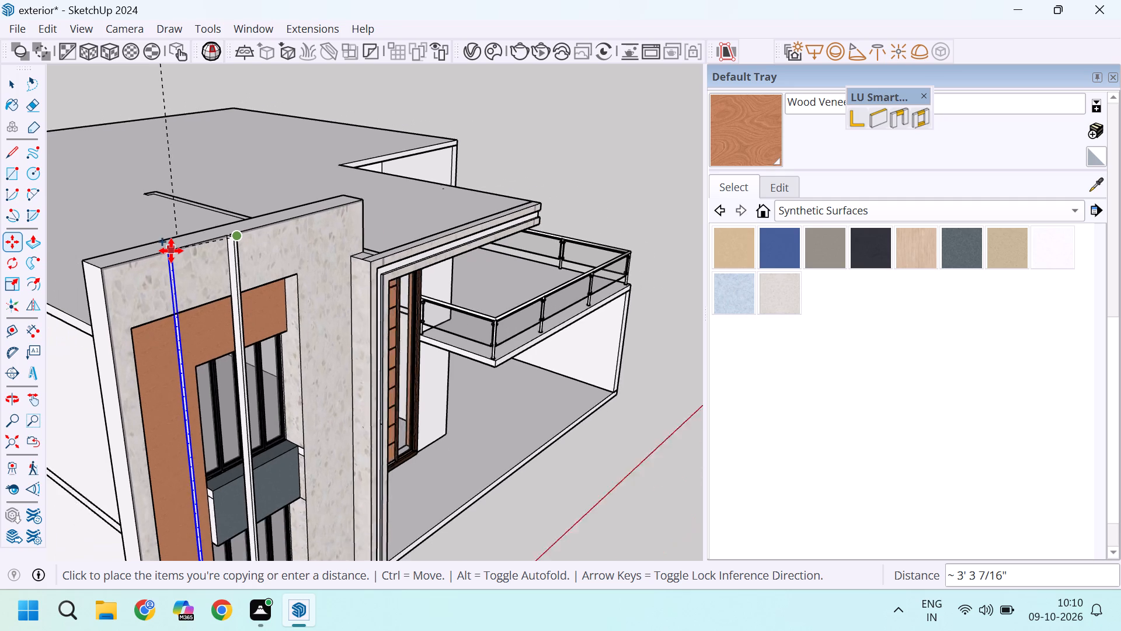
{"action": "scroll", "coordinate": [171, 251], "scroll_direction": "up", "scroll_amount": 1}
{"action": "scroll", "coordinate": [171, 251], "scroll_direction": "down", "scroll_amount": 2}
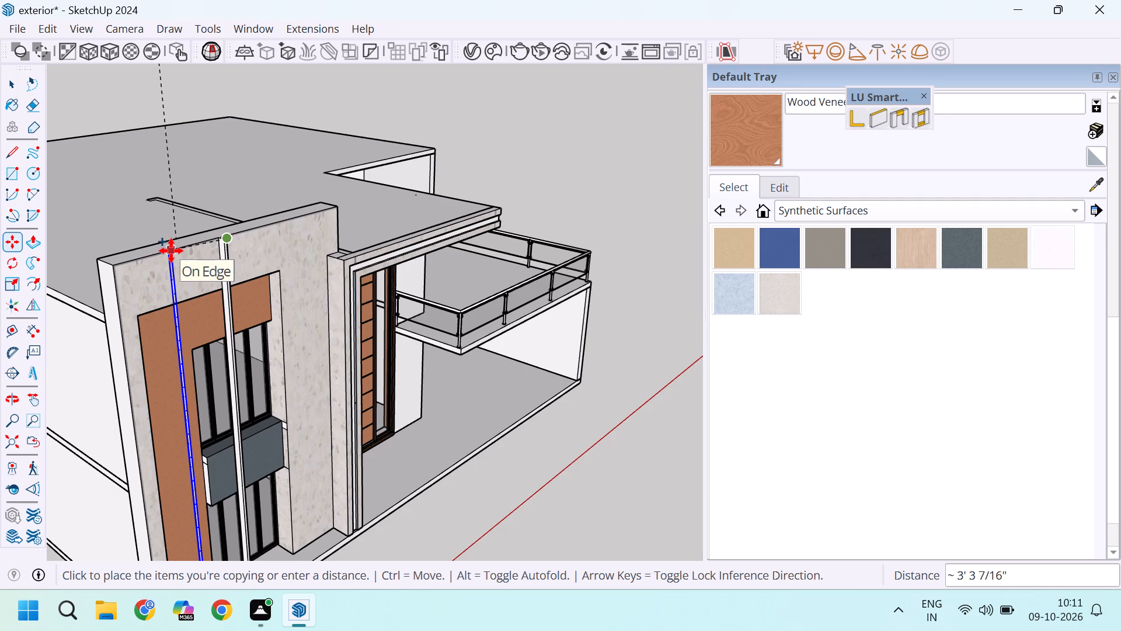
{"action": "scroll", "coordinate": [171, 251], "scroll_direction": "up", "scroll_amount": 15}
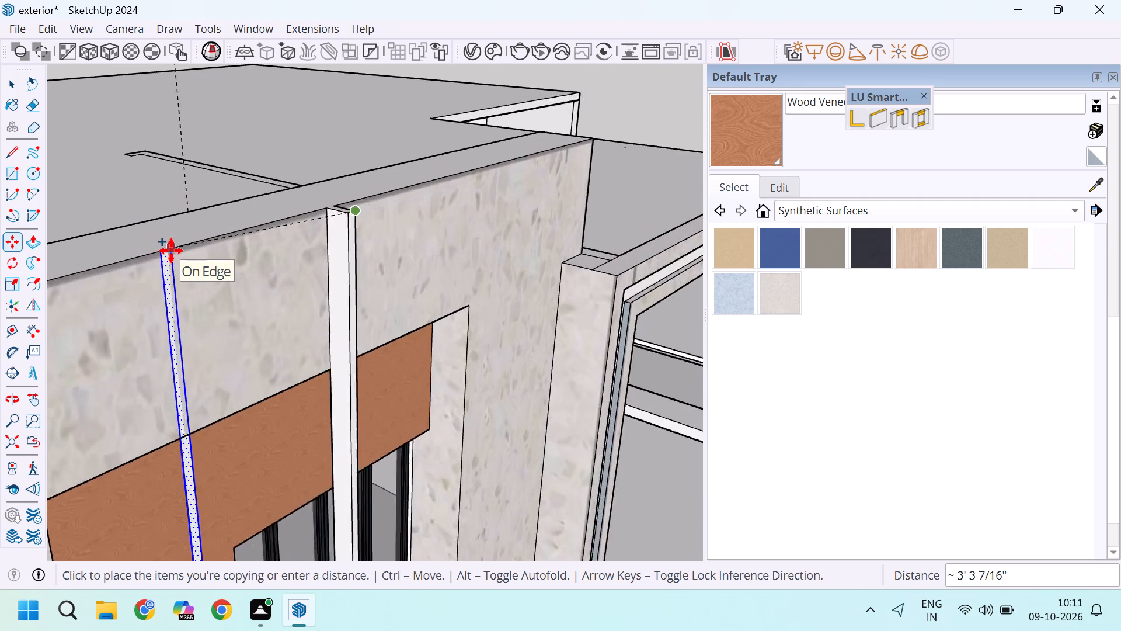
{"action": "scroll", "coordinate": [171, 251], "scroll_direction": "up", "scroll_amount": 2}
{"action": "left_click", "coordinate": [171, 251]}
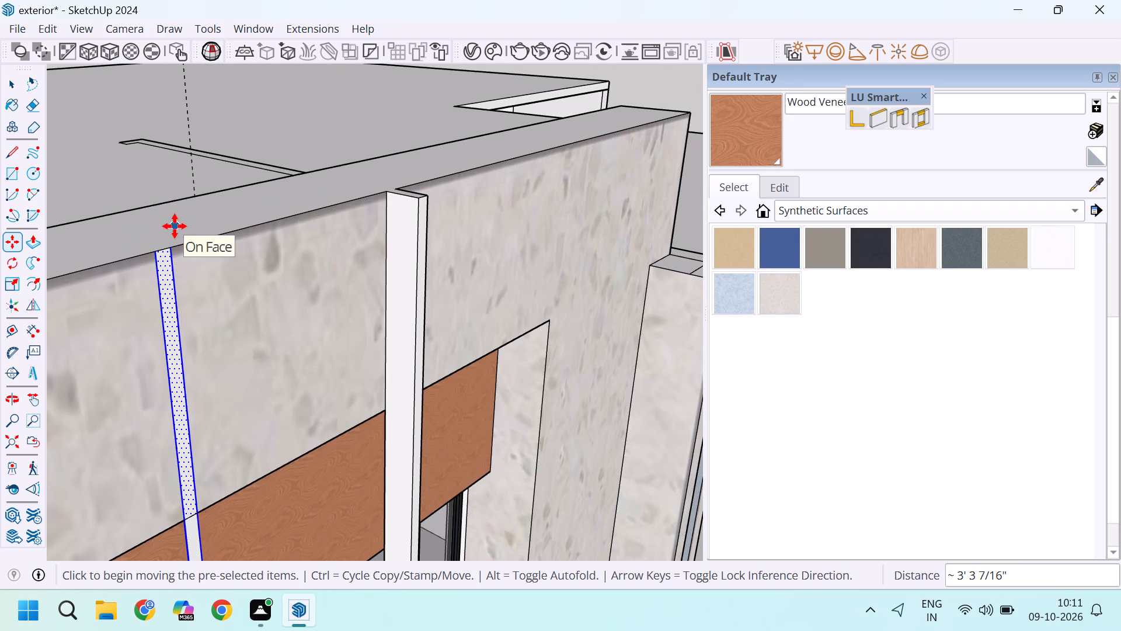
Make a component from the copied narrow strip face on the stone wall.
{"action": "key", "text": "space"}
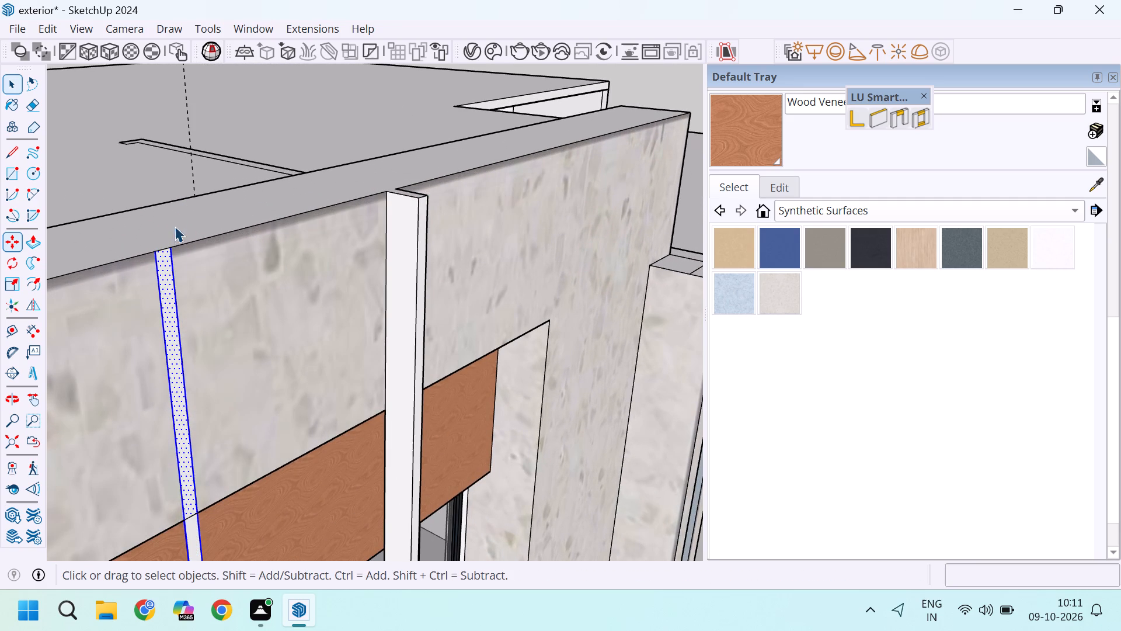
{"action": "right_click", "coordinate": [163, 262]}
{"action": "left_click", "coordinate": [232, 143]}
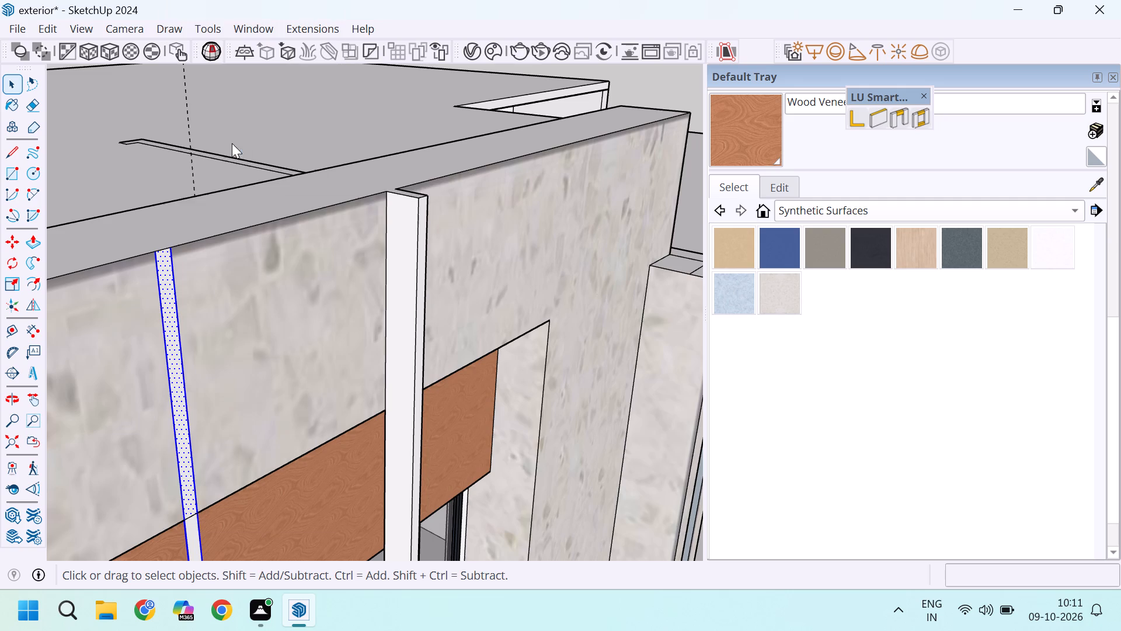
{"action": "left_click", "coordinate": [568, 516]}
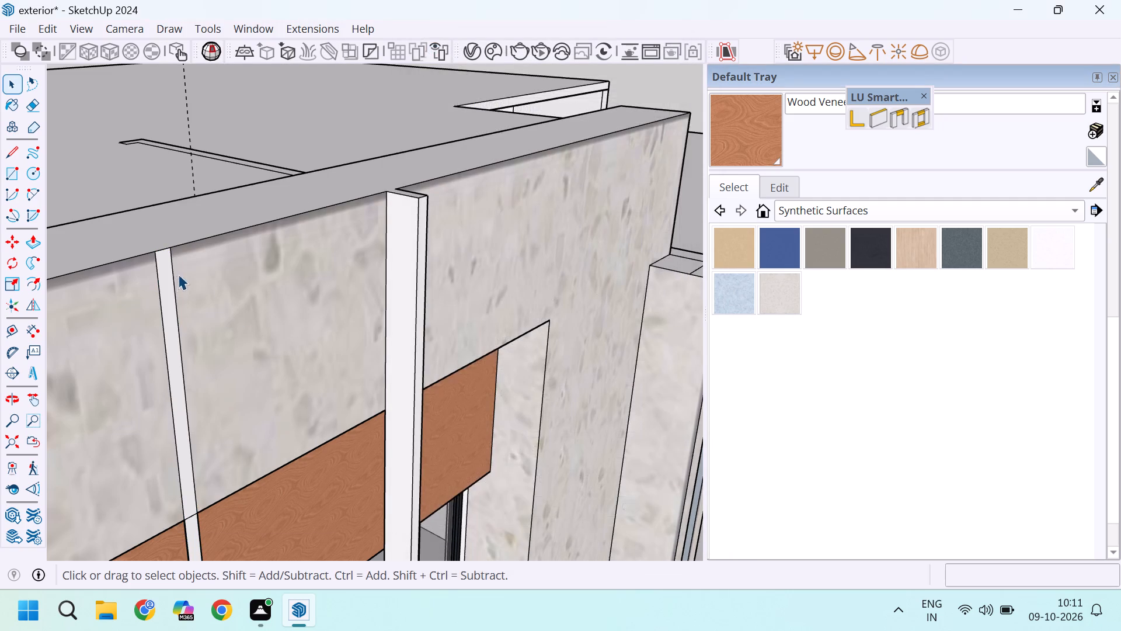
Push/Pull the copied strip face outward 6" to form a second vertical fin.
{"action": "scroll", "coordinate": [169, 259], "scroll_direction": "up", "scroll_amount": 3}
{"action": "left_click", "coordinate": [167, 274]}
{"action": "double_click", "coordinate": [167, 274]}
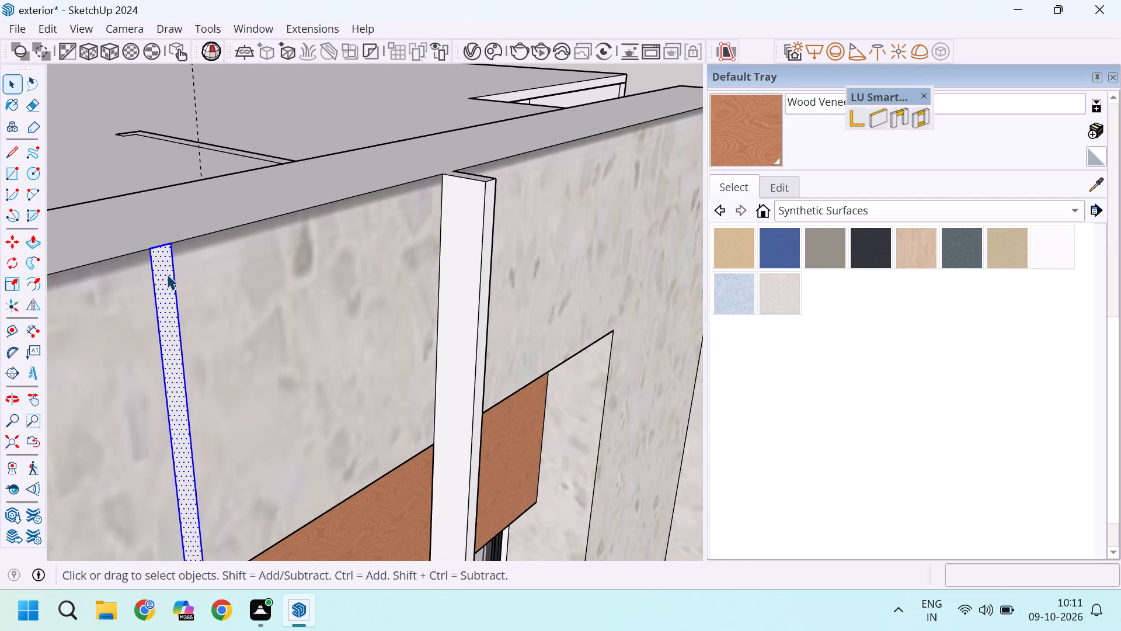
{"action": "scroll", "coordinate": [167, 274], "scroll_direction": "up", "scroll_amount": 3}
{"action": "key", "text": "p"}
{"action": "left_click", "coordinate": [167, 275]}
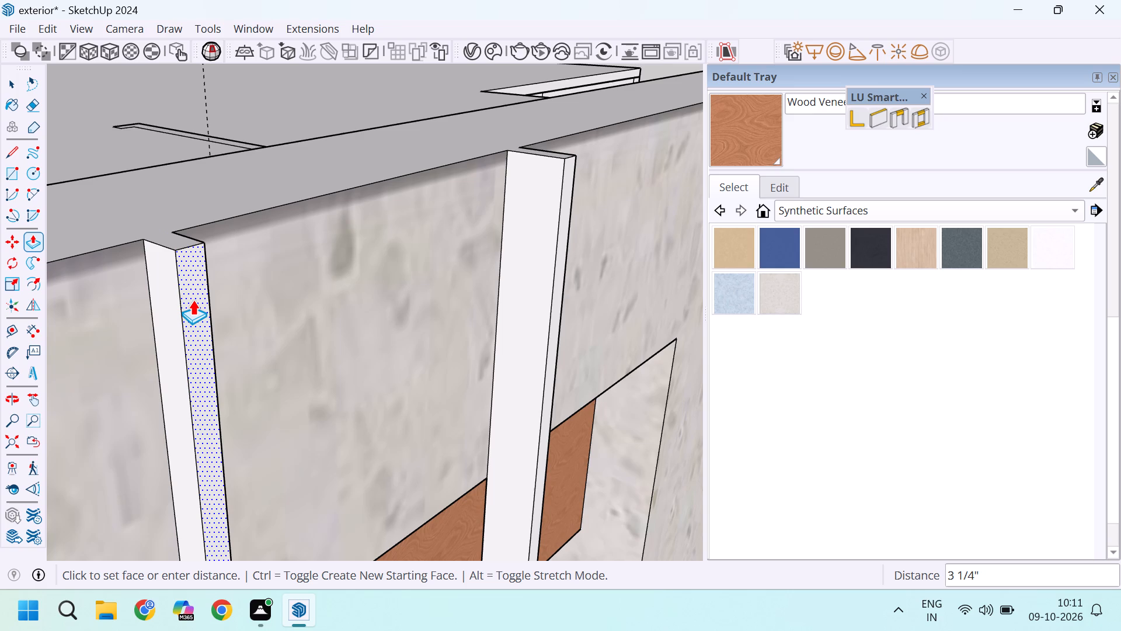
{"action": "key", "text": "6"}
{"action": "key", "text": "Return"}
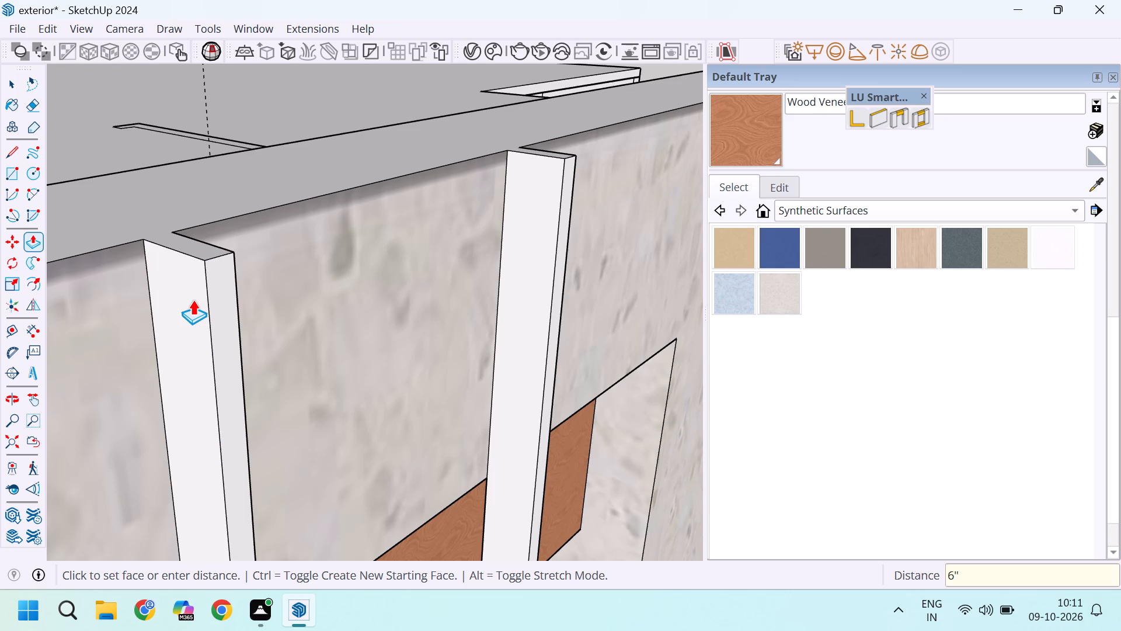
Undo the second fin's Push/Pull, returning it to the flat, ungrouped strip copied onto the stone wall.
{"action": "key", "text": "space"}
{"action": "triple_click", "coordinate": [193, 300]}
{"action": "left_click", "coordinate": [210, 295]}
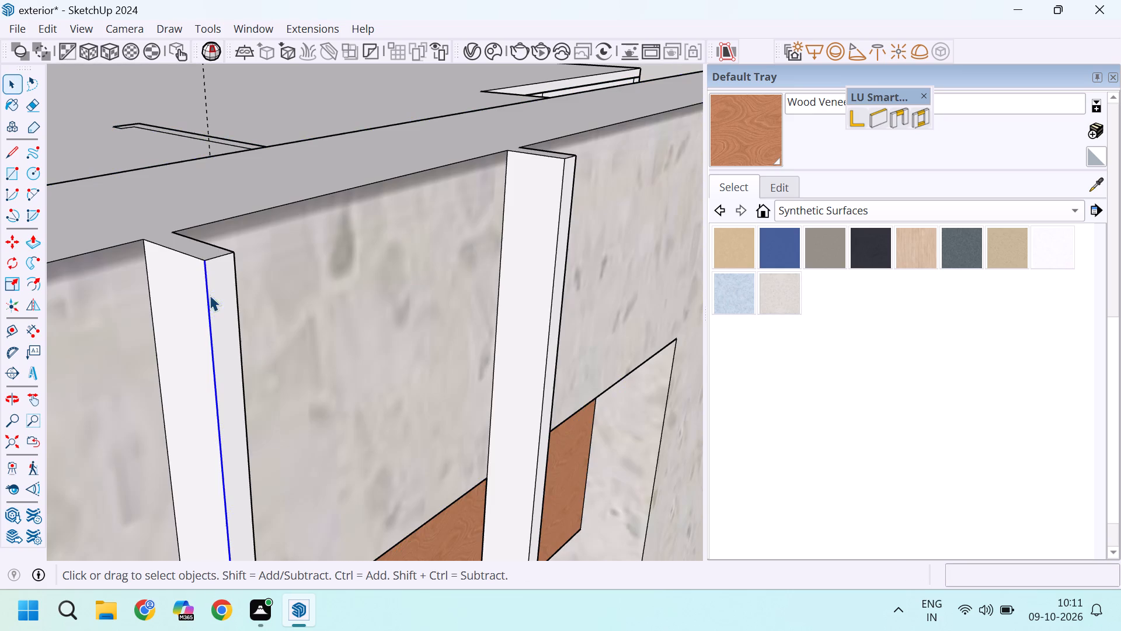
{"action": "triple_click", "coordinate": [218, 290]}
{"action": "left_click", "coordinate": [218, 290]}
{"action": "scroll", "coordinate": [218, 290], "scroll_direction": "down", "scroll_amount": 5}
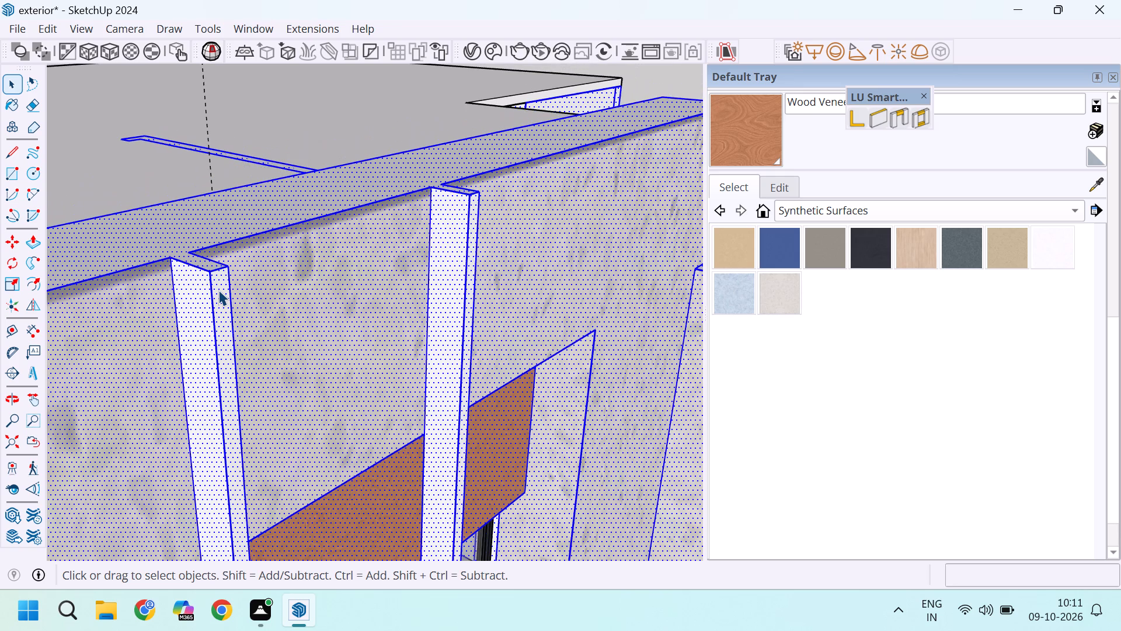
{"action": "key", "text": "ctrl+z"}
{"action": "key", "text": "ctrl+z"}
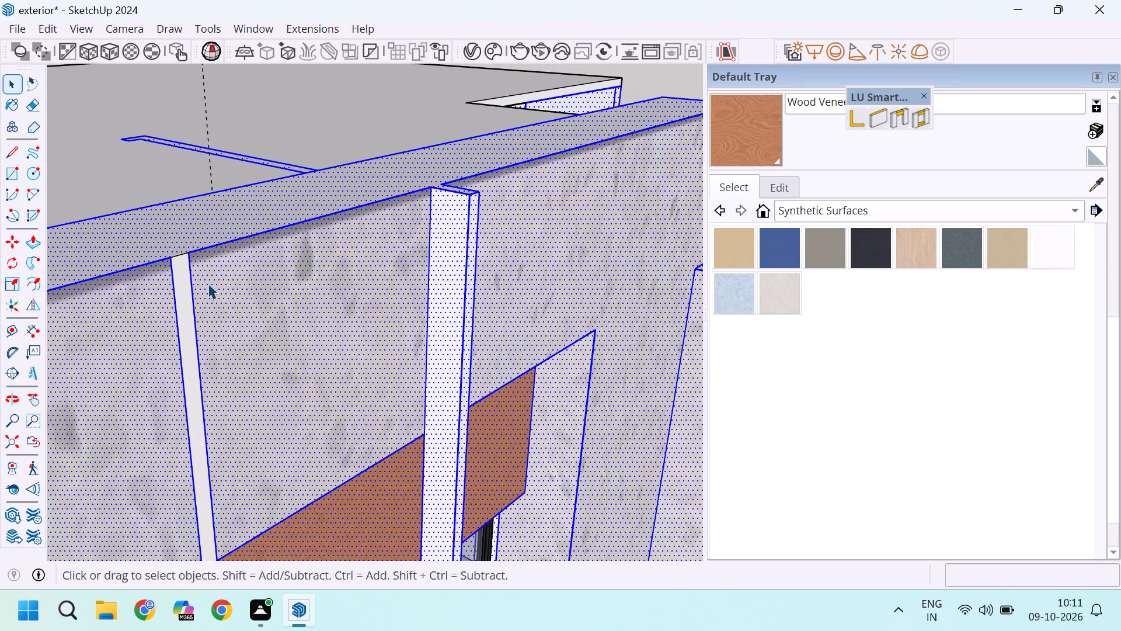
{"action": "key", "text": "ctrl+z"}
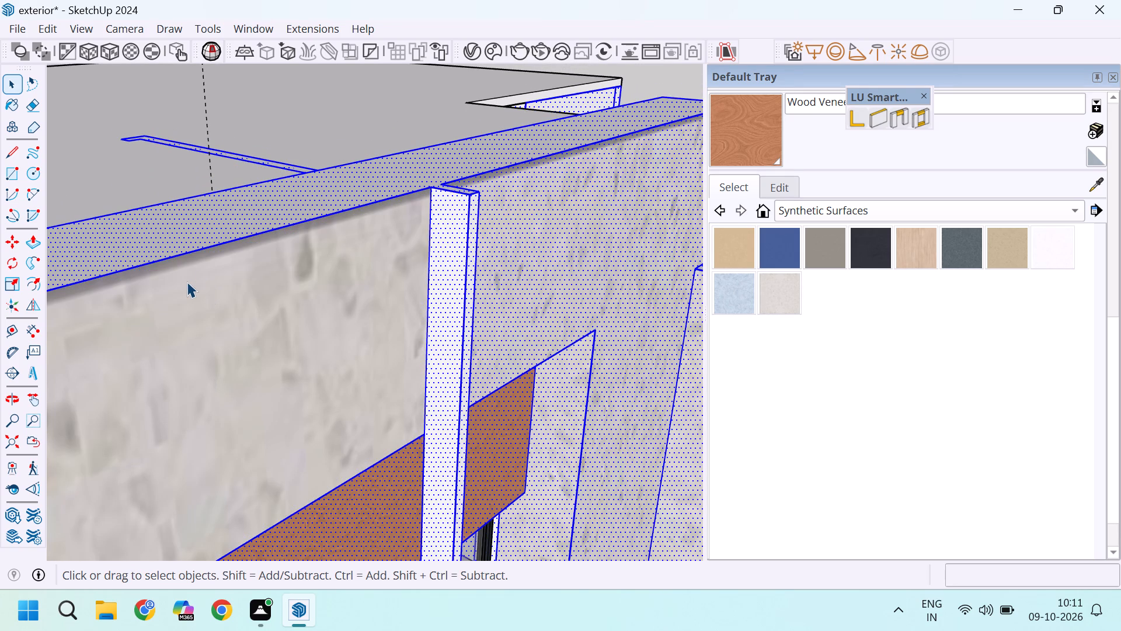
{"action": "scroll", "coordinate": [261, 327], "scroll_direction": "down", "scroll_amount": 6}
{"action": "left_click", "coordinate": [654, 115]}
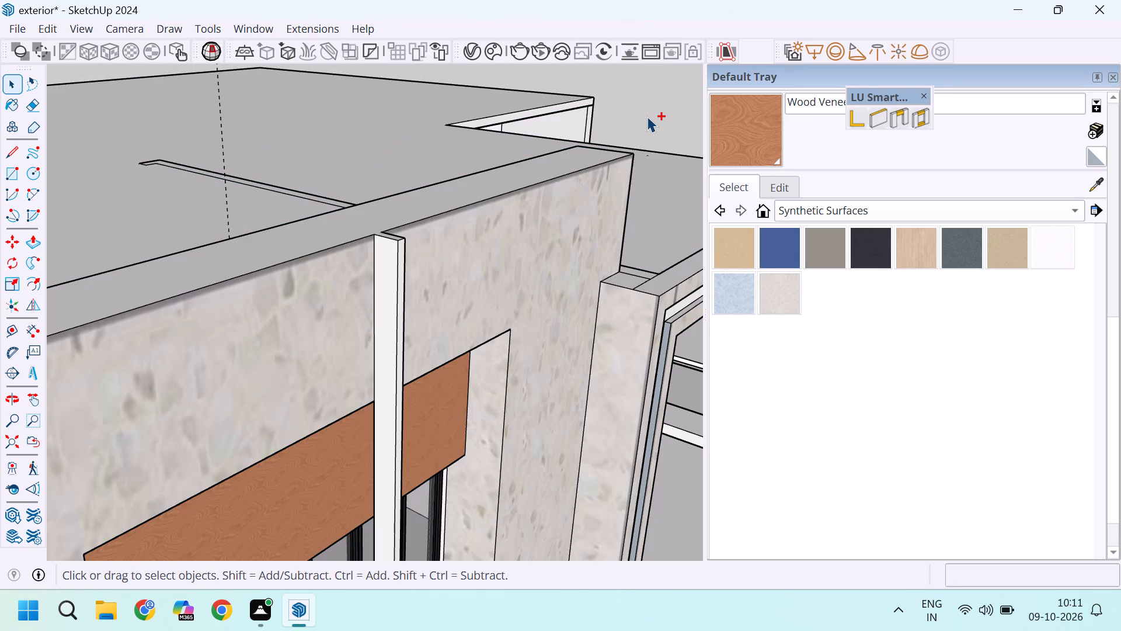
{"action": "key", "text": "ctrl+y"}
{"action": "scroll", "coordinate": [206, 226], "scroll_direction": "up", "scroll_amount": 2}
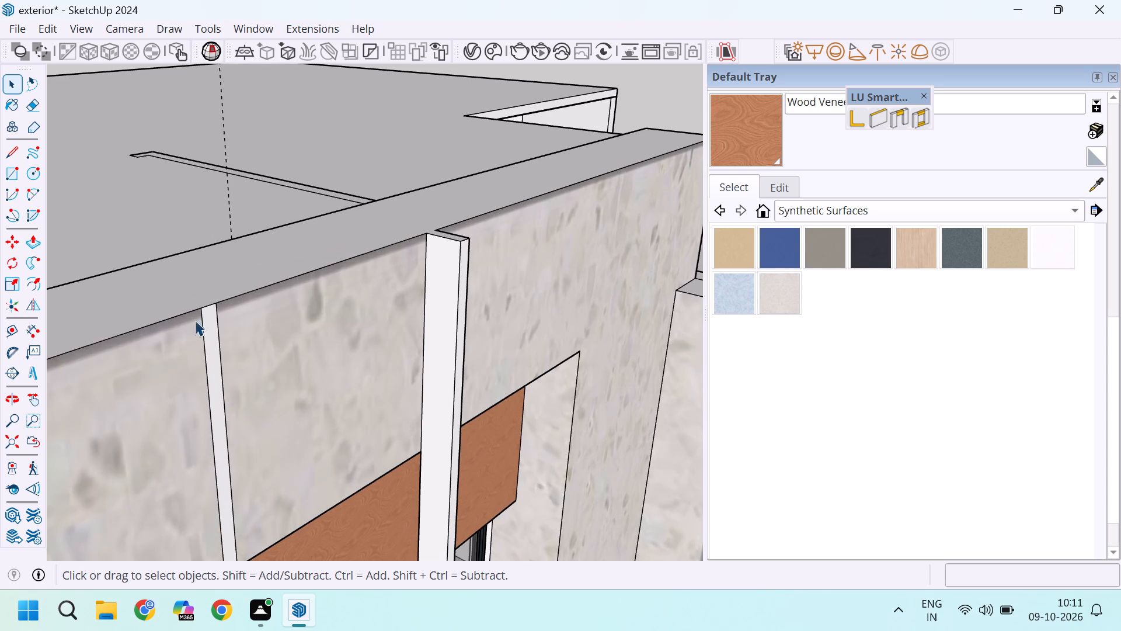
{"action": "scroll", "coordinate": [210, 327], "scroll_direction": "down", "scroll_amount": 6}
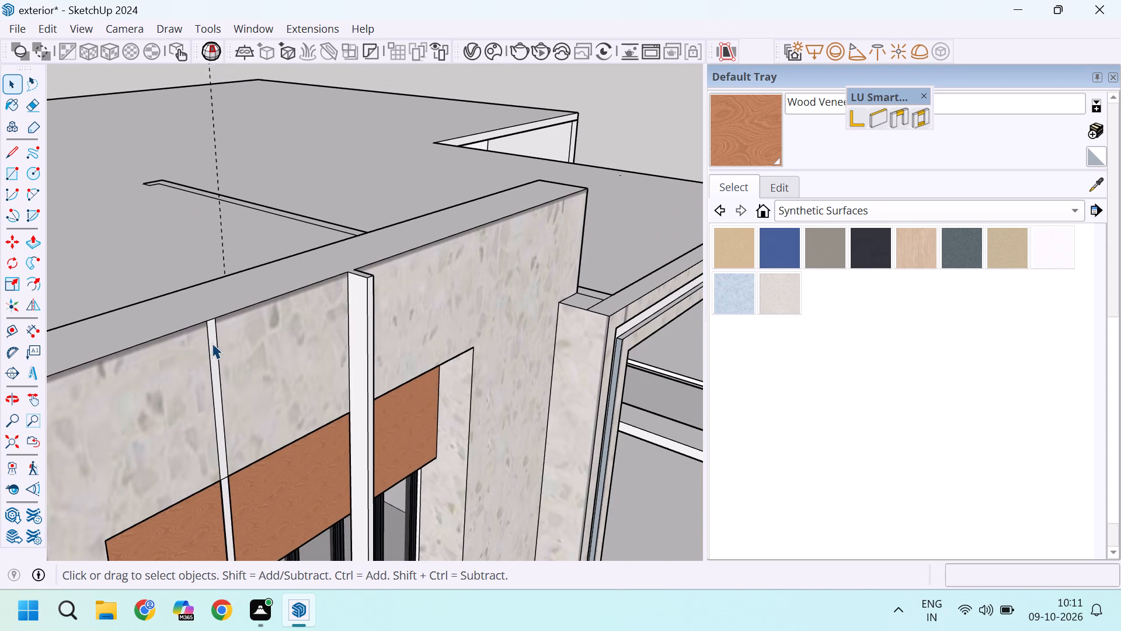
Delete the short edge that divides the copied strip at the top of the wood panel.
{"action": "left_click", "coordinate": [212, 343]}
{"action": "double_click", "coordinate": [212, 343]}
{"action": "left_click", "coordinate": [212, 343]}
{"action": "double_click", "coordinate": [212, 343]}
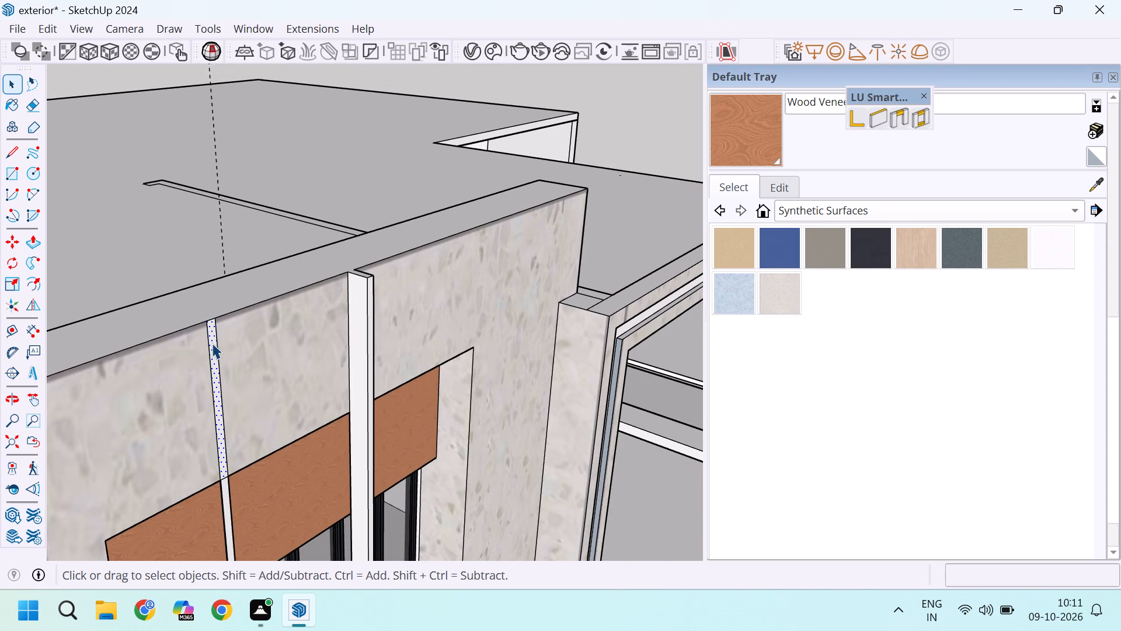
{"action": "scroll", "coordinate": [220, 497], "scroll_direction": "up", "scroll_amount": 11}
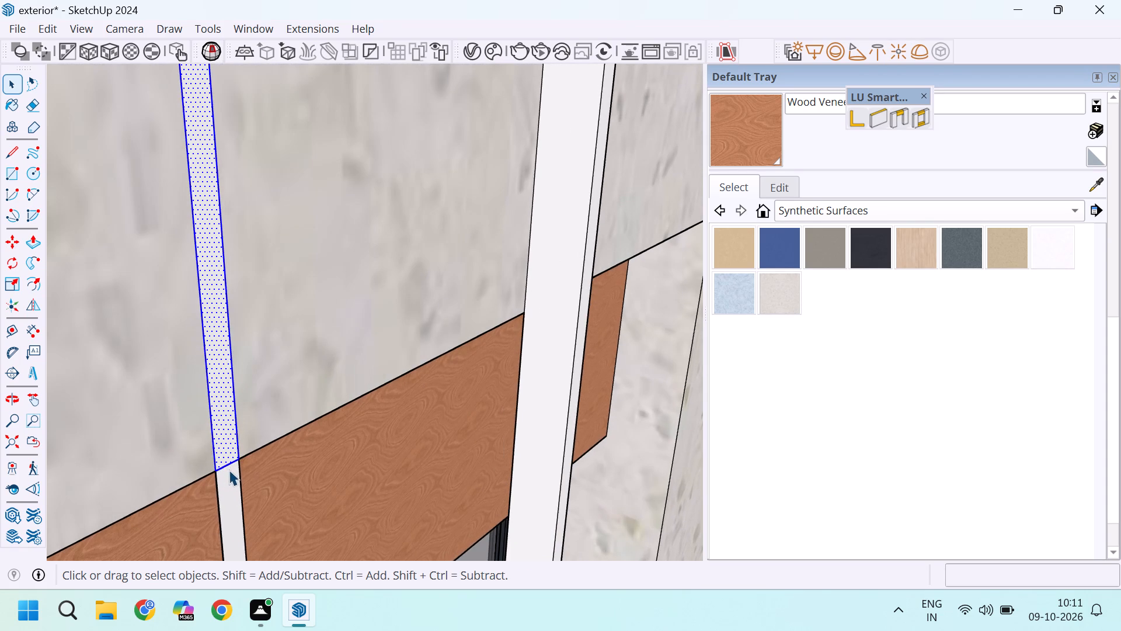
{"action": "left_click", "coordinate": [226, 464]}
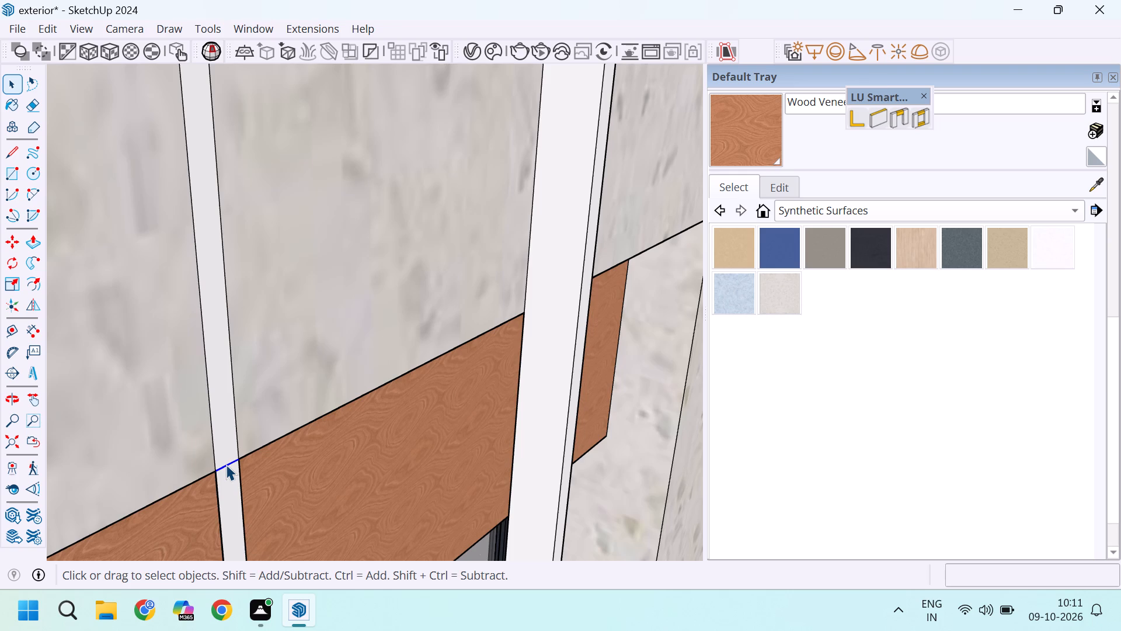
{"action": "key", "text": "Delete"}
Group the copied strip's face together with its boundary edges.
{"action": "left_click", "coordinate": [221, 441]}
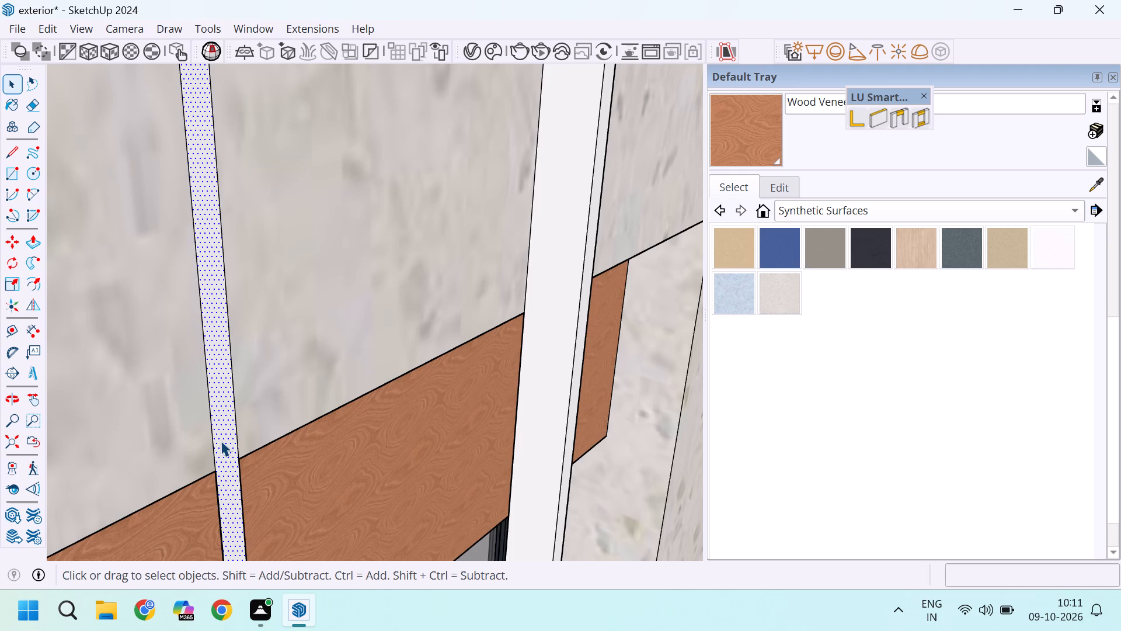
{"action": "double_click", "coordinate": [221, 441]}
{"action": "scroll", "coordinate": [221, 441], "scroll_direction": "down", "scroll_amount": 20}
{"action": "scroll", "coordinate": [221, 441], "scroll_direction": "down", "scroll_amount": 10}
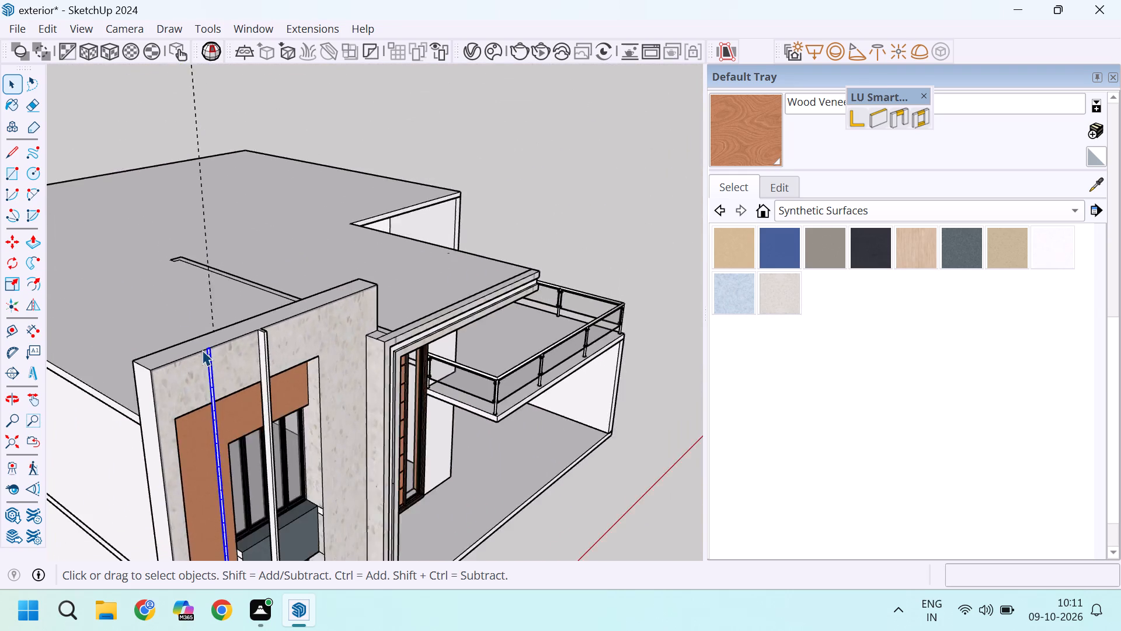
{"action": "scroll", "coordinate": [202, 350], "scroll_direction": "down", "scroll_amount": 5}
{"action": "scroll", "coordinate": [211, 434], "scroll_direction": "up", "scroll_amount": 19}
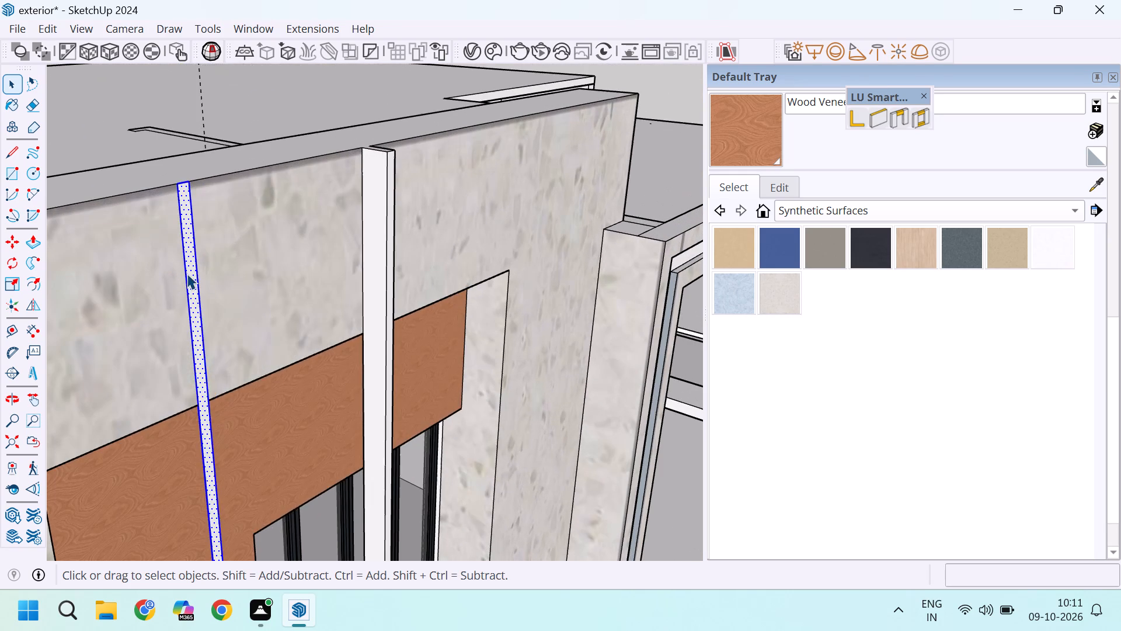
{"action": "right_click", "coordinate": [193, 265]}
{"action": "left_click", "coordinate": [278, 160]}
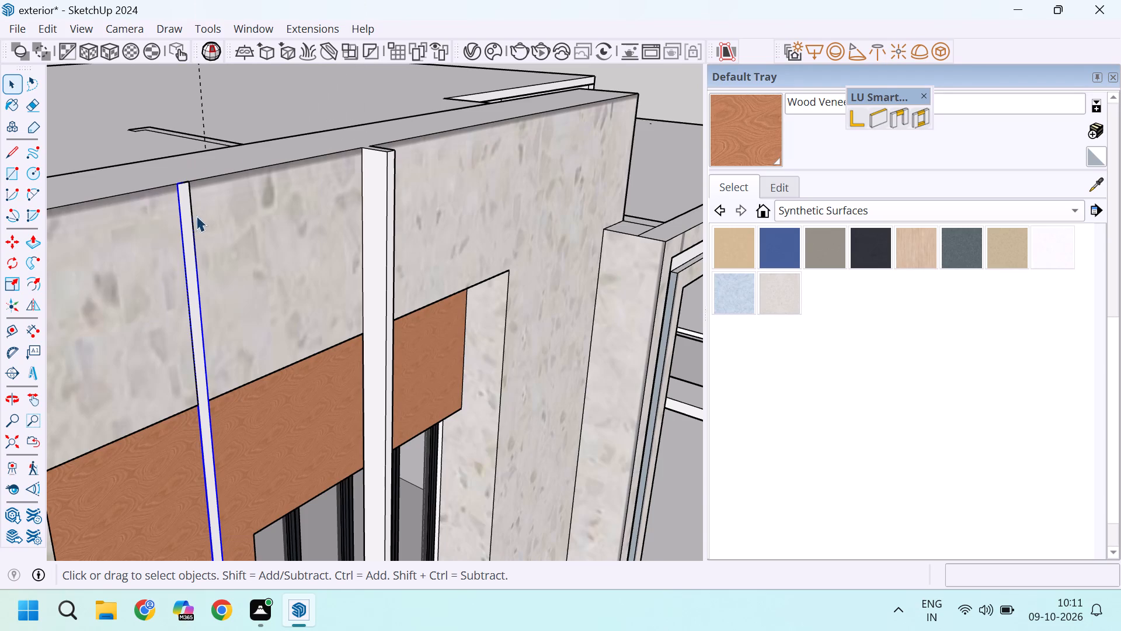
Push/Pull the grouped strip's face outward 6" to form the second fin.
{"action": "scroll", "coordinate": [188, 216], "scroll_direction": "up", "scroll_amount": 3}
{"action": "double_click", "coordinate": [193, 245]}
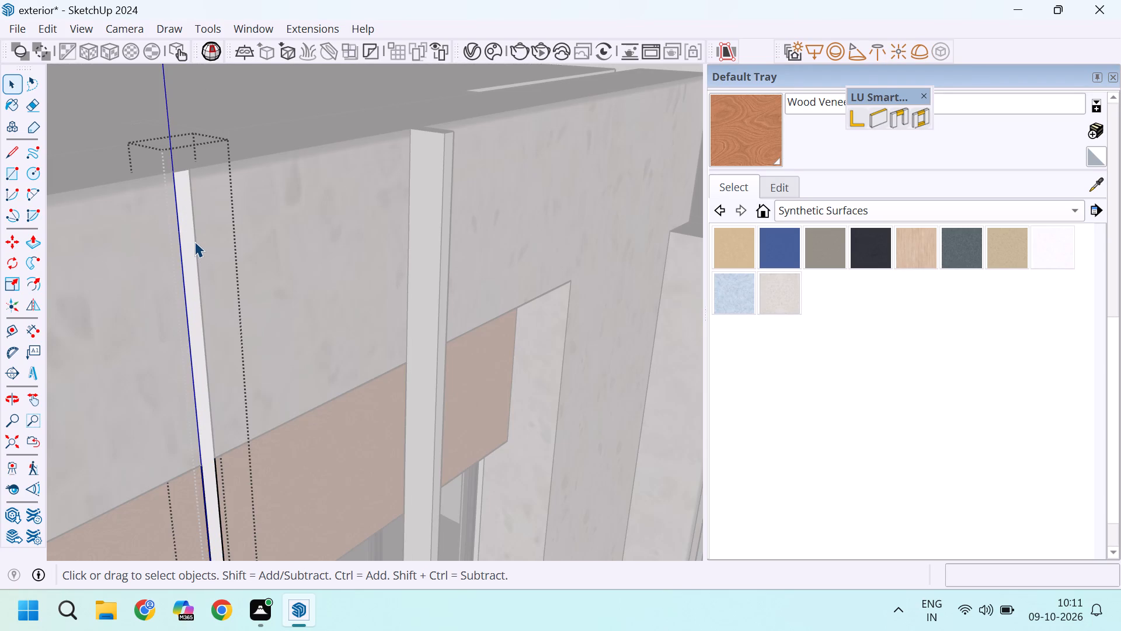
{"action": "key", "text": "p"}
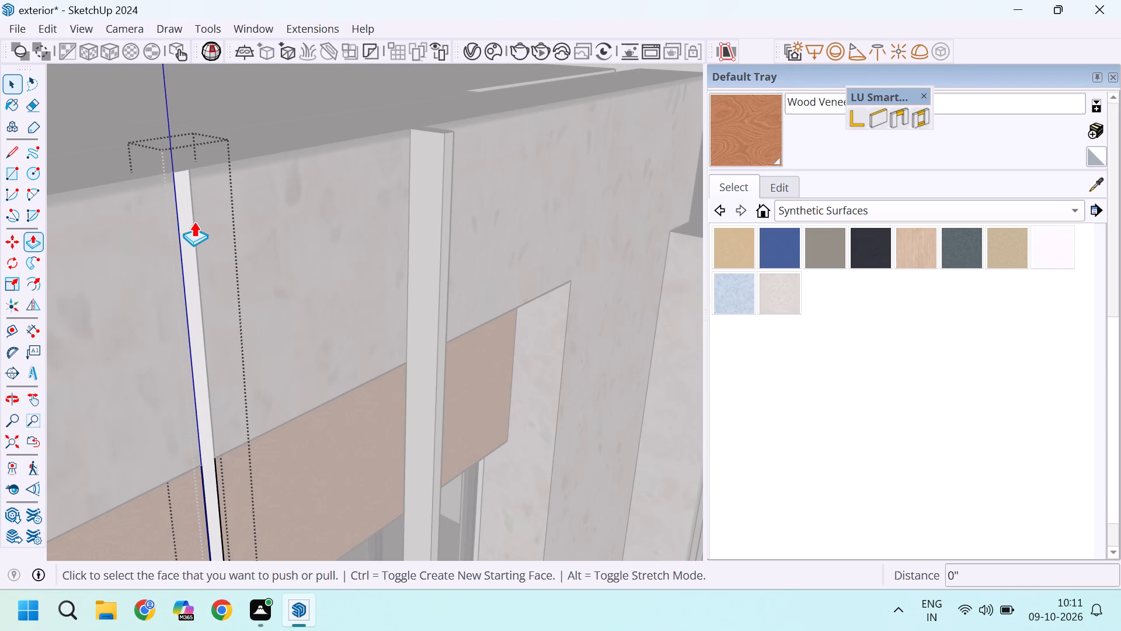
{"action": "left_click", "coordinate": [189, 202]}
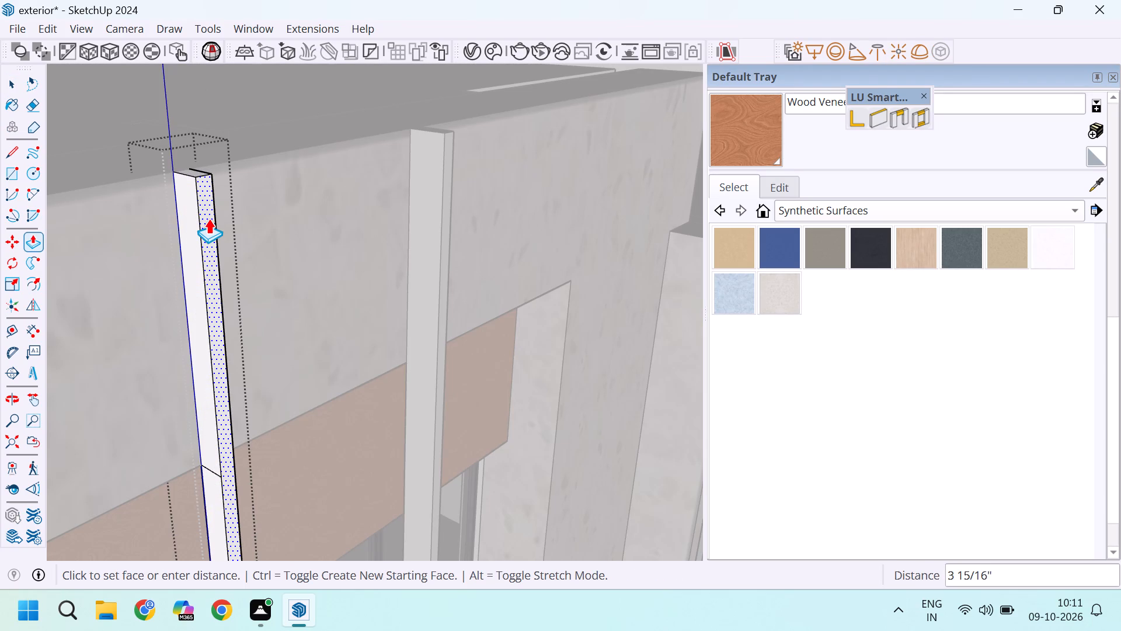
{"action": "key", "text": "6"}
{"action": "key", "text": "Return"}
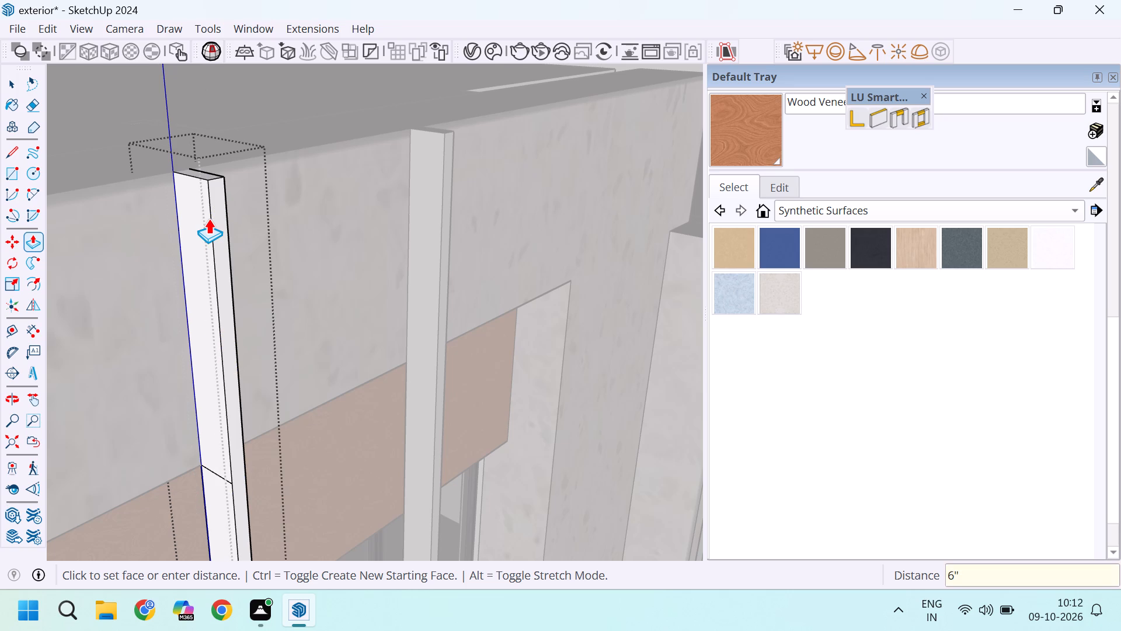
{"action": "key", "text": "space"}
{"action": "scroll", "coordinate": [243, 247], "scroll_direction": "down", "scroll_amount": 18}
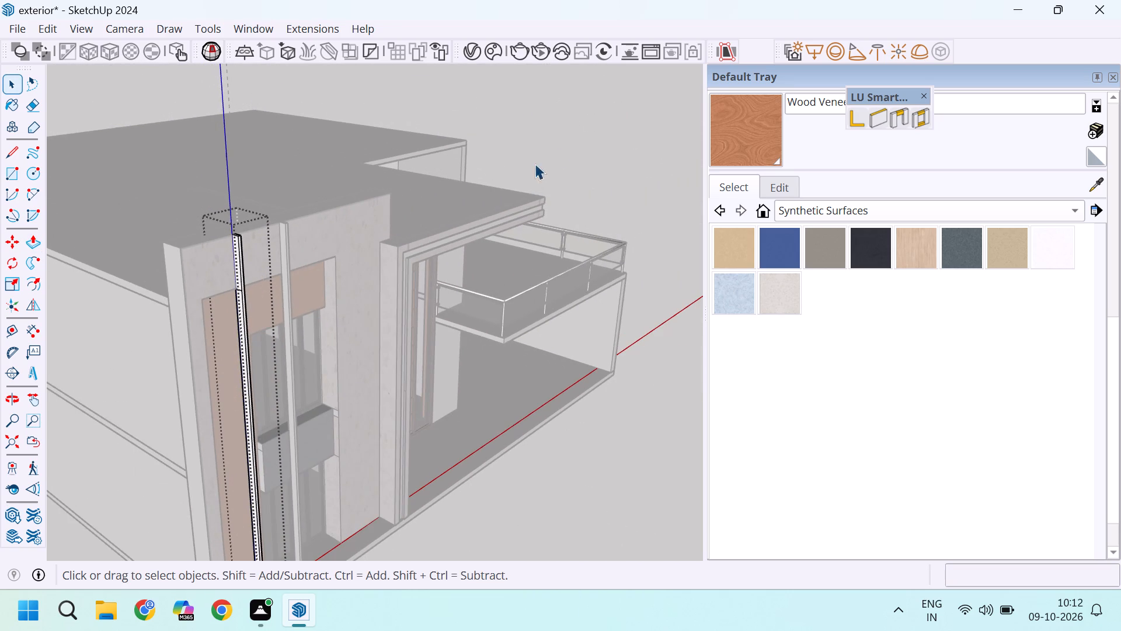
{"action": "left_click", "coordinate": [566, 148]}
Inside the second fin's group, delete the seam edge across its side face at the wood panel's top edge.
{"action": "scroll", "coordinate": [183, 248], "scroll_direction": "up", "scroll_amount": 10}
{"action": "scroll", "coordinate": [261, 281], "scroll_direction": "up", "scroll_amount": 4}
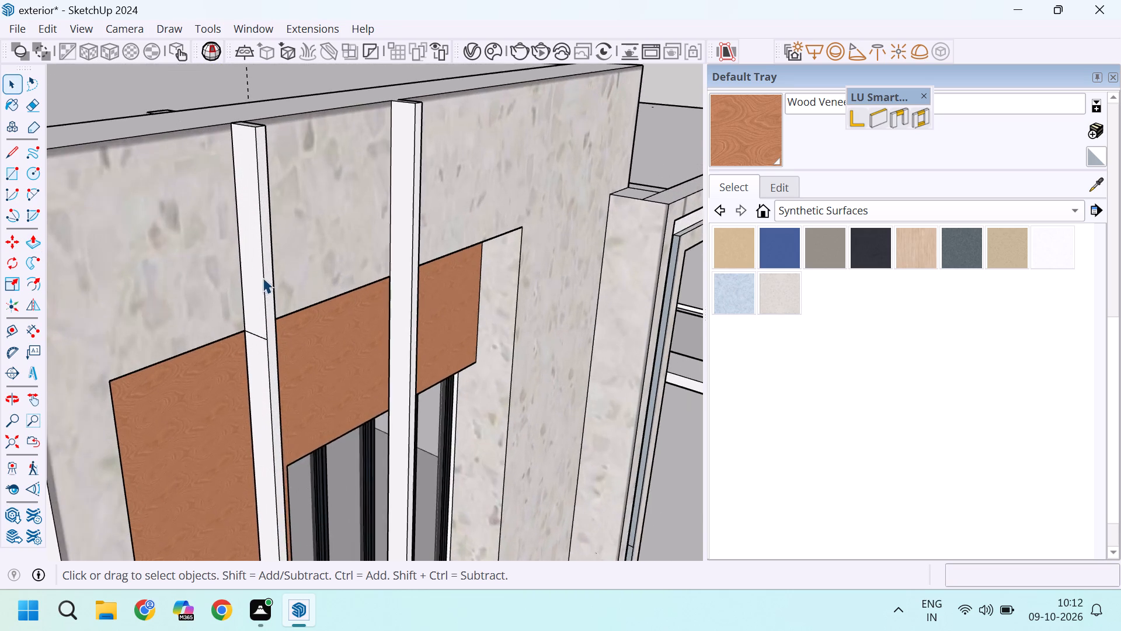
{"action": "left_click", "coordinate": [263, 269]}
{"action": "scroll", "coordinate": [250, 317], "scroll_direction": "up", "scroll_amount": 5}
{"action": "scroll", "coordinate": [265, 365], "scroll_direction": "up", "scroll_amount": 3}
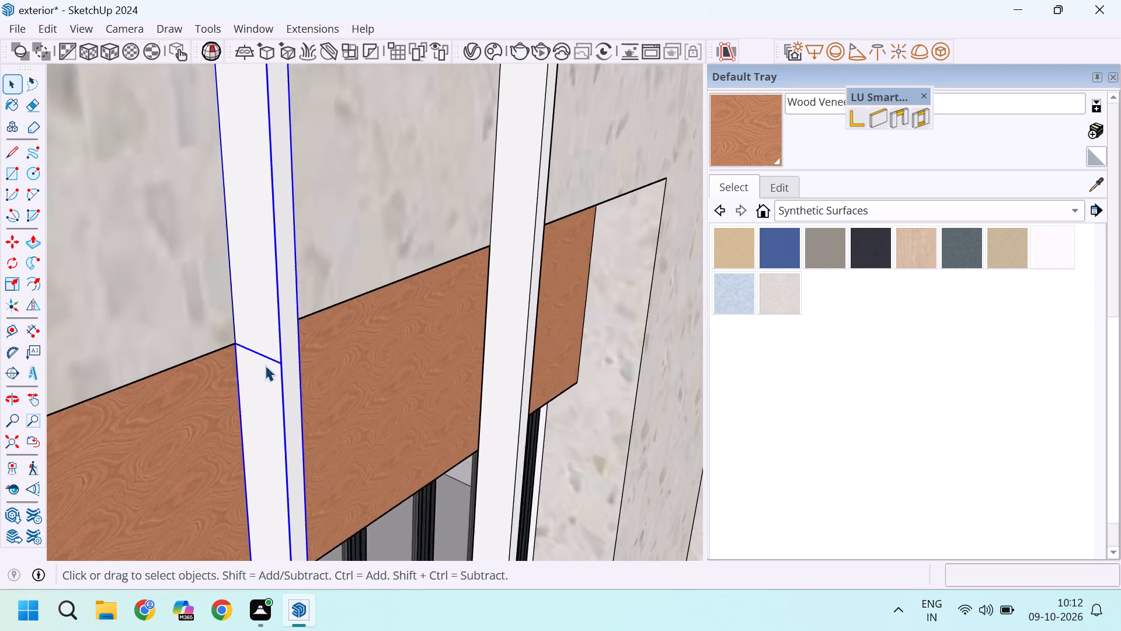
{"action": "scroll", "coordinate": [265, 365], "scroll_direction": "up", "scroll_amount": 1}
{"action": "left_click", "coordinate": [274, 356]}
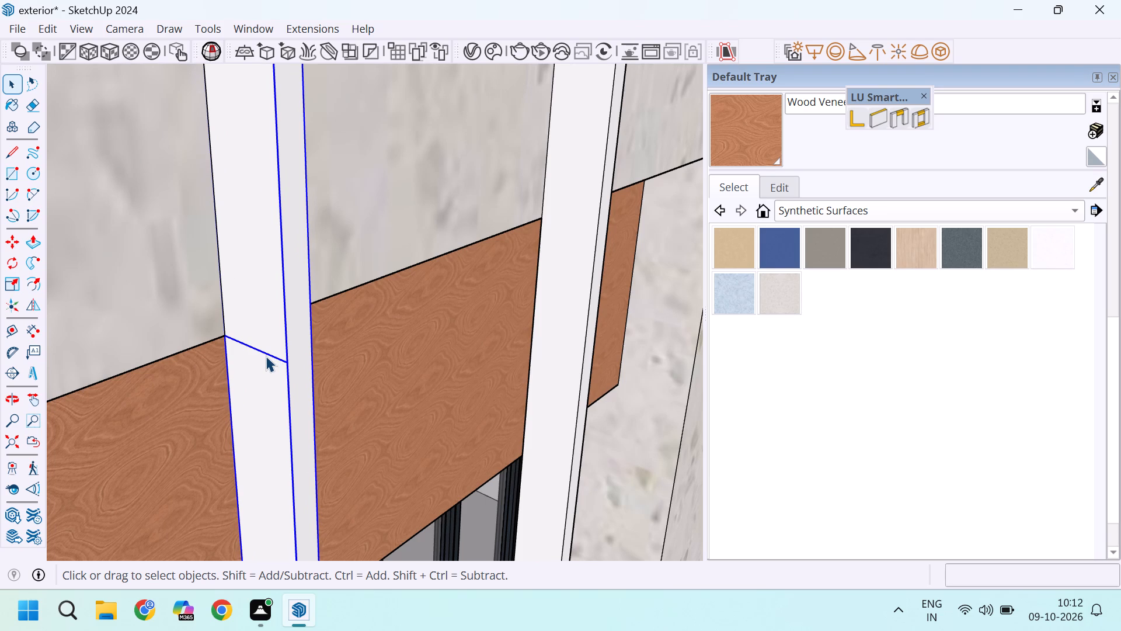
{"action": "double_click", "coordinate": [264, 356]}
{"action": "left_click", "coordinate": [268, 349]}
{"action": "left_click", "coordinate": [273, 352]}
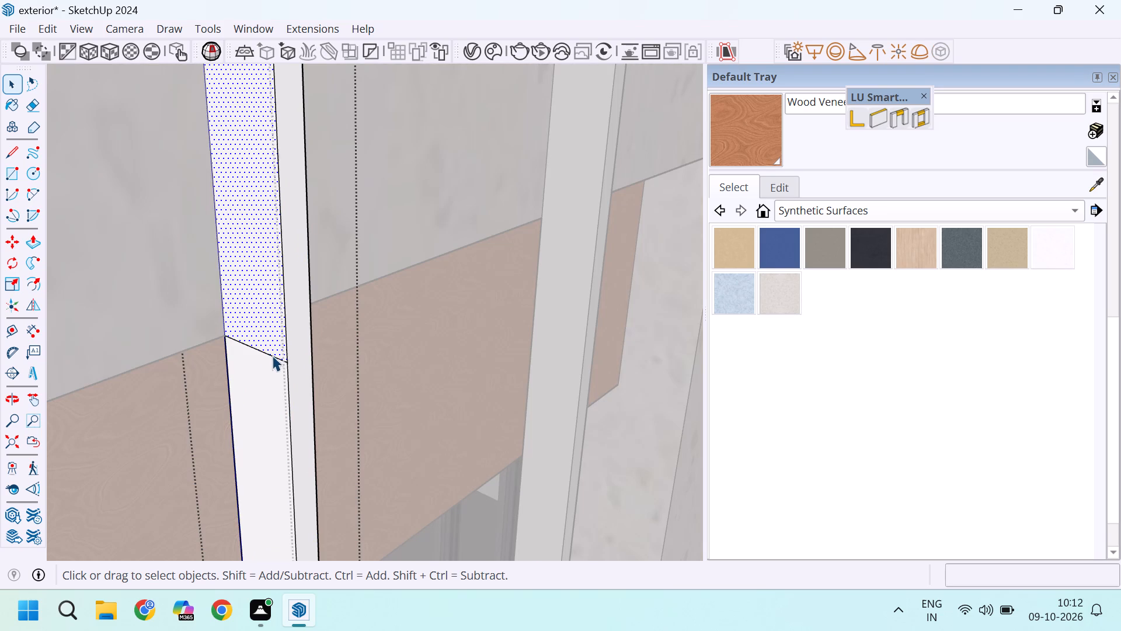
{"action": "left_click", "coordinate": [273, 353]}
{"action": "left_click", "coordinate": [273, 353]}
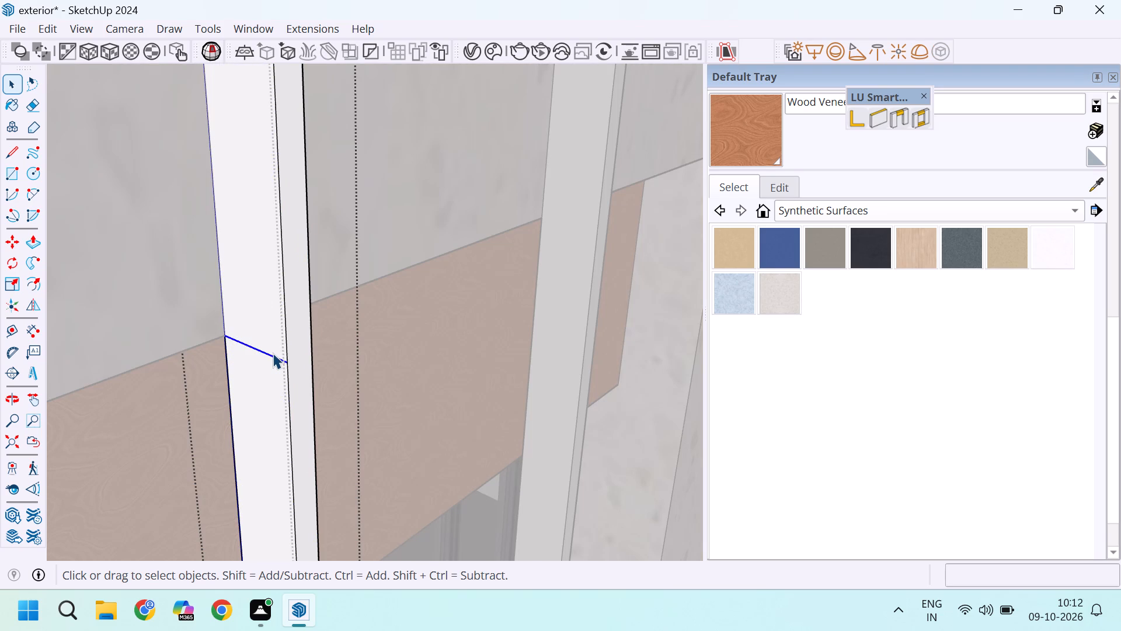
{"action": "key", "text": "Delete"}
Delete the matching seam edge across the opposite side face of the second fin.
{"action": "middle_click_drag", "start_coordinate": [328, 323], "coordinate": [73, 349]}
{"action": "scroll", "coordinate": [341, 299], "scroll_direction": "down", "scroll_amount": 12}
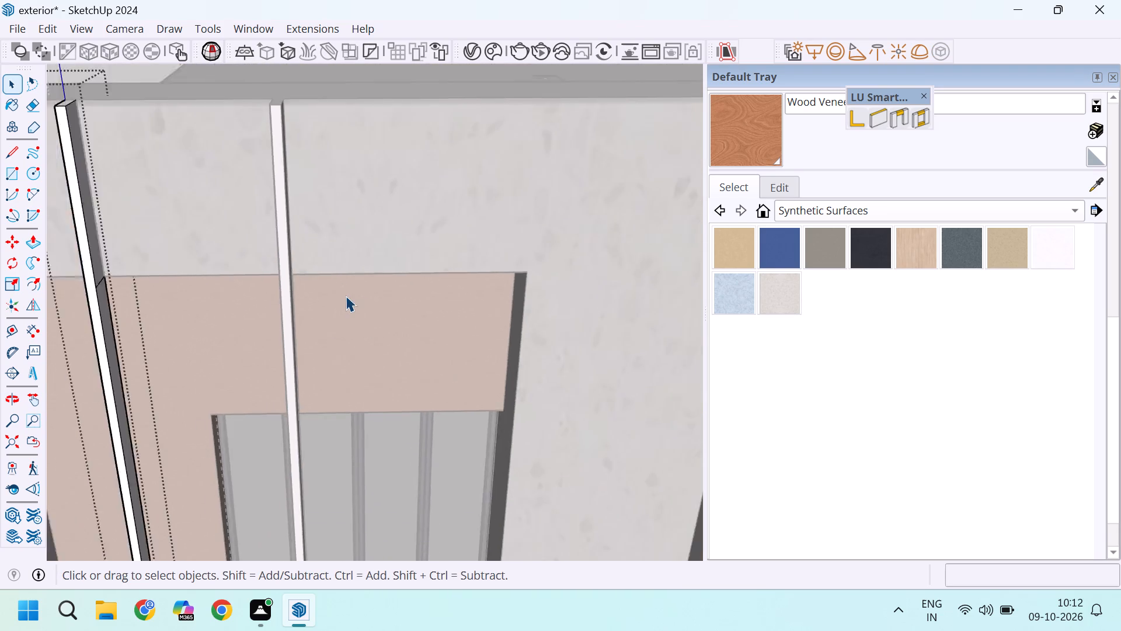
{"action": "middle_click_drag", "start_coordinate": [329, 300], "coordinate": [224, 338]}
{"action": "scroll", "coordinate": [128, 292], "scroll_direction": "up", "scroll_amount": 8}
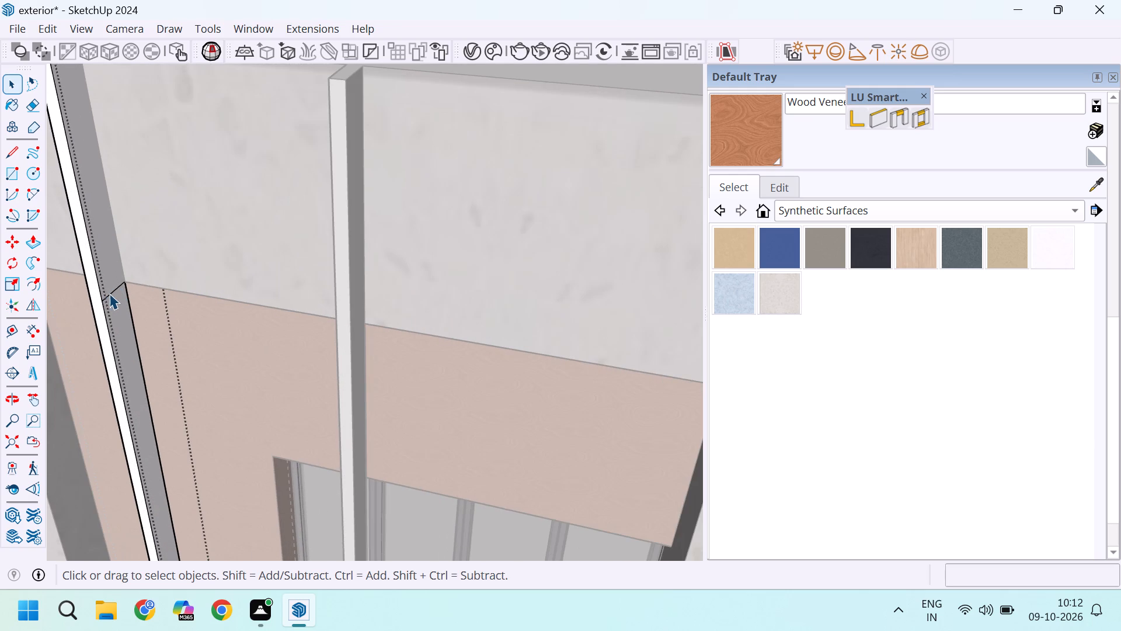
{"action": "scroll", "coordinate": [109, 293], "scroll_direction": "up", "scroll_amount": 5}
{"action": "left_click", "coordinate": [112, 290]}
{"action": "key", "text": "Delete"}
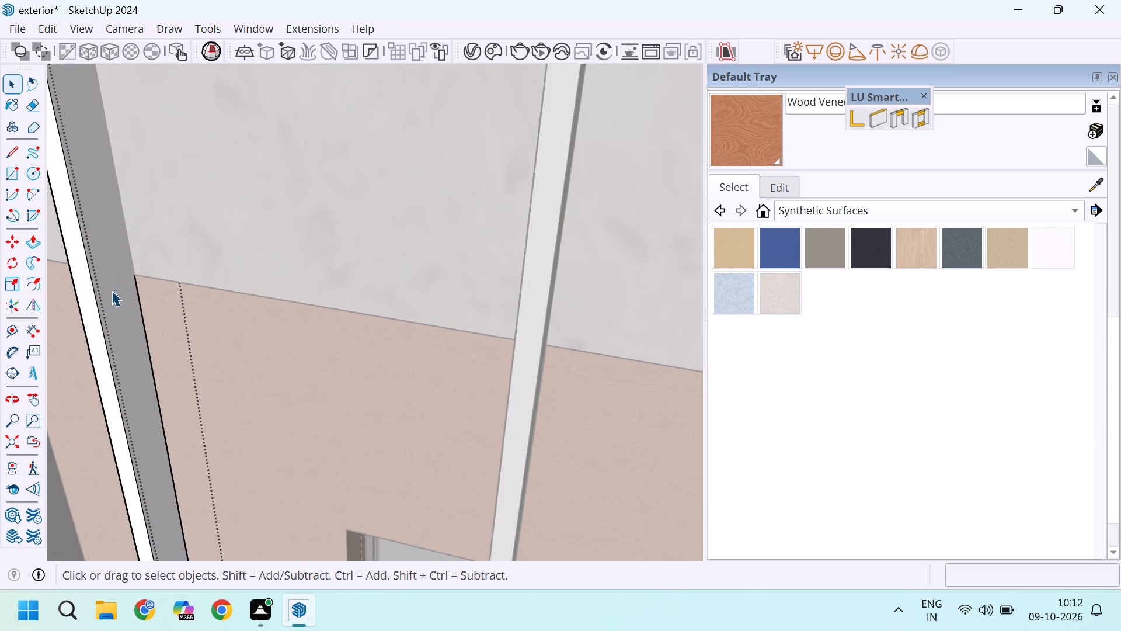
{"action": "scroll", "coordinate": [135, 290], "scroll_direction": "down", "scroll_amount": 20}
{"action": "scroll", "coordinate": [418, 220], "scroll_direction": "down", "scroll_amount": 6}
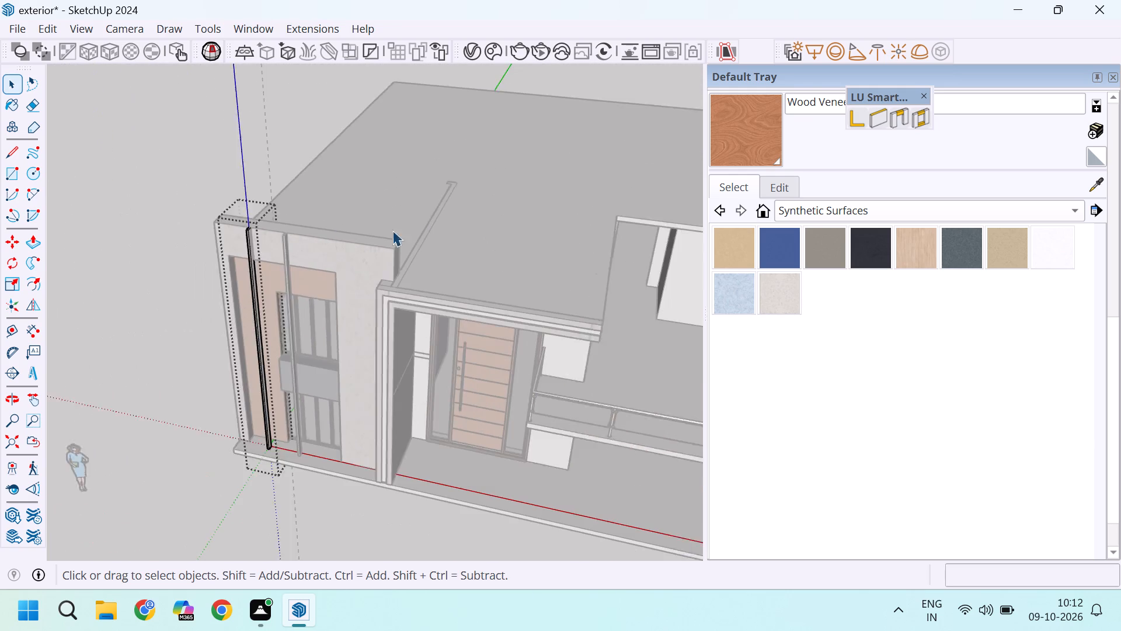
{"action": "left_click", "coordinate": [189, 204]}
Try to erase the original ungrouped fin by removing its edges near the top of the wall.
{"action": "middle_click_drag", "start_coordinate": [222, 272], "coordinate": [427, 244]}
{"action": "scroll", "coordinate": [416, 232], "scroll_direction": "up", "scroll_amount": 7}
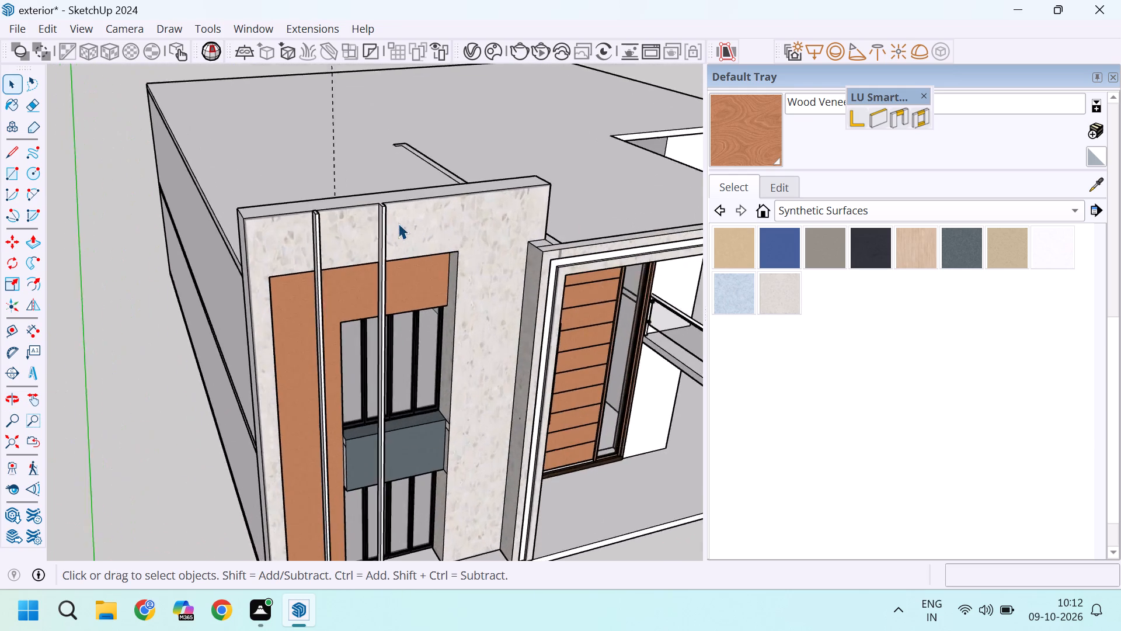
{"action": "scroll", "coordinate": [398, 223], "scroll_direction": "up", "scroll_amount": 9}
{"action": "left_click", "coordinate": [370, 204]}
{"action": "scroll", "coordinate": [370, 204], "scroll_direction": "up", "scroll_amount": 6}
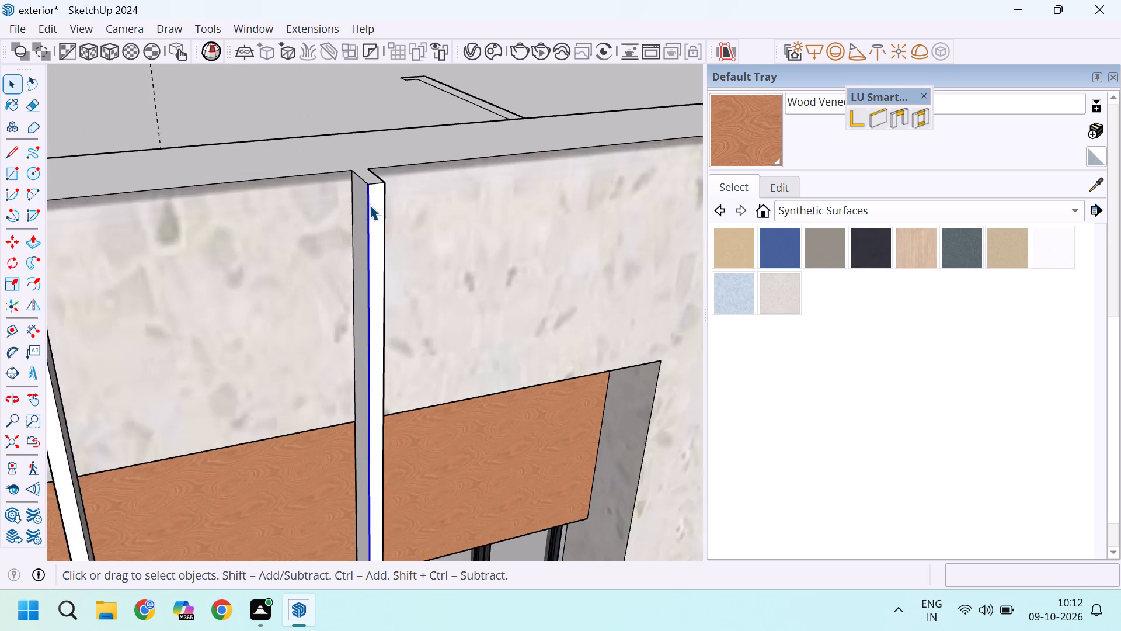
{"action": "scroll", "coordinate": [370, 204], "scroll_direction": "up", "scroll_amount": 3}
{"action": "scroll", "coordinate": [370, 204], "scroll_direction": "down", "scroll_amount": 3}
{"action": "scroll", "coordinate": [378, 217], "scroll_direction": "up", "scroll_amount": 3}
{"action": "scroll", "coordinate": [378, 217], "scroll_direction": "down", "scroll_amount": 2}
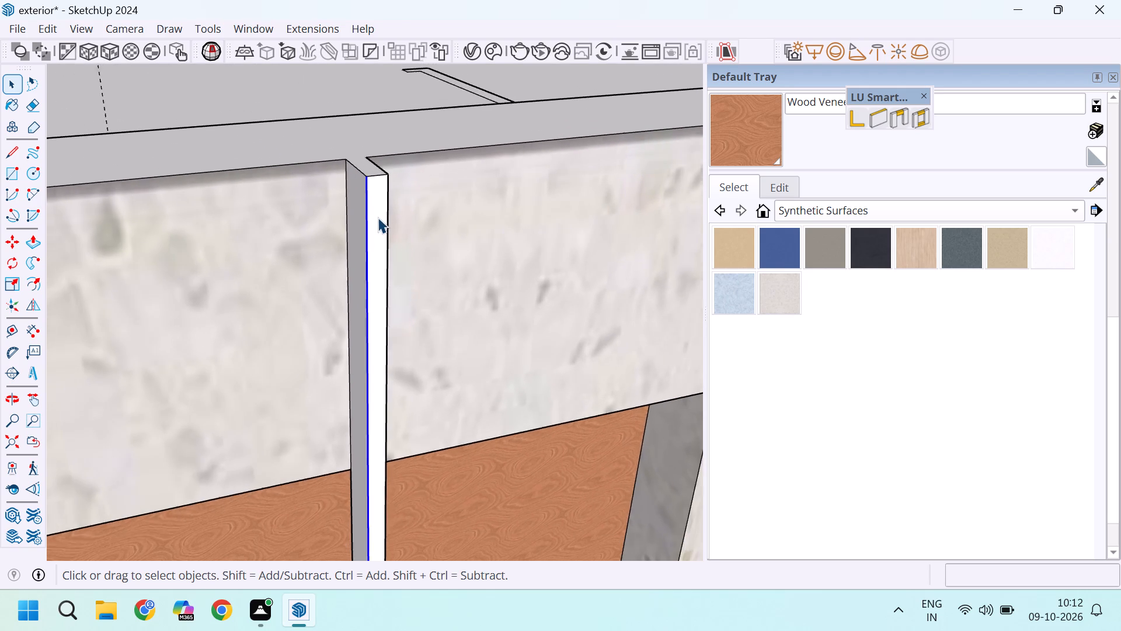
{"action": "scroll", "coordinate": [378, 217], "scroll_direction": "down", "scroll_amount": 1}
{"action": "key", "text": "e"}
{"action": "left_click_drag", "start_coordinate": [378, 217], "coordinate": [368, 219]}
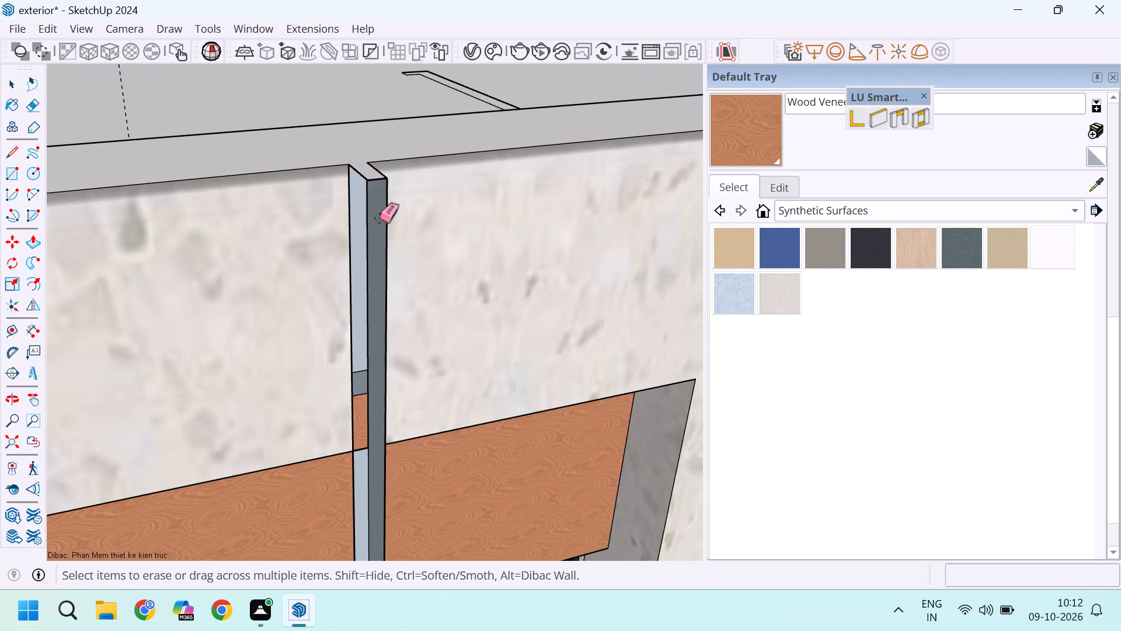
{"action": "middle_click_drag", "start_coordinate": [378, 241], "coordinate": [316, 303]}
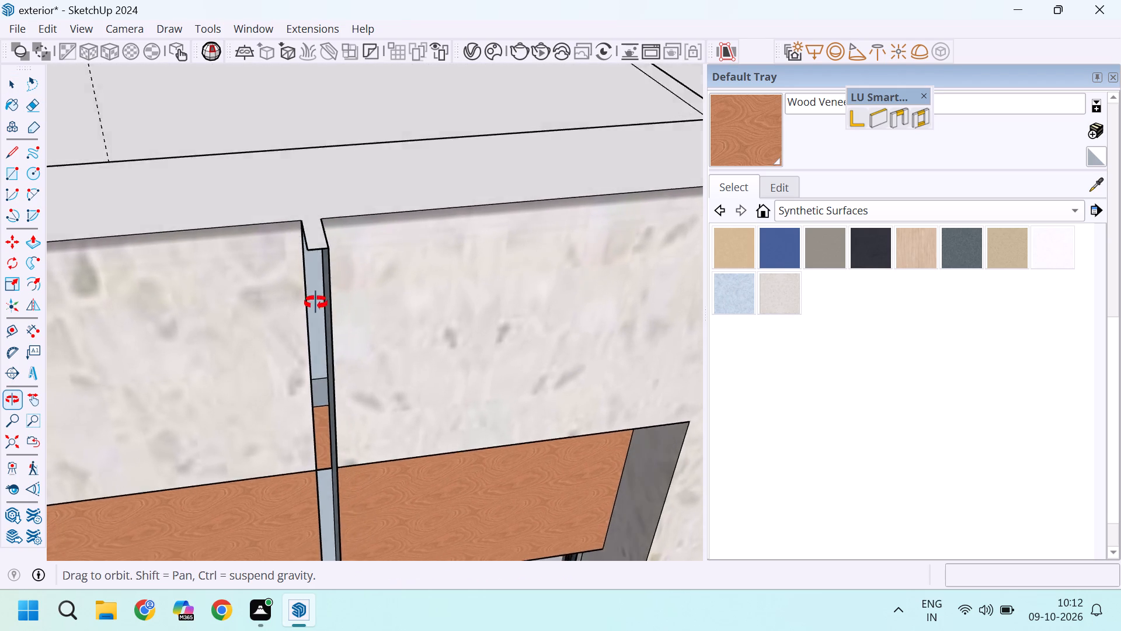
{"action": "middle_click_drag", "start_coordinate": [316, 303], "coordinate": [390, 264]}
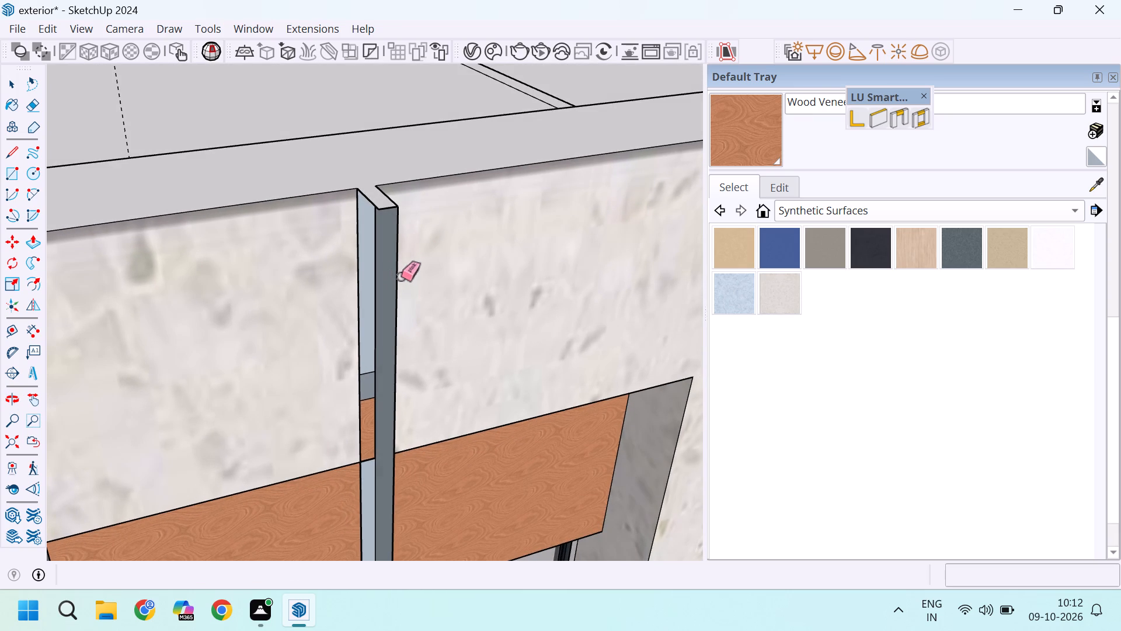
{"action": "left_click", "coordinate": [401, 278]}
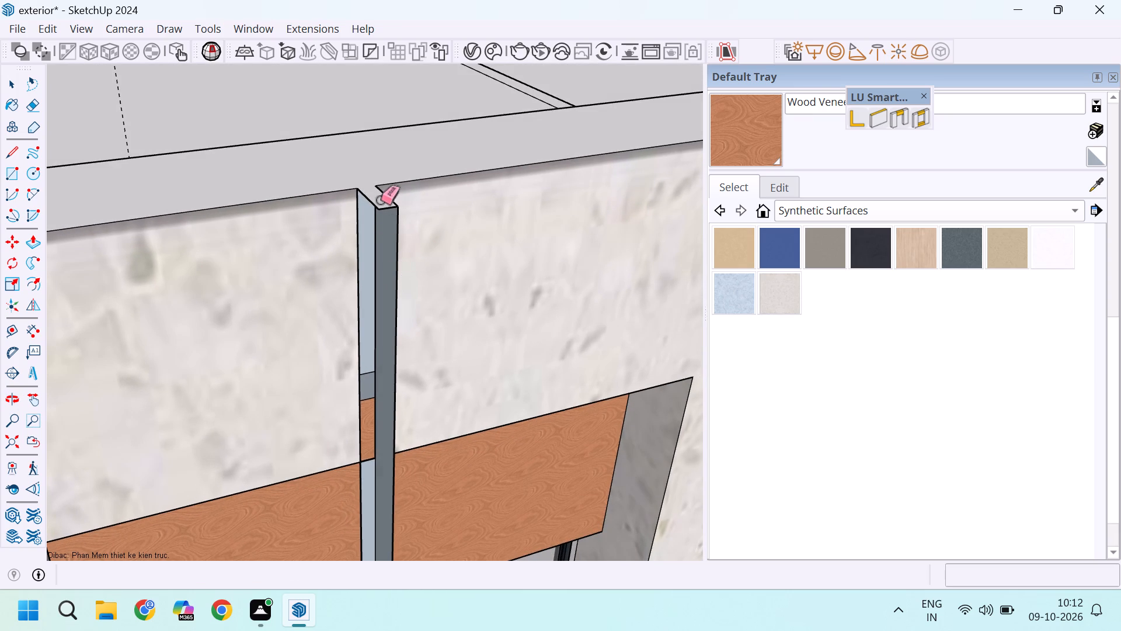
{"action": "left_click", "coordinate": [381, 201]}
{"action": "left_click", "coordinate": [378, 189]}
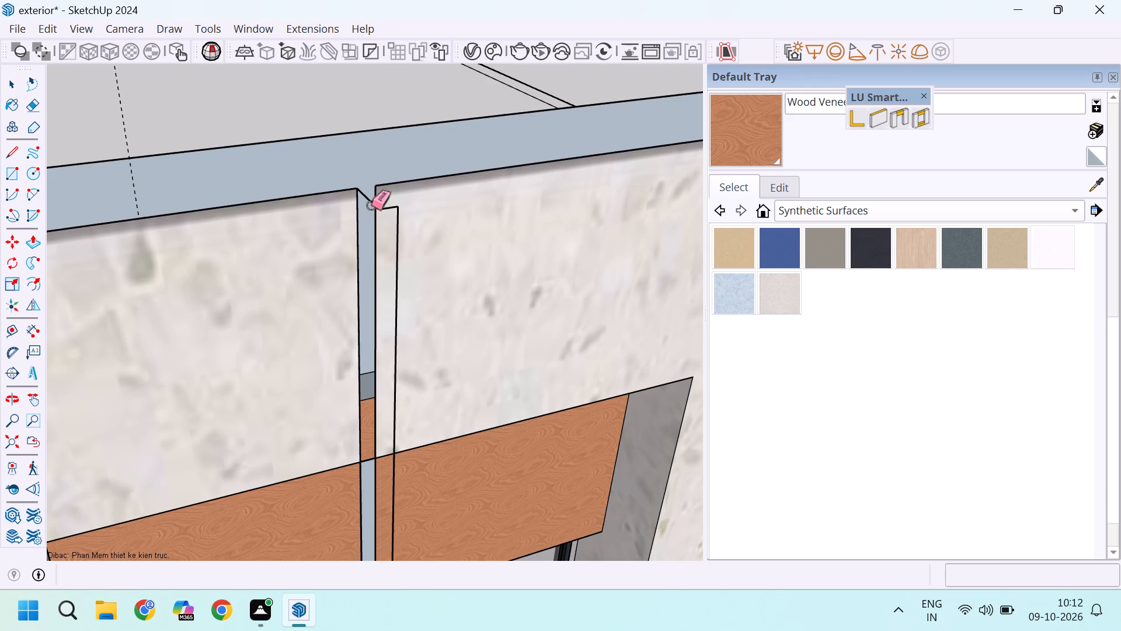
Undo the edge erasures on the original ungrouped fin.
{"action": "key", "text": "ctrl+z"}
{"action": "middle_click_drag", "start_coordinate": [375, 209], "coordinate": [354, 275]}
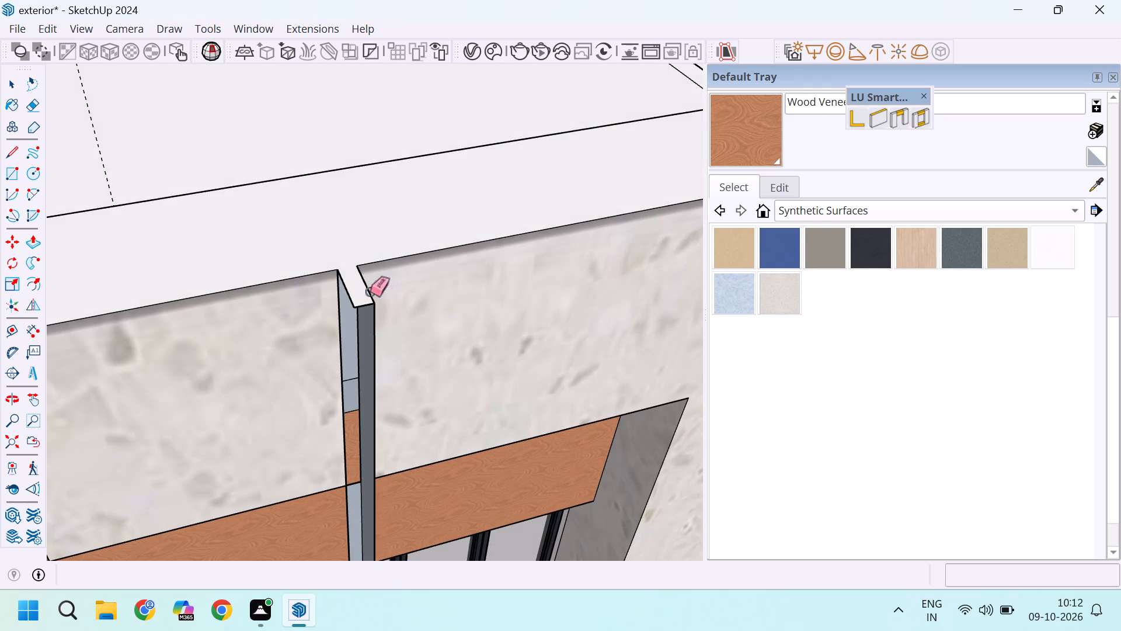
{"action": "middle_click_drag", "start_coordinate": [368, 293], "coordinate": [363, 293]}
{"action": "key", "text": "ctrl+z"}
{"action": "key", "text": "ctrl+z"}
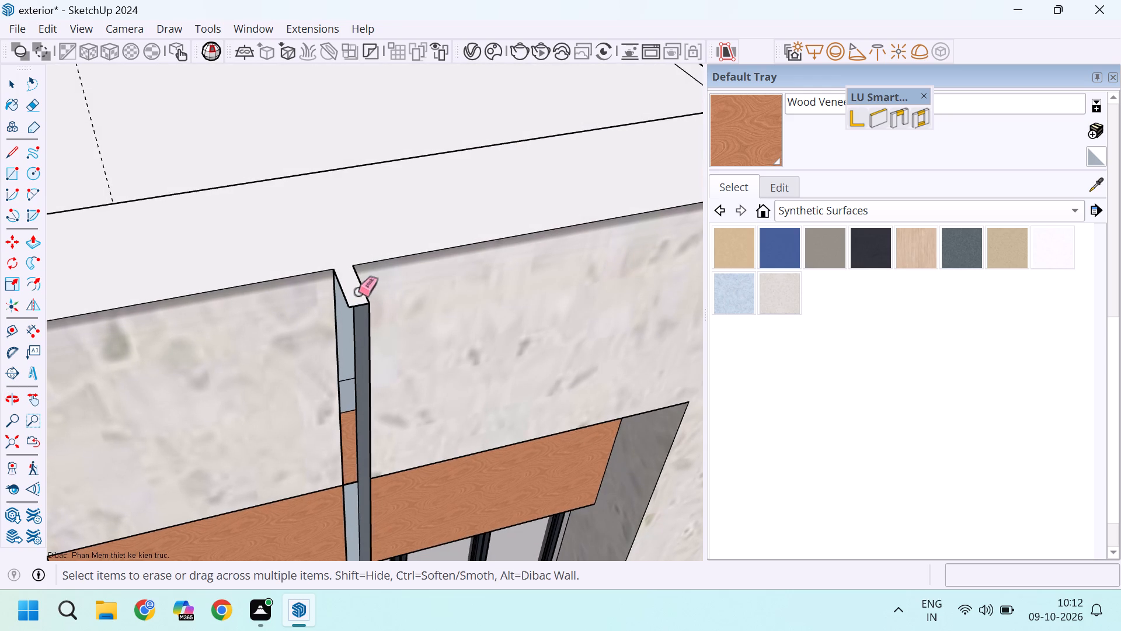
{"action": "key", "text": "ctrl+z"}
Push/Pull the original ungrouped fin's front face back 6" so it sits flush with the wall.
{"action": "key", "text": "space"}
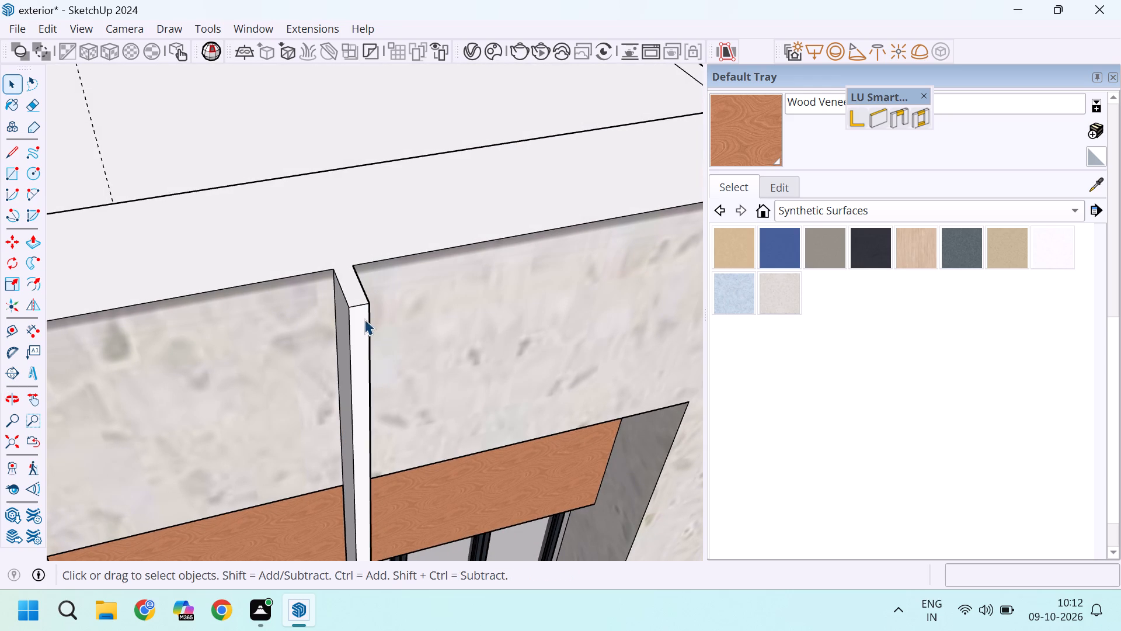
{"action": "key", "text": "p"}
{"action": "left_click", "coordinate": [361, 335]}
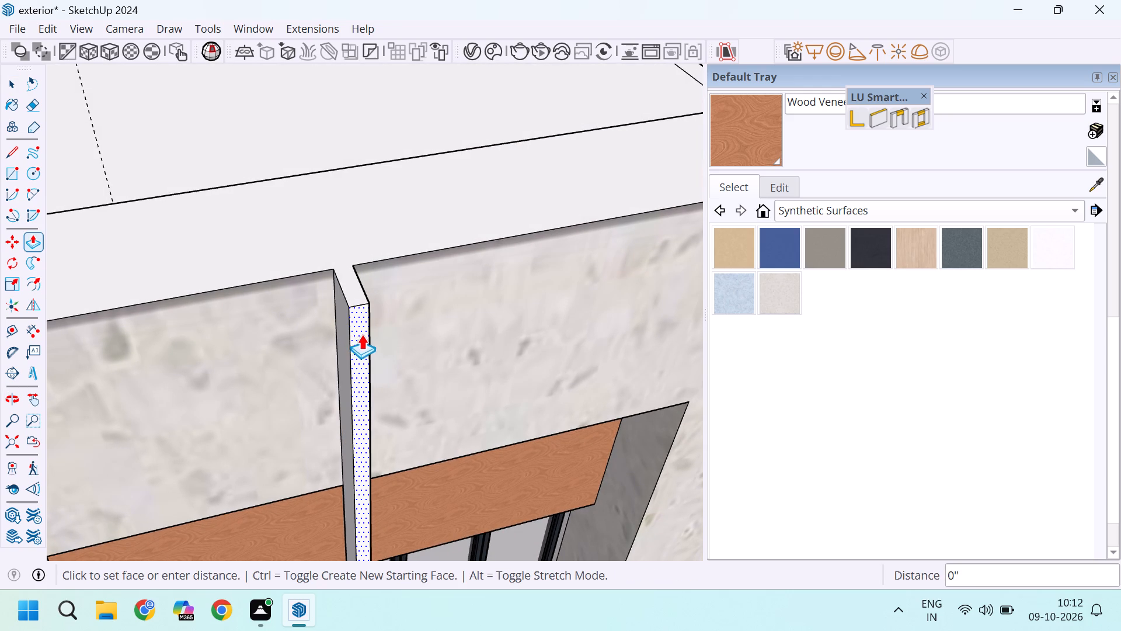
{"action": "left_click", "coordinate": [344, 280]}
{"action": "scroll", "coordinate": [344, 280], "scroll_direction": "down", "scroll_amount": 8}
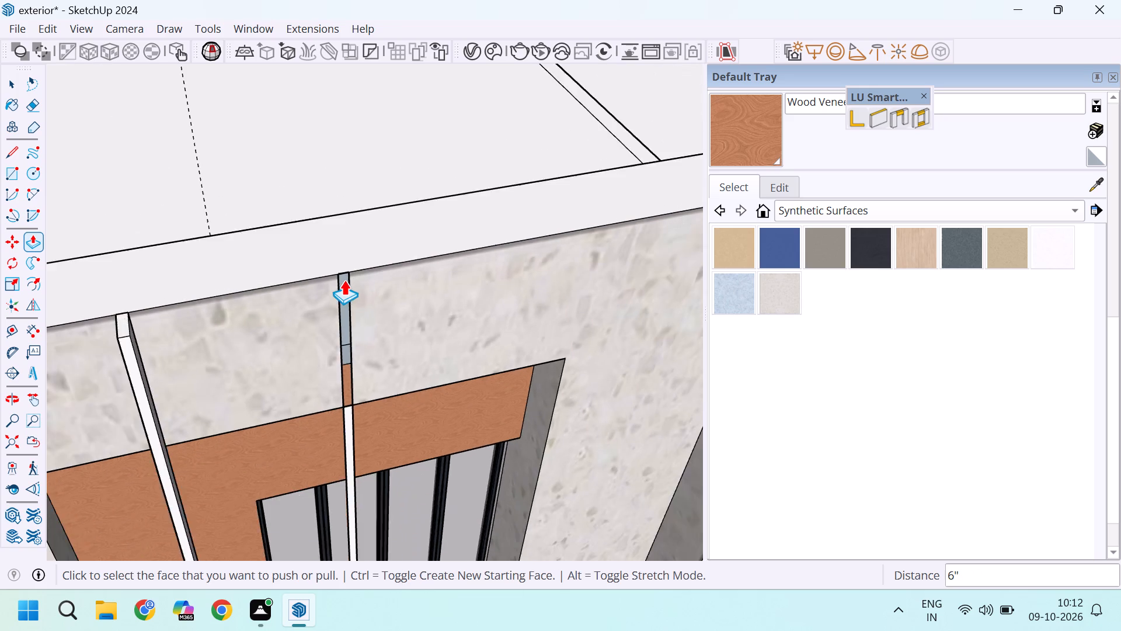
{"action": "scroll", "coordinate": [344, 280], "scroll_direction": "down", "scroll_amount": 1}
{"action": "key", "text": "space"}
Copy the grouped fin from its top wall corner to the flattened original fin's matching corner, about 3' 3" away.
{"action": "scroll", "coordinate": [184, 315], "scroll_direction": "up", "scroll_amount": 4}
{"action": "left_click", "coordinate": [184, 321]}
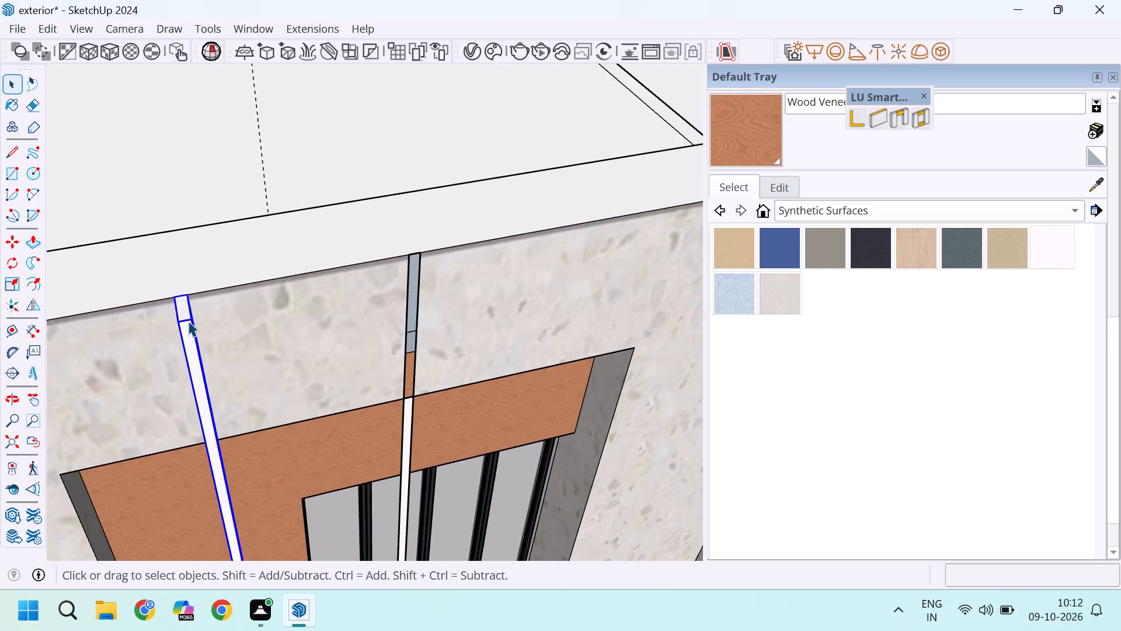
{"action": "scroll", "coordinate": [188, 321], "scroll_direction": "up", "scroll_amount": 3}
{"action": "key", "text": "m"}
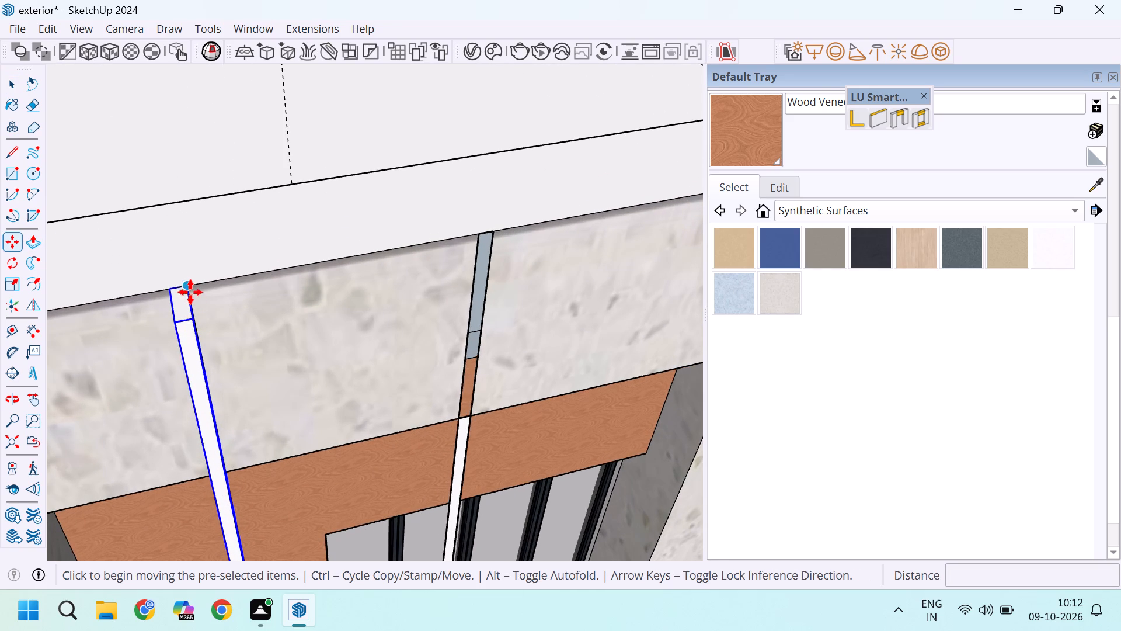
{"action": "left_click", "coordinate": [190, 287]}
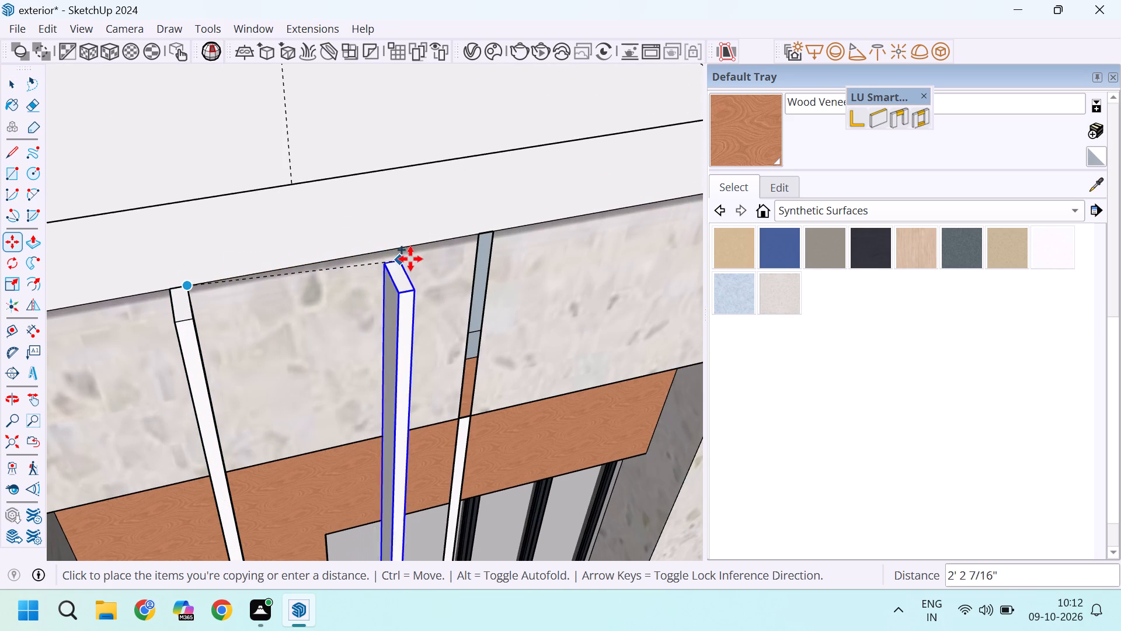
{"action": "left_click", "coordinate": [490, 230]}
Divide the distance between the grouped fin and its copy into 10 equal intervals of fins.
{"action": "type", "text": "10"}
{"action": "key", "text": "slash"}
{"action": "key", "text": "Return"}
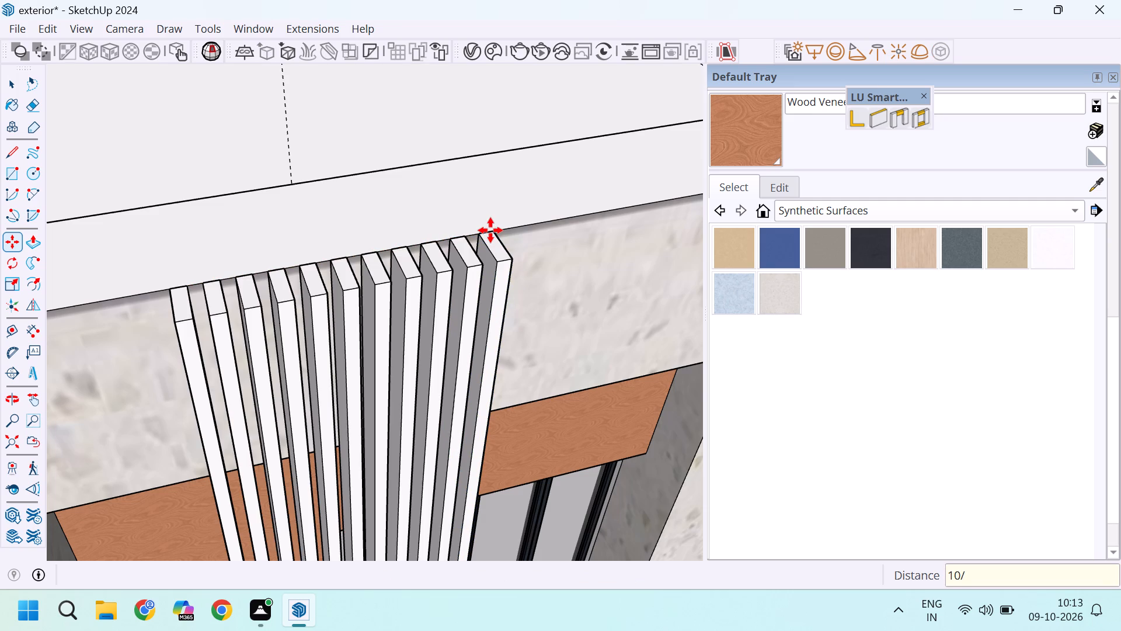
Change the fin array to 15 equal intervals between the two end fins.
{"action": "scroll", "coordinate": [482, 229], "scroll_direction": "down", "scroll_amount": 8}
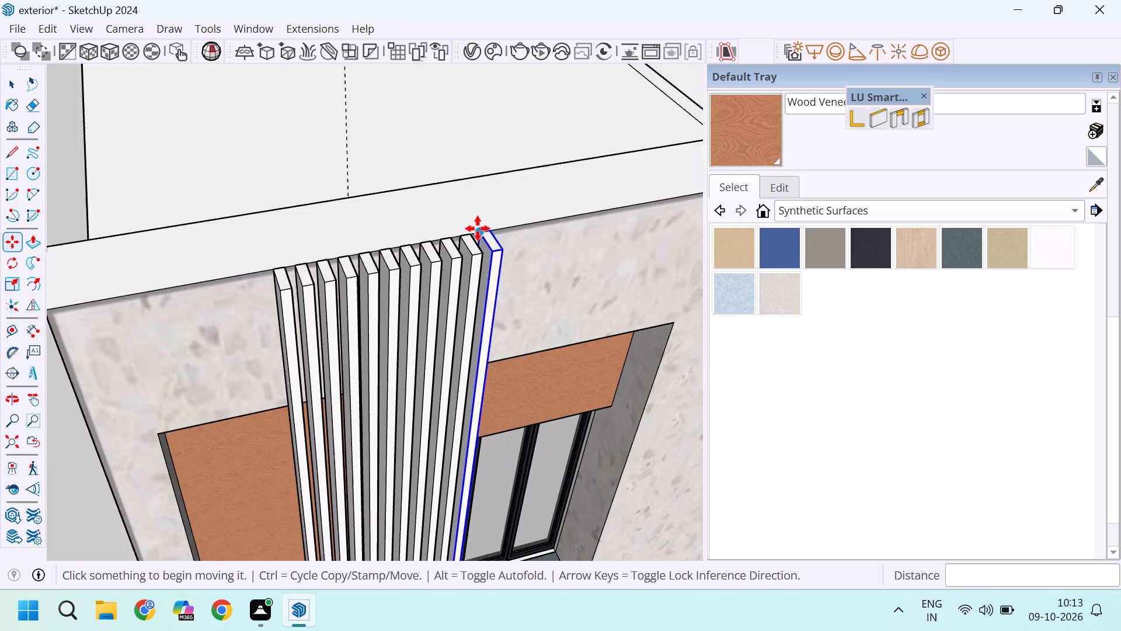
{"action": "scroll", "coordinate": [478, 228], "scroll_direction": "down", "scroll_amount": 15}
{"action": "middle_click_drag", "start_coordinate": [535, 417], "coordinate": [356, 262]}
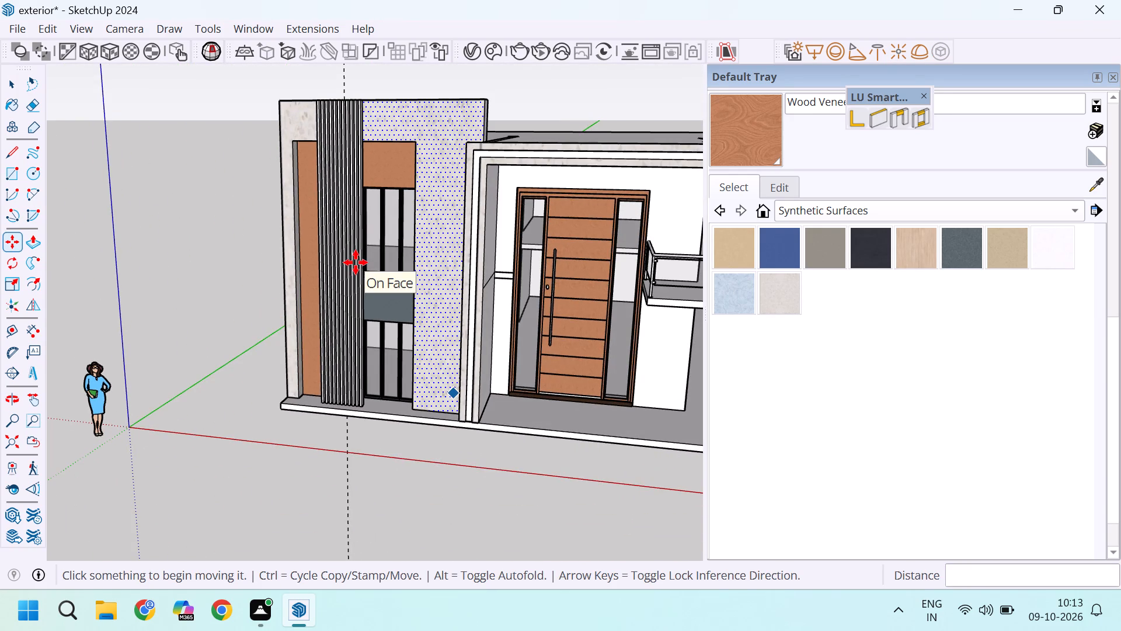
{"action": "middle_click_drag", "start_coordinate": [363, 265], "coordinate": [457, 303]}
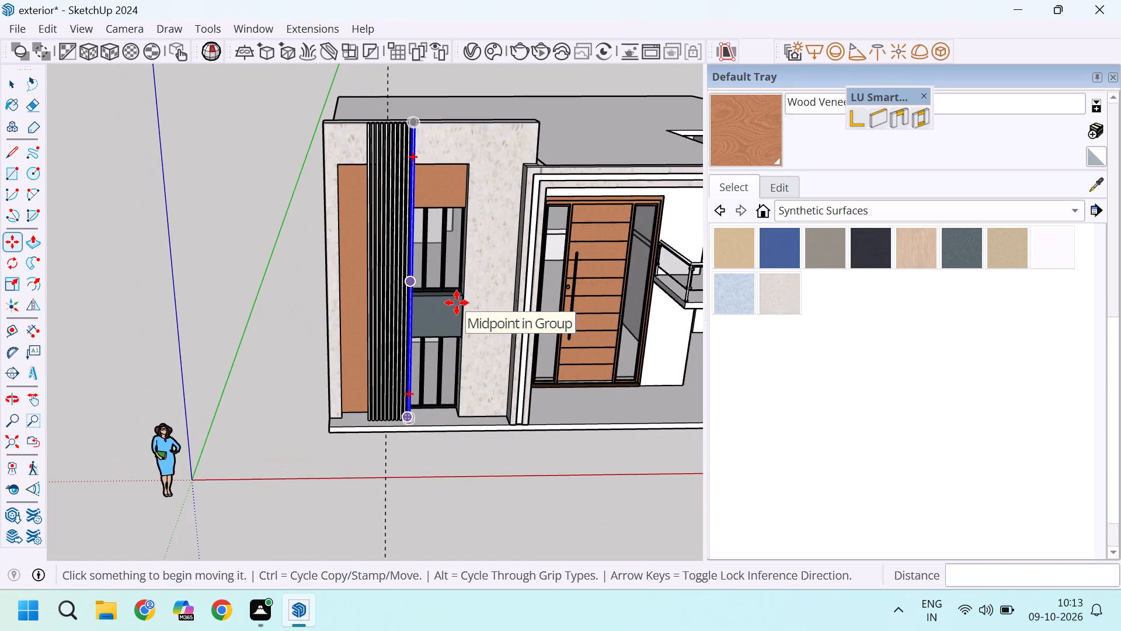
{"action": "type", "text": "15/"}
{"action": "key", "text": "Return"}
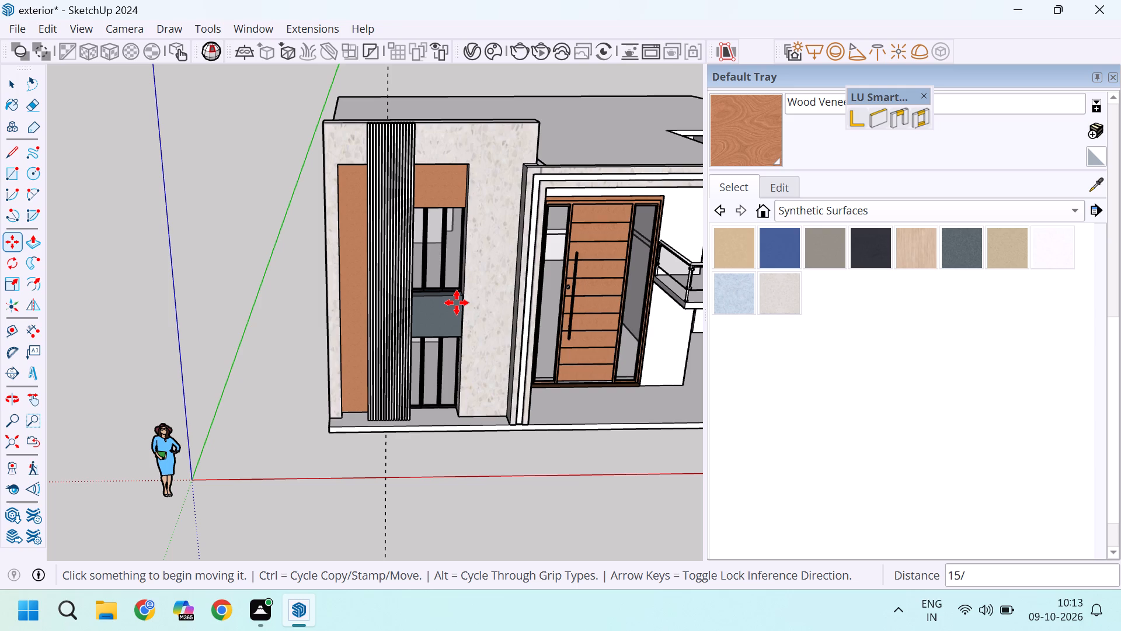
Set the fin array to 12 equal intervals between the two end fins and clear the selection.
{"action": "scroll", "coordinate": [388, 269], "scroll_direction": "up", "scroll_amount": 6}
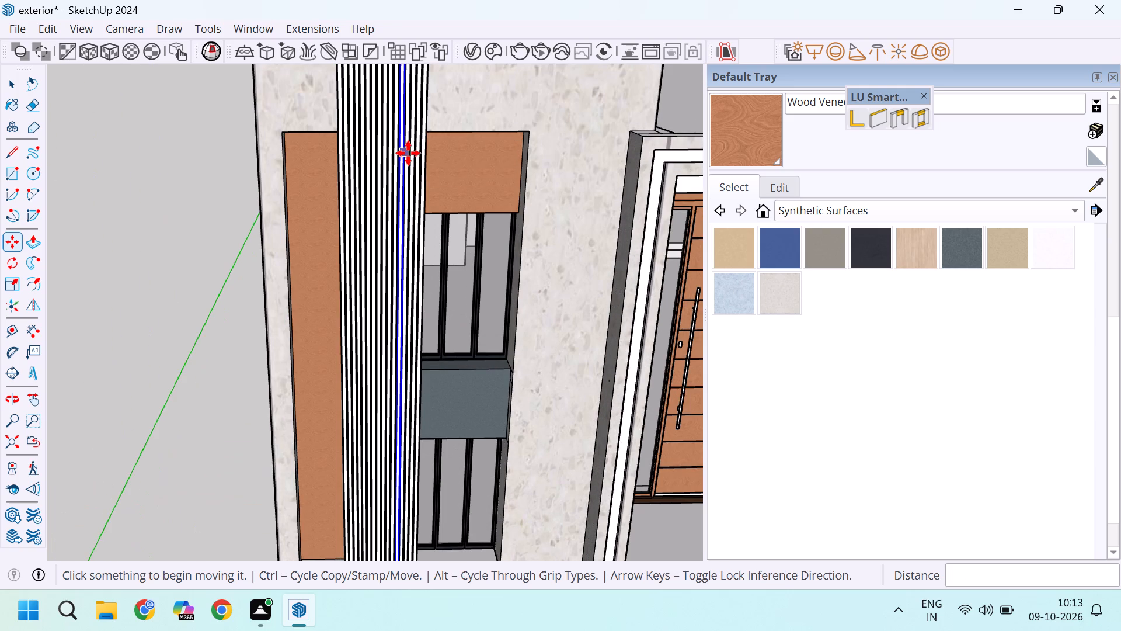
{"action": "type", "text": "12/"}
{"action": "key", "text": "Return"}
{"action": "scroll", "coordinate": [408, 153], "scroll_direction": "down", "scroll_amount": 2}
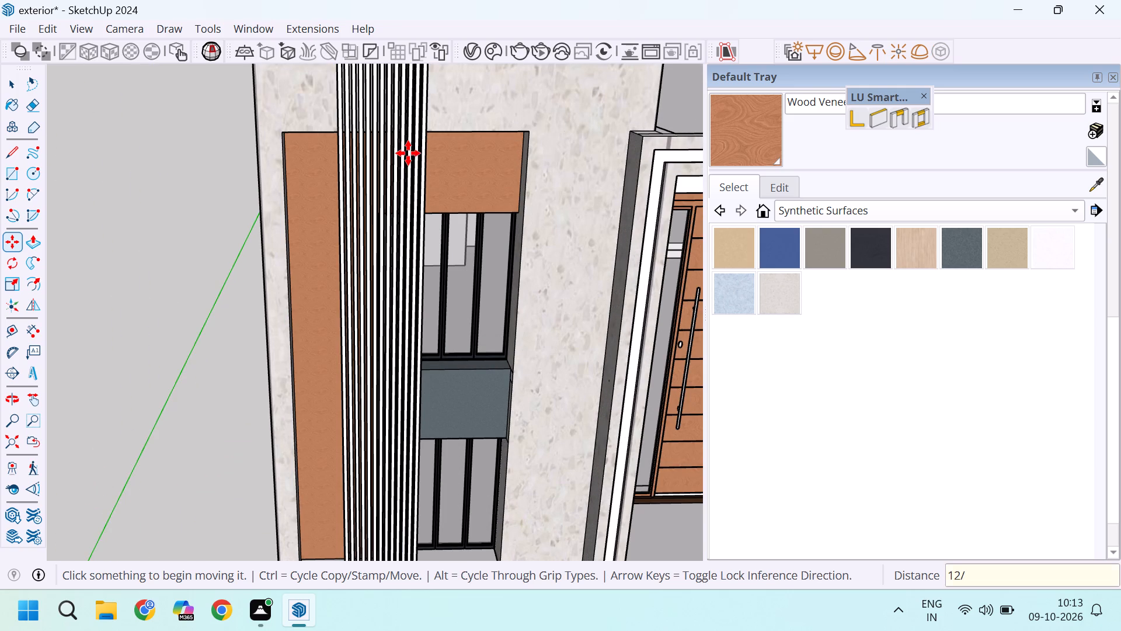
{"action": "scroll", "coordinate": [408, 153], "scroll_direction": "down", "scroll_amount": 4}
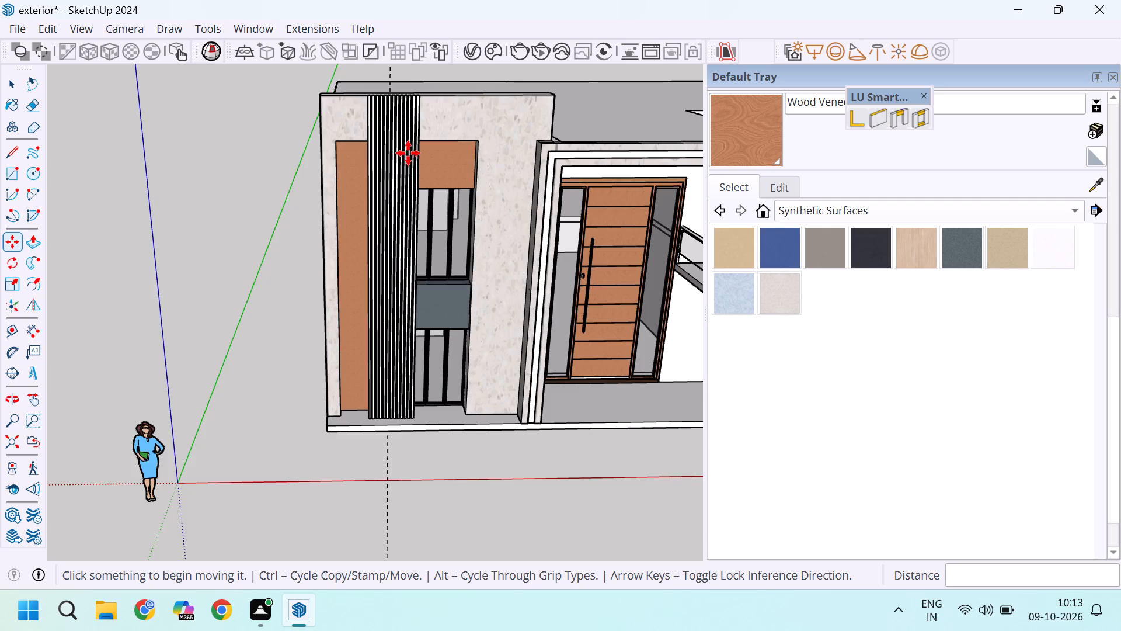
{"action": "scroll", "coordinate": [408, 153], "scroll_direction": "up", "scroll_amount": 4}
{"action": "key", "text": "space"}
{"action": "scroll", "coordinate": [408, 153], "scroll_direction": "down", "scroll_amount": 5}
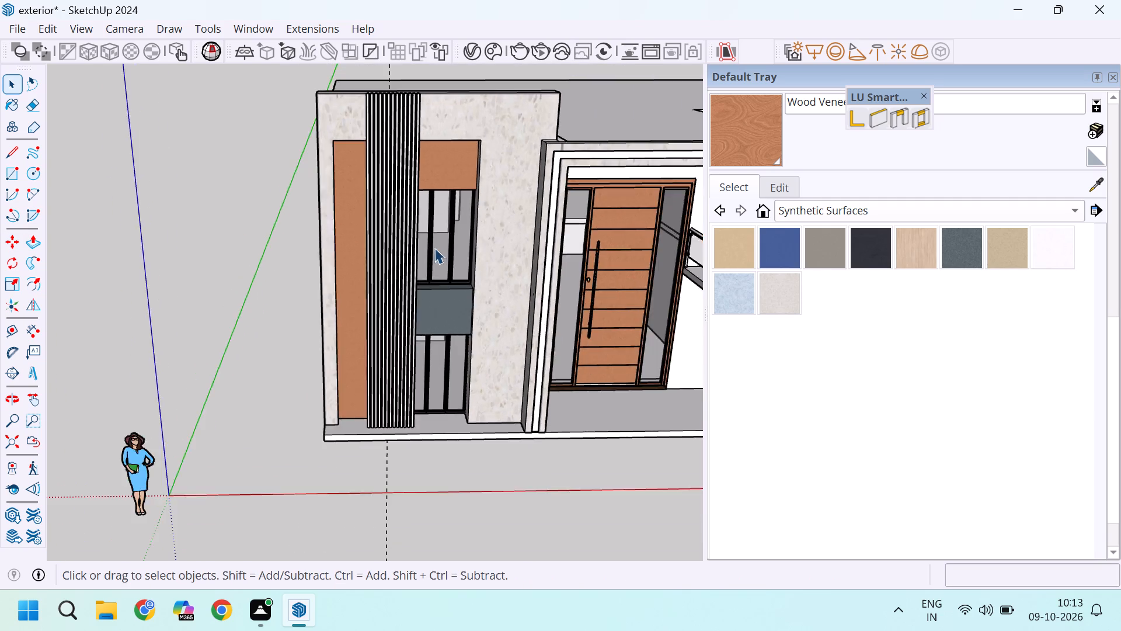
{"action": "scroll", "coordinate": [434, 248], "scroll_direction": "down", "scroll_amount": 4}
{"action": "left_click", "coordinate": [288, 197]}
Examine the Tile, Synthetic Surfaces, Wood, Patterns, and Brick, Cladding and Siding material collections for a suitable fin finish.
{"action": "middle_click_drag", "start_coordinate": [484, 247], "coordinate": [431, 285]}
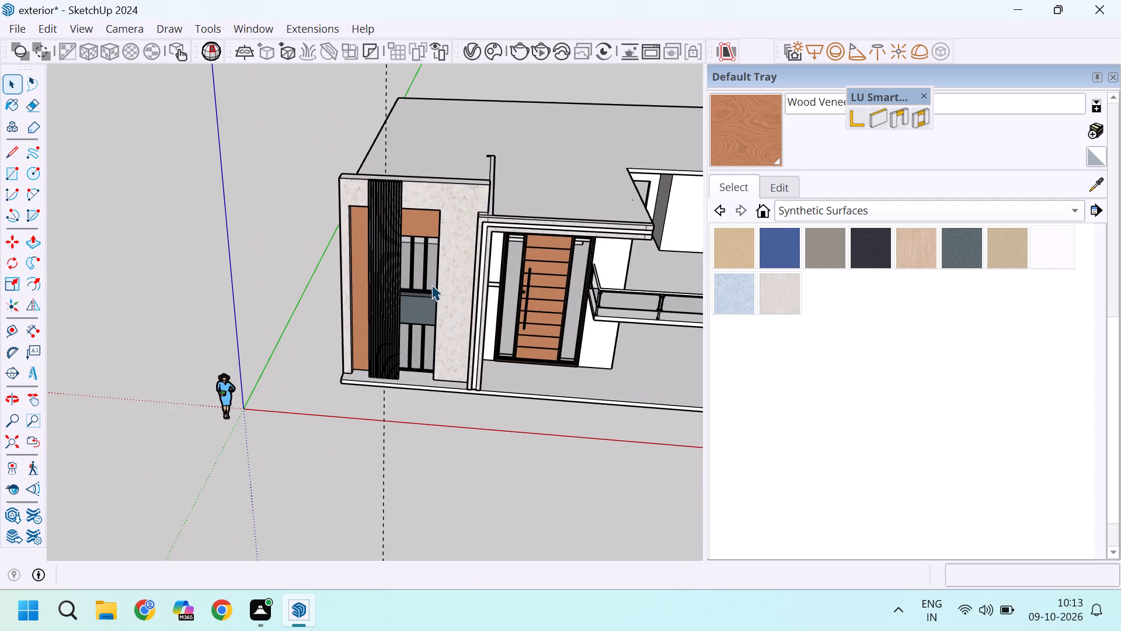
{"action": "scroll", "coordinate": [391, 182], "scroll_direction": "up", "scroll_amount": 9}
{"action": "middle_click_drag", "start_coordinate": [418, 220], "coordinate": [361, 285]}
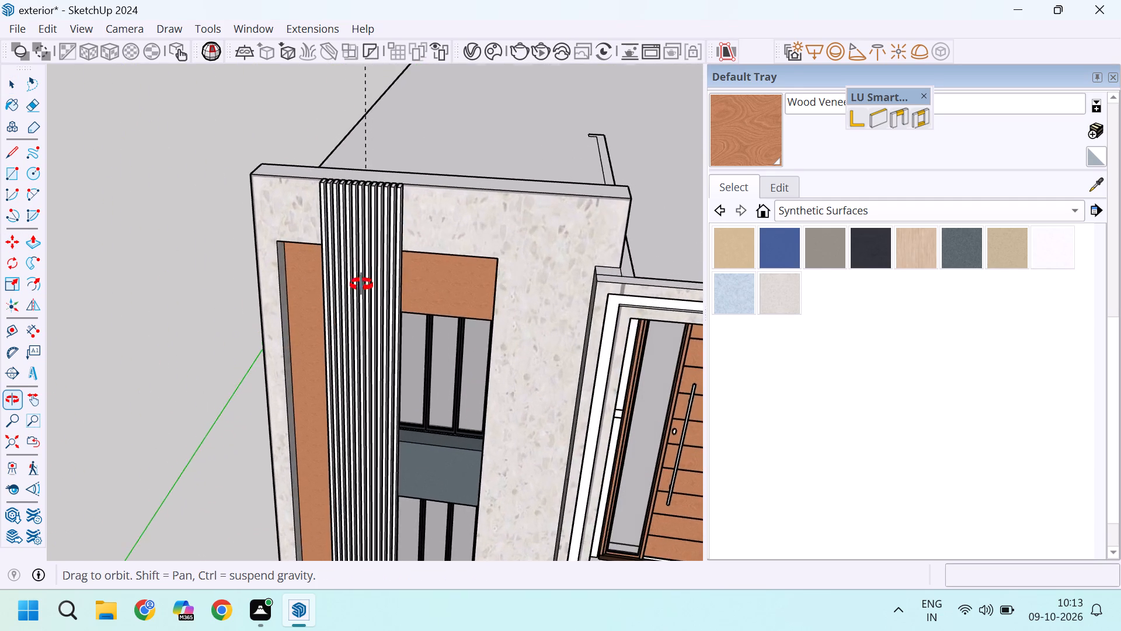
{"action": "middle_click_drag", "start_coordinate": [361, 285], "coordinate": [375, 261]}
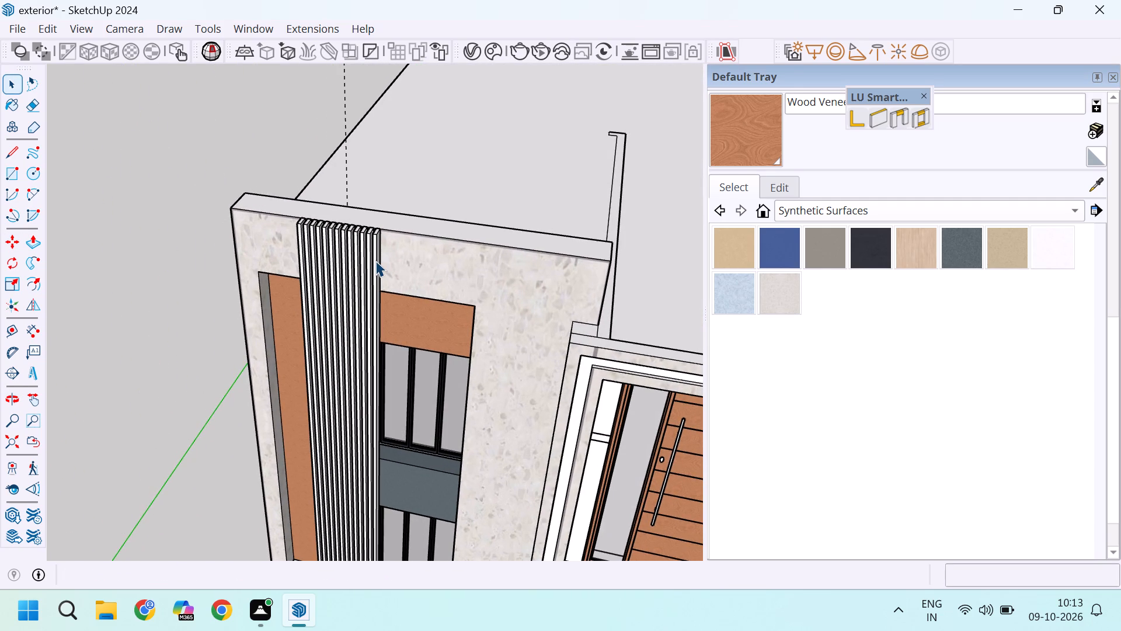
{"action": "left_click", "coordinate": [917, 210]}
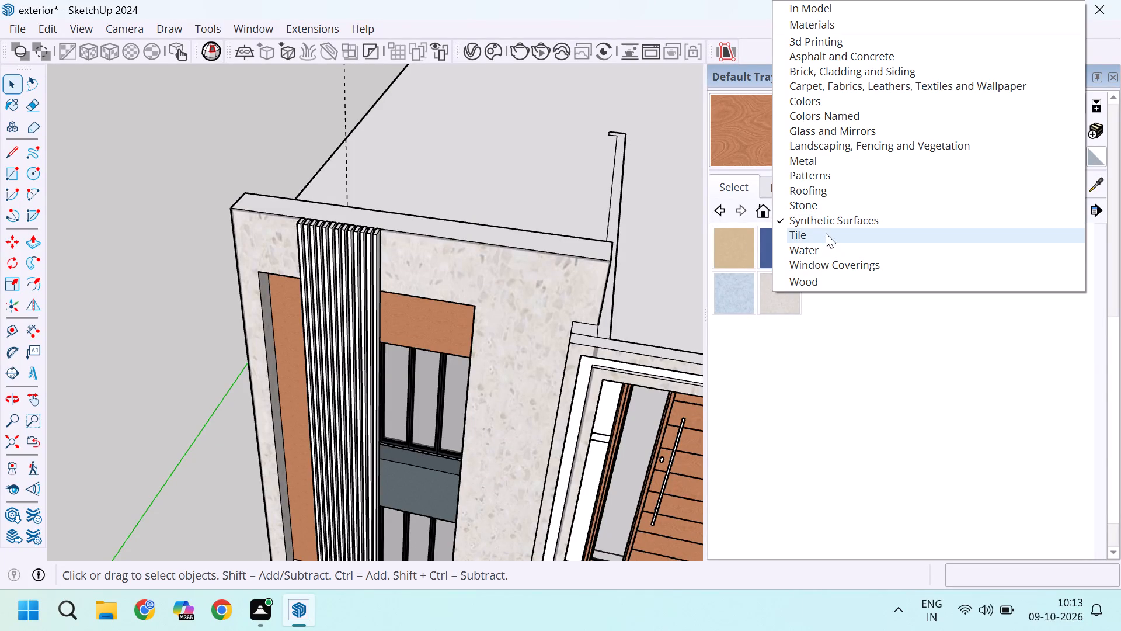
{"action": "left_click", "coordinate": [826, 233]}
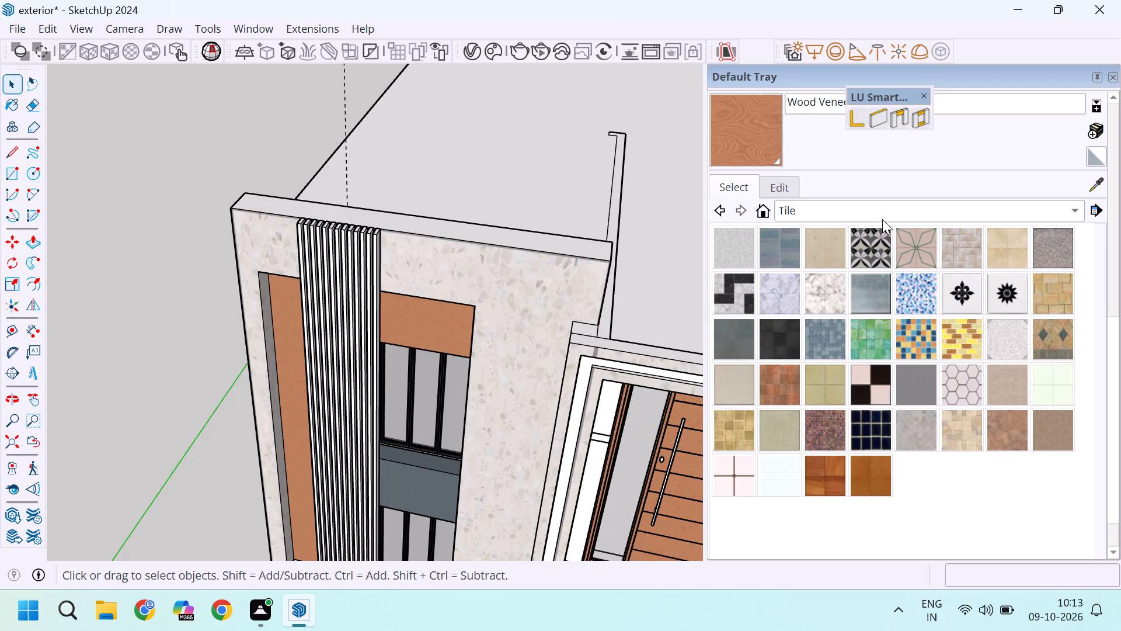
{"action": "left_click", "coordinate": [880, 213]}
{"action": "left_click", "coordinate": [851, 217]}
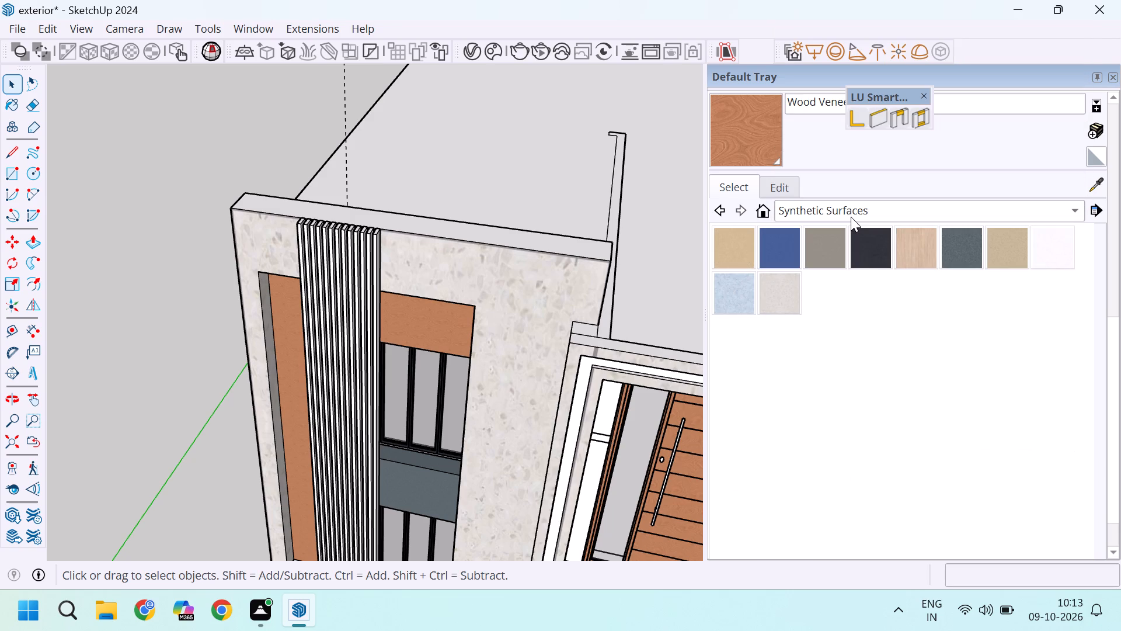
{"action": "left_click", "coordinate": [851, 217]}
{"action": "left_click", "coordinate": [829, 275]}
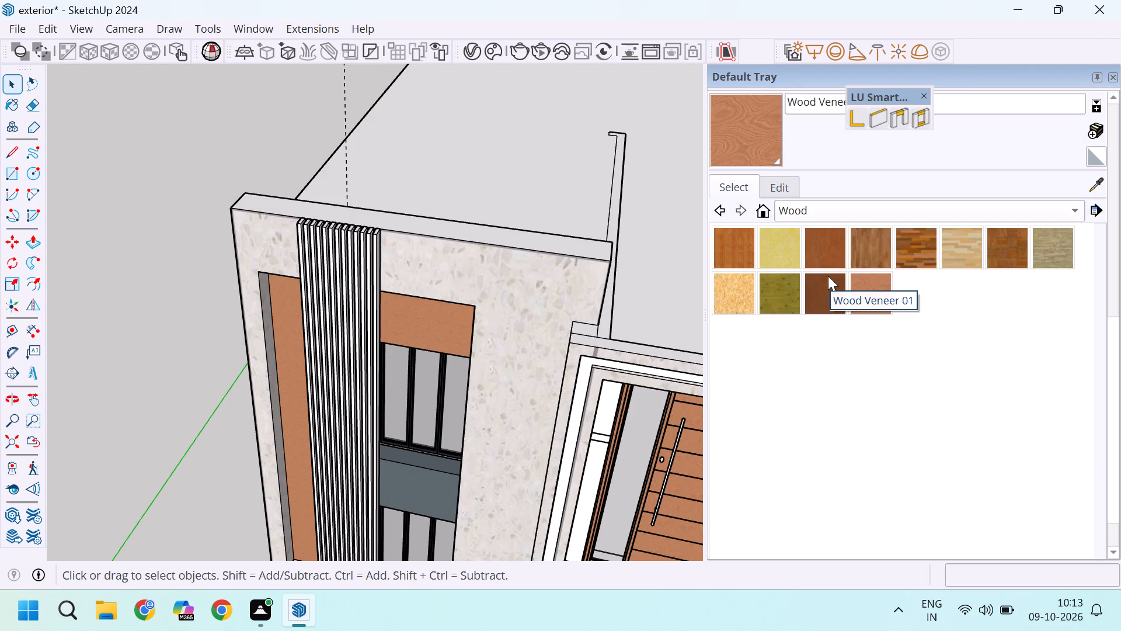
{"action": "left_click", "coordinate": [875, 210]}
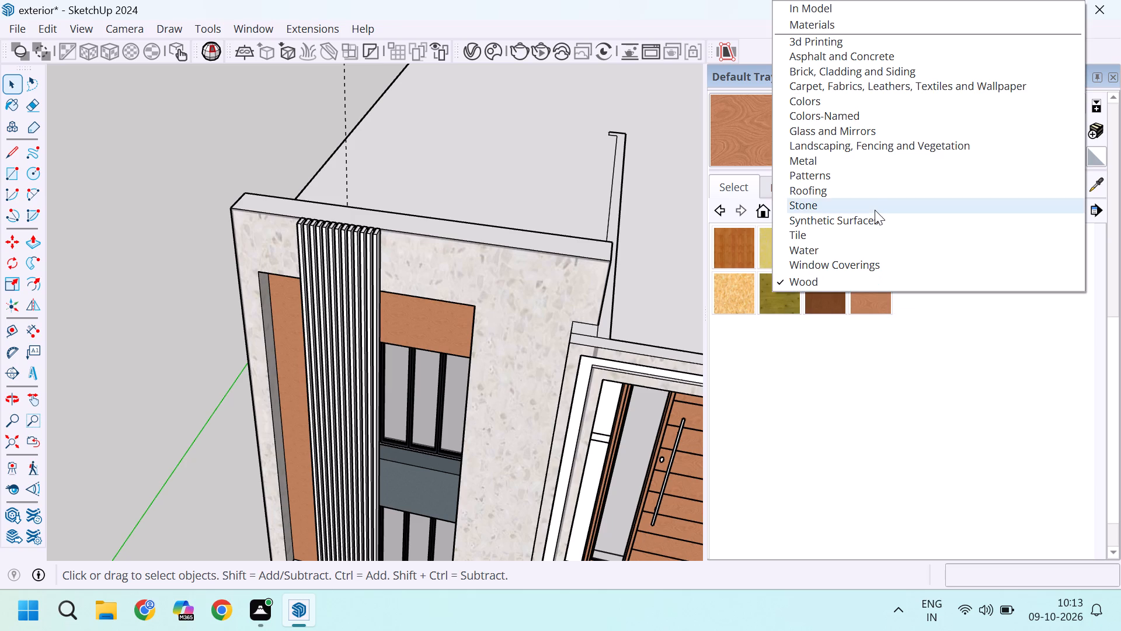
{"action": "left_click", "coordinate": [848, 175]}
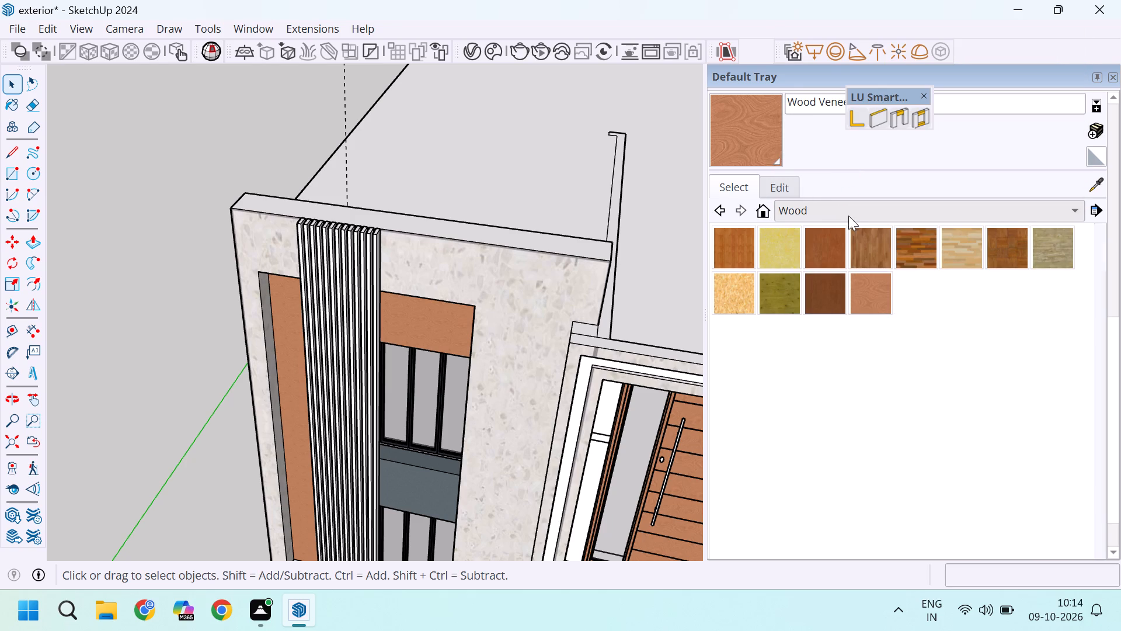
{"action": "left_click", "coordinate": [851, 212]}
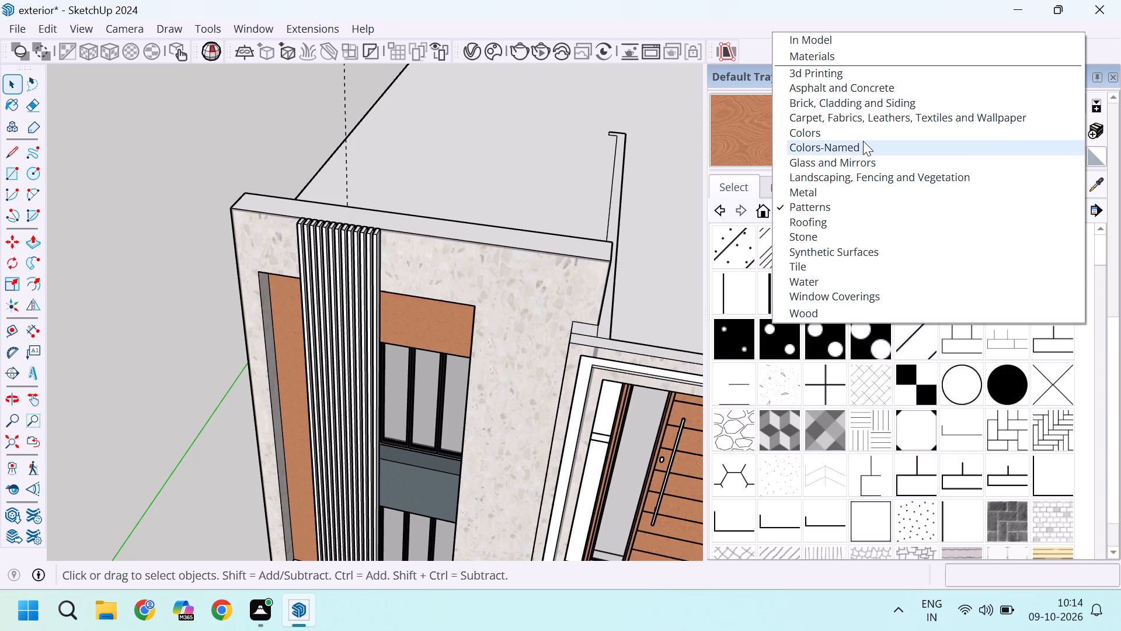
{"action": "left_click", "coordinate": [865, 100]}
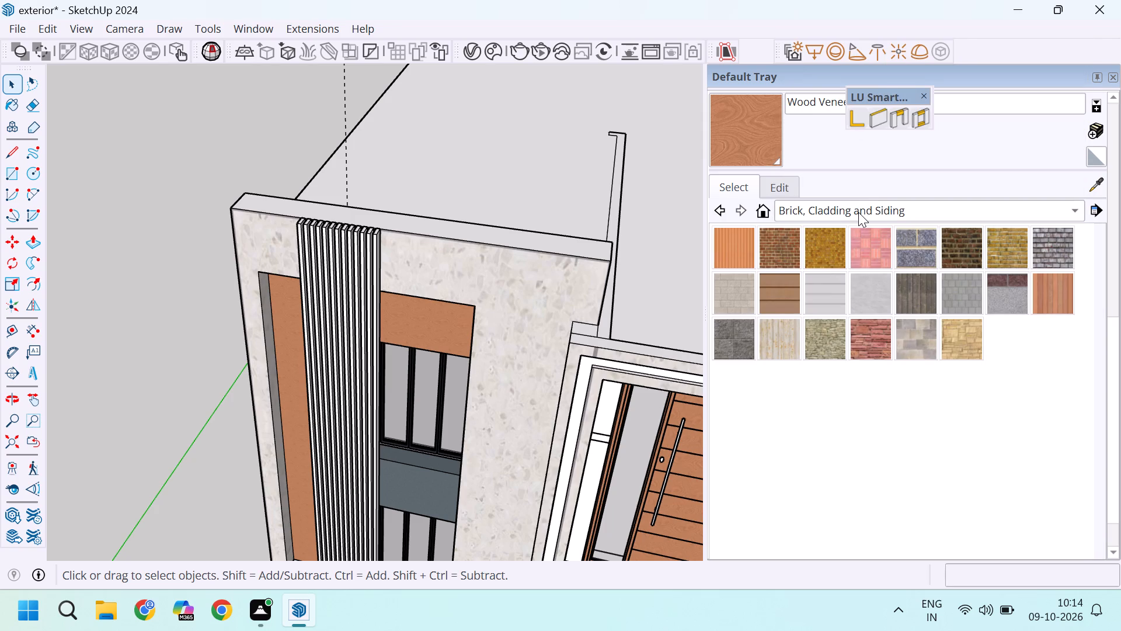
Examine the 3d Printing, Landscaping, Fencing and Vegetation, Metal, Patterns and Synthetic Surfaces material collections for a fin finish.
{"action": "left_click", "coordinate": [858, 212]}
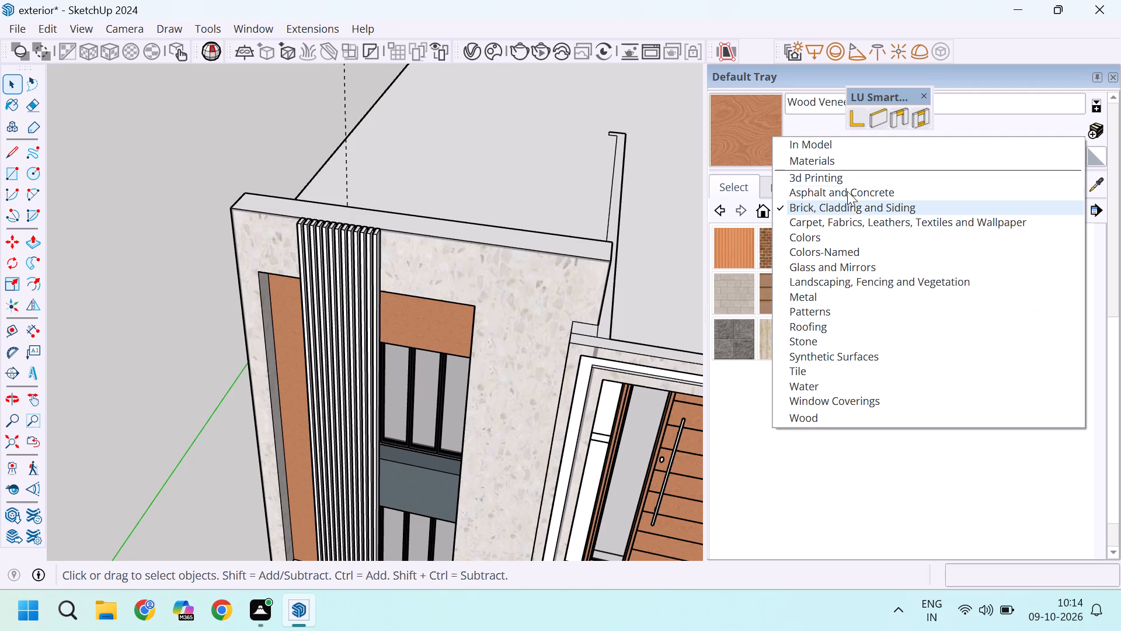
{"action": "left_click", "coordinate": [843, 171]}
{"action": "left_click", "coordinate": [850, 206]}
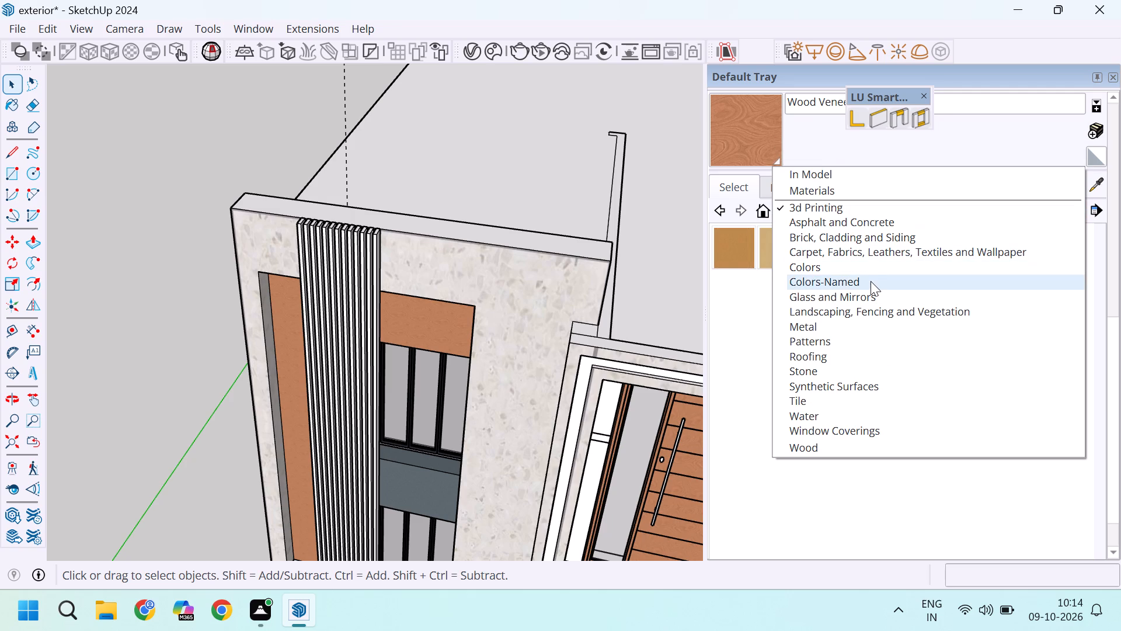
{"action": "left_click", "coordinate": [859, 308]}
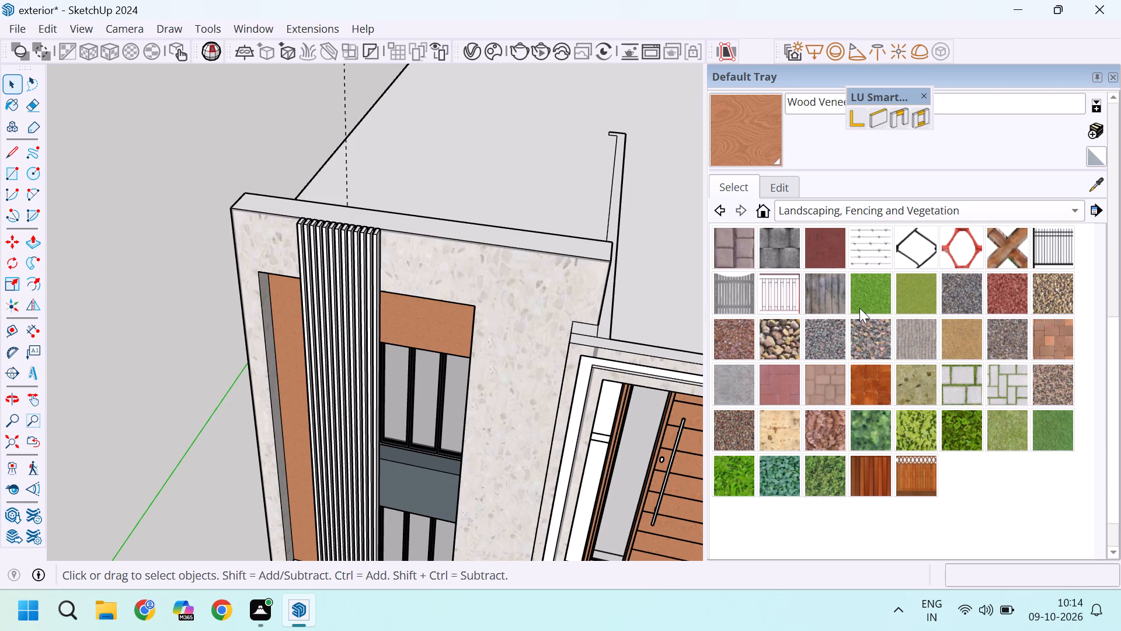
{"action": "left_click", "coordinate": [894, 211]}
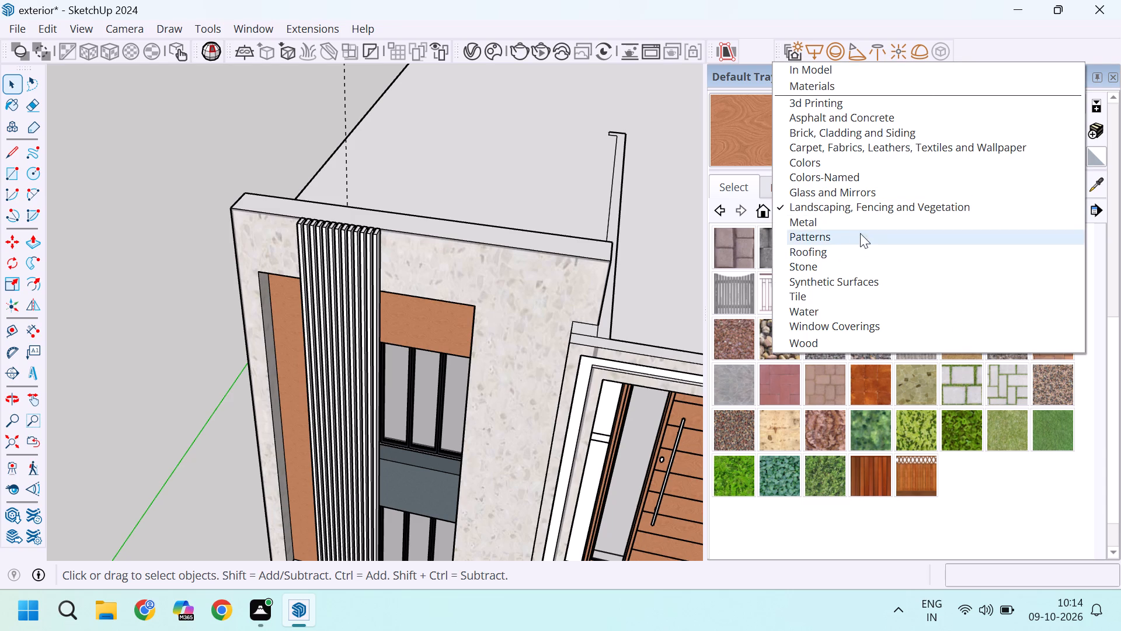
{"action": "left_click", "coordinate": [855, 224]}
{"action": "left_click", "coordinate": [869, 208]}
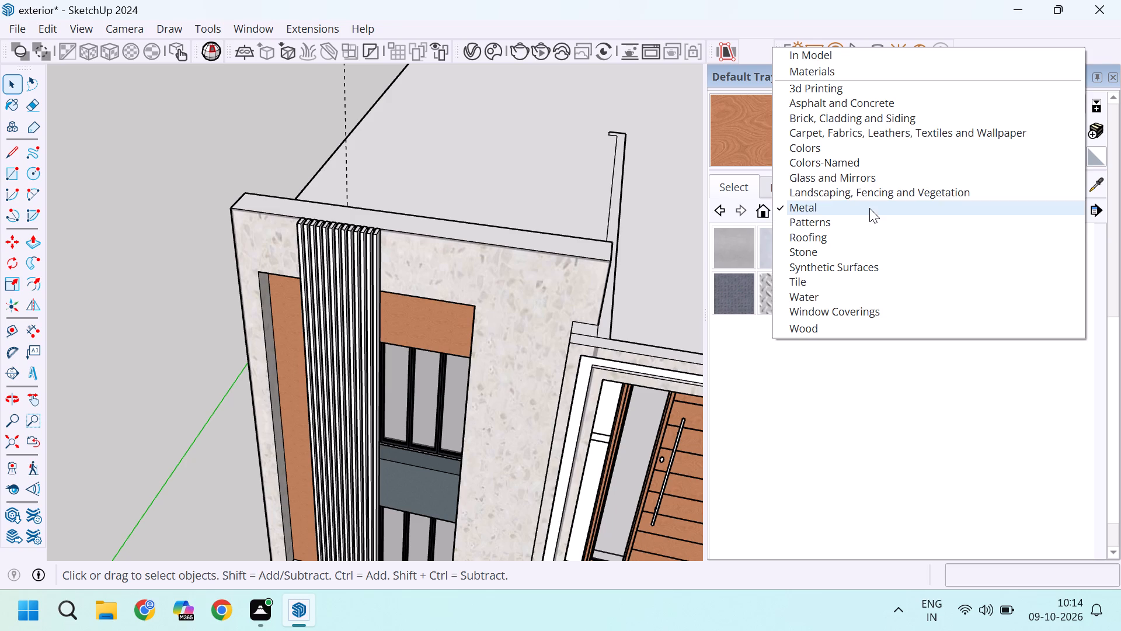
{"action": "left_click", "coordinate": [844, 229]}
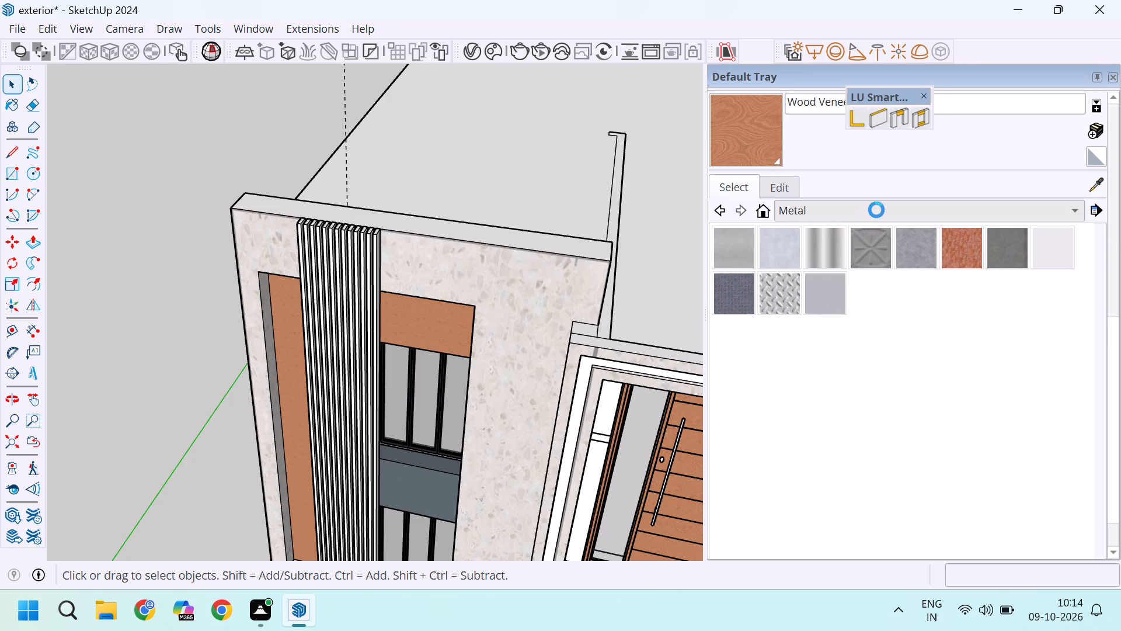
{"action": "left_click", "coordinate": [876, 210]}
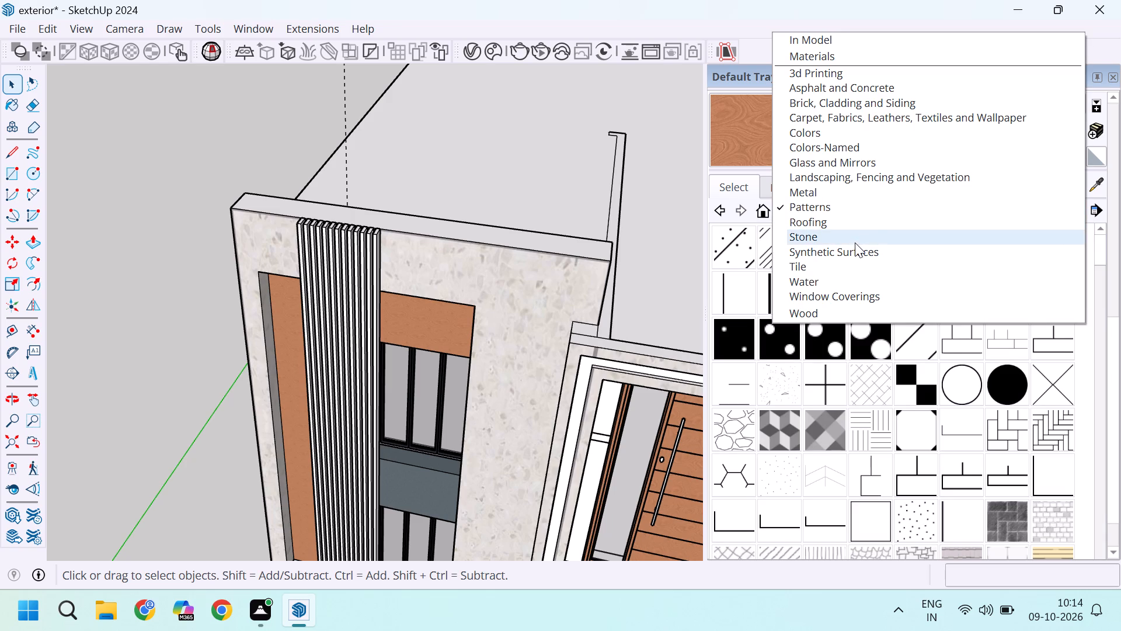
{"action": "left_click", "coordinate": [859, 249]}
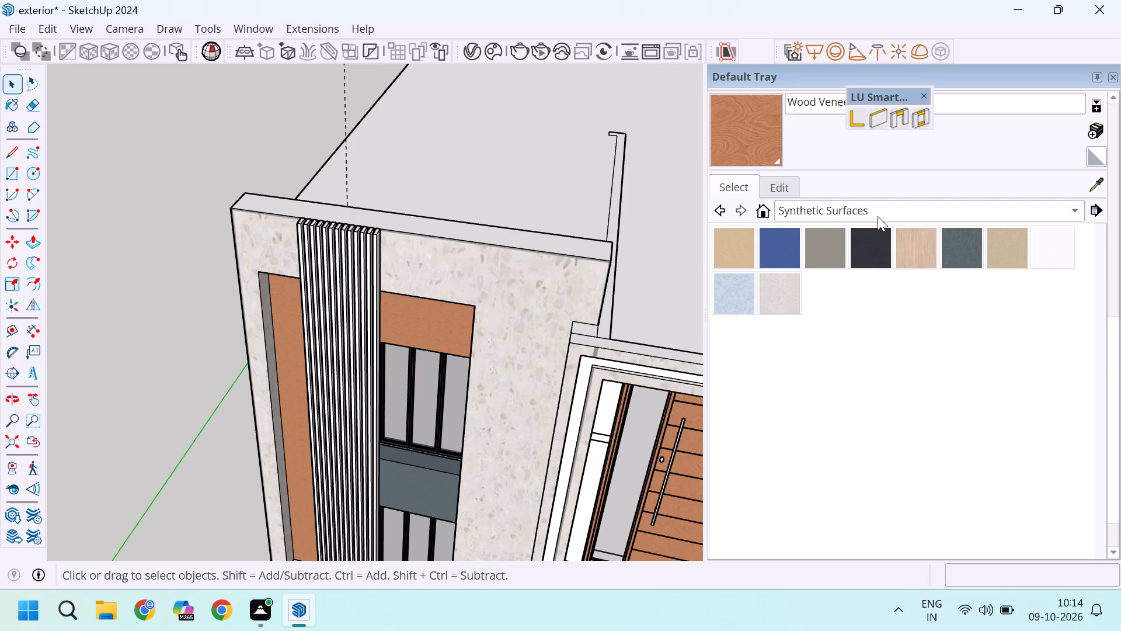
Enable the Architextures extension's tools and open its texture library.
{"action": "right_click", "coordinate": [480, 133]}
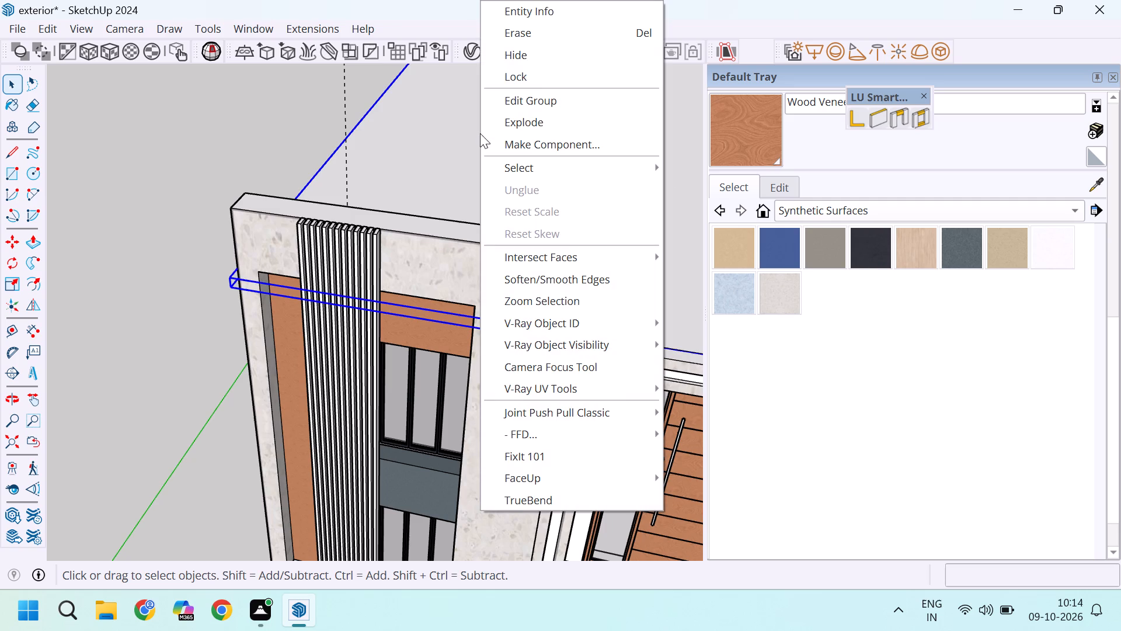
{"action": "right_click", "coordinate": [1045, 55]}
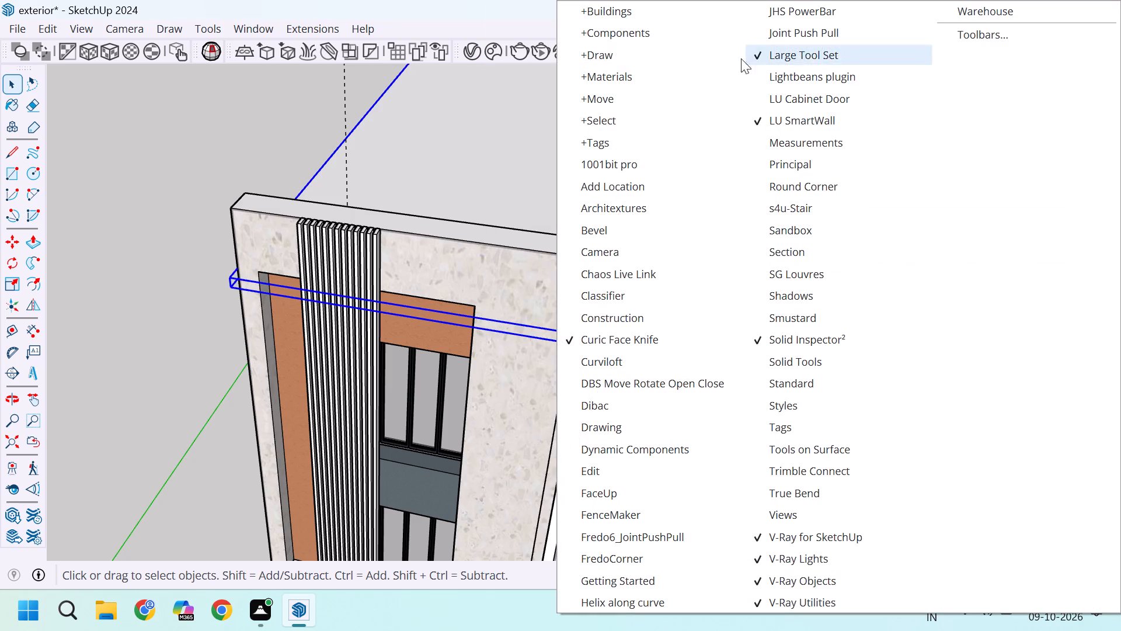
{"action": "left_click", "coordinate": [620, 217]}
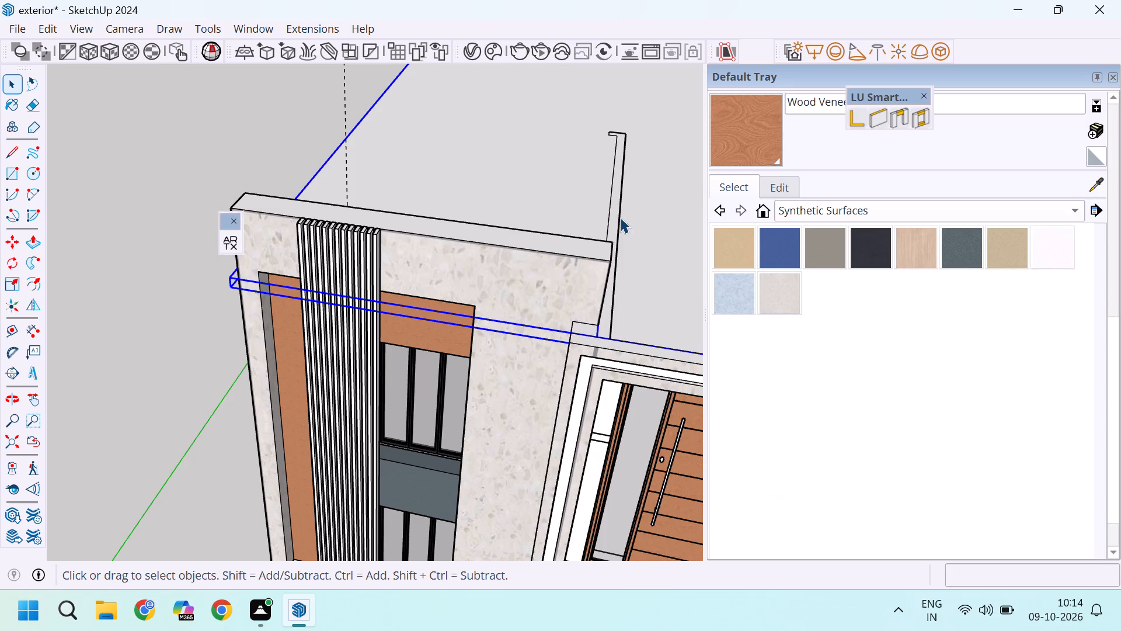
{"action": "left_click", "coordinate": [230, 245]}
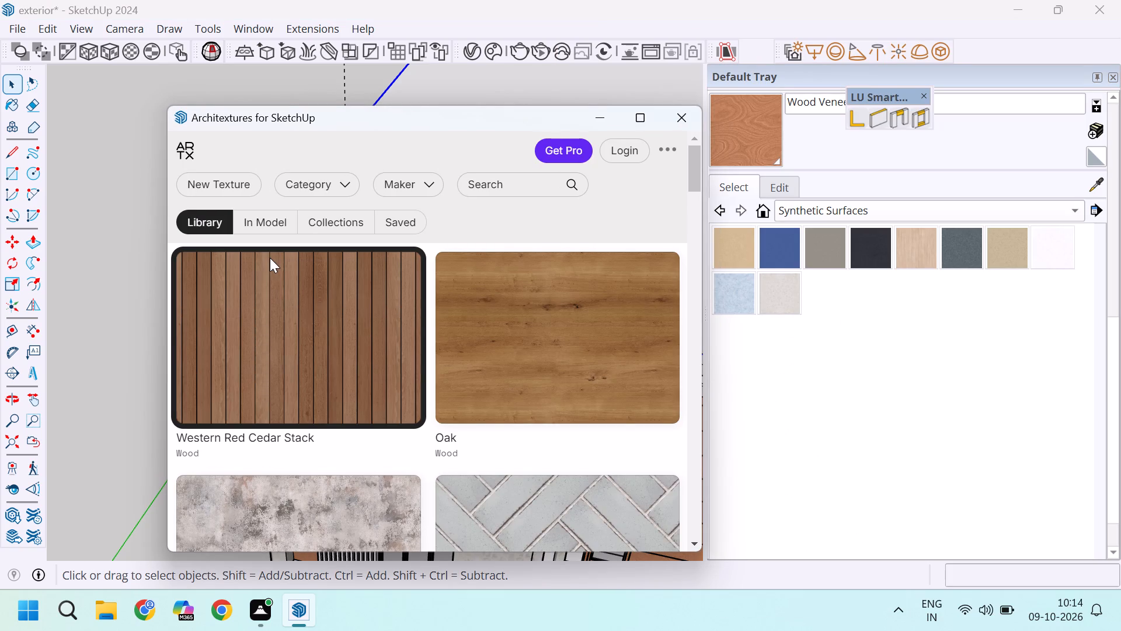
Look through the initial set of textures in the Architextures library for a fin material.
{"action": "scroll", "coordinate": [371, 285], "scroll_direction": "down", "scroll_amount": 1}
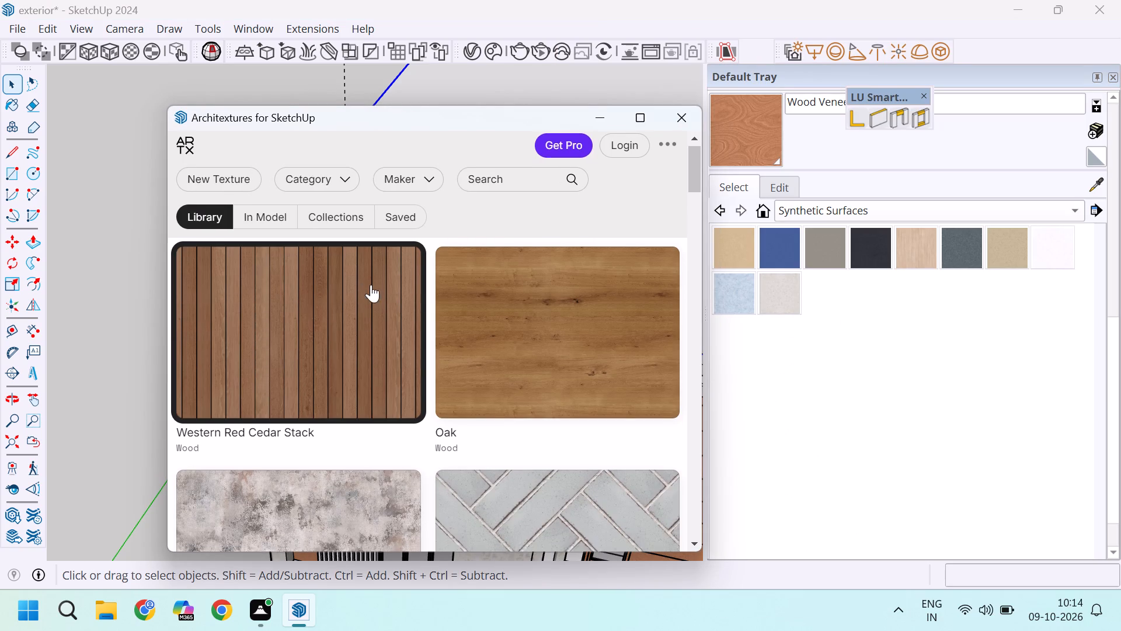
{"action": "scroll", "coordinate": [371, 285], "scroll_direction": "down", "scroll_amount": 12}
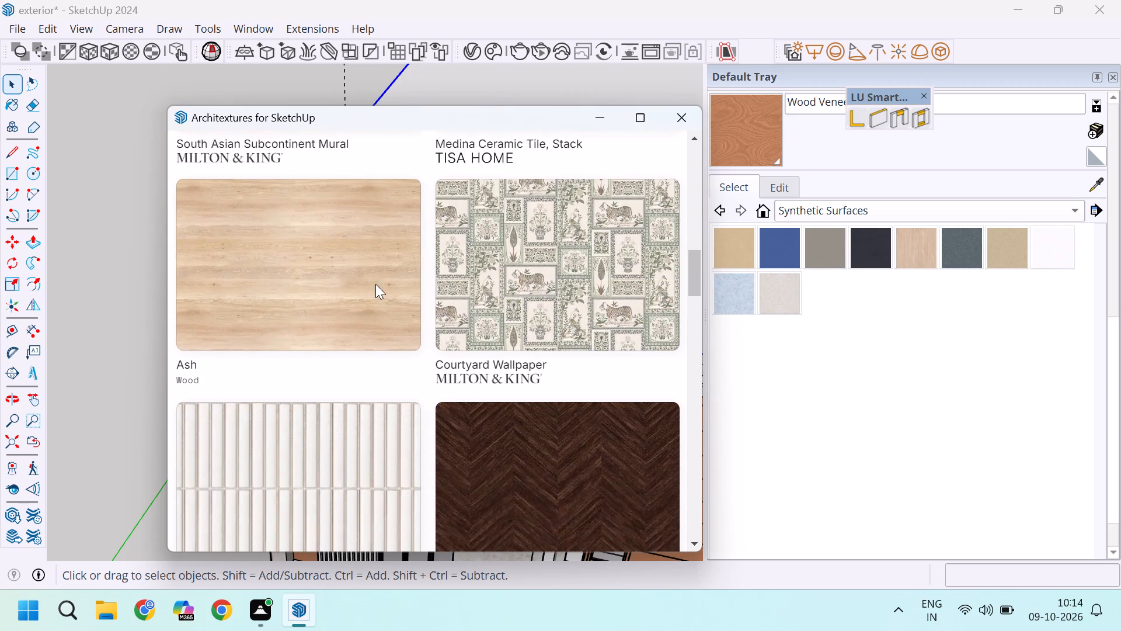
{"action": "scroll", "coordinate": [375, 284], "scroll_direction": "down", "scroll_amount": 4}
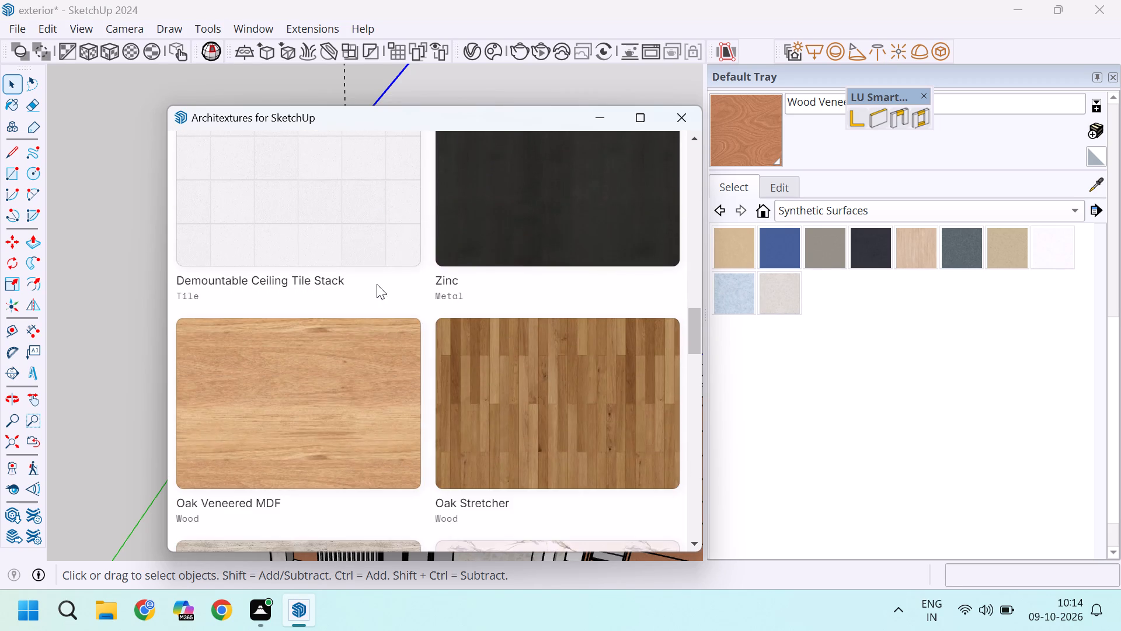
{"action": "scroll", "coordinate": [377, 284], "scroll_direction": "down", "scroll_amount": 14}
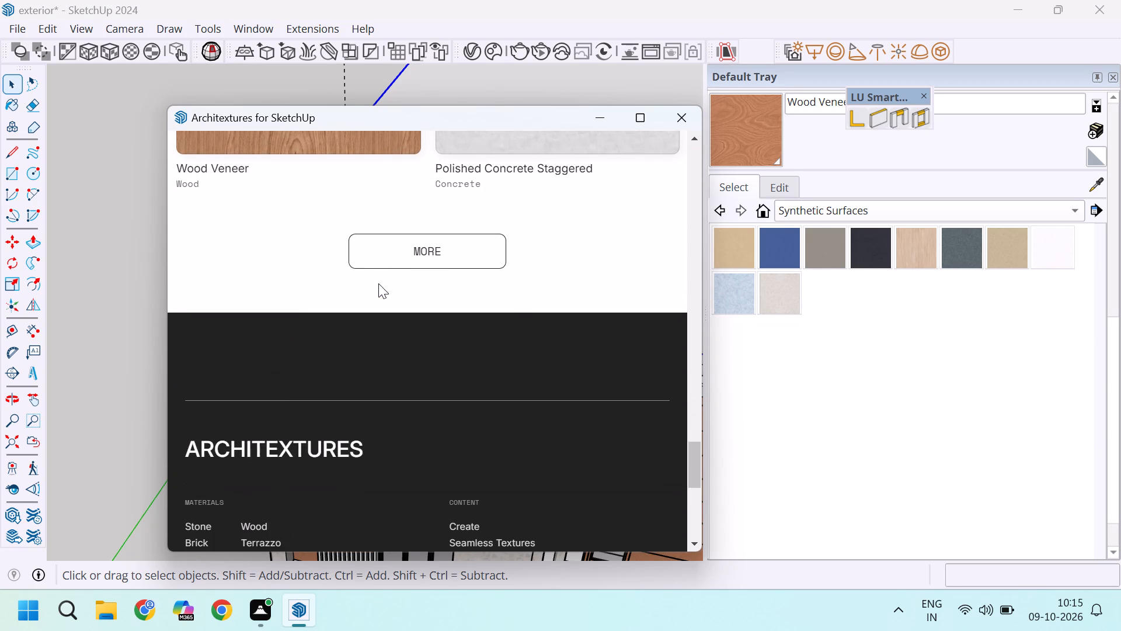
Load more Architextures textures and look through the additional wood, stone and concrete options for the fins.
{"action": "left_click", "coordinate": [426, 264]}
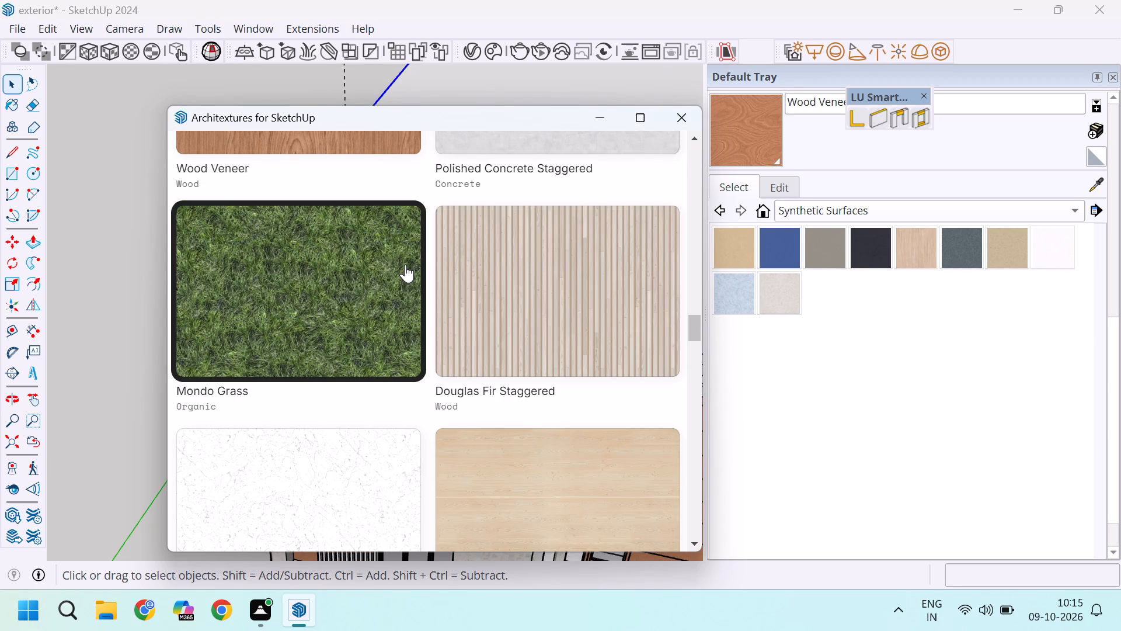
{"action": "scroll", "coordinate": [405, 265], "scroll_direction": "down", "scroll_amount": 8}
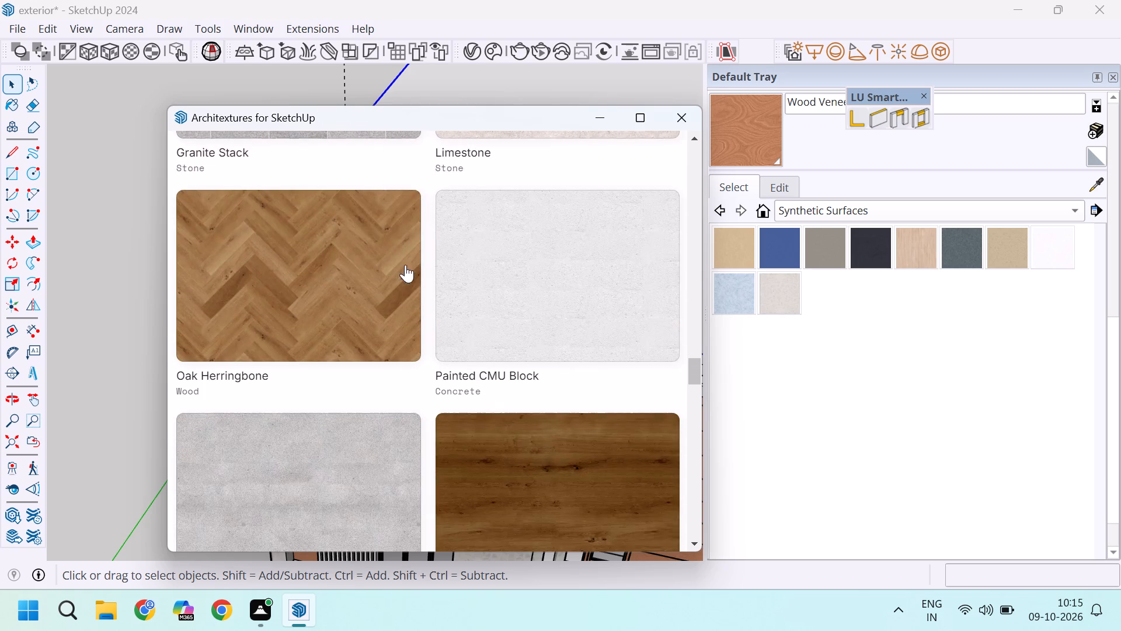
{"action": "scroll", "coordinate": [405, 265], "scroll_direction": "down", "scroll_amount": 7}
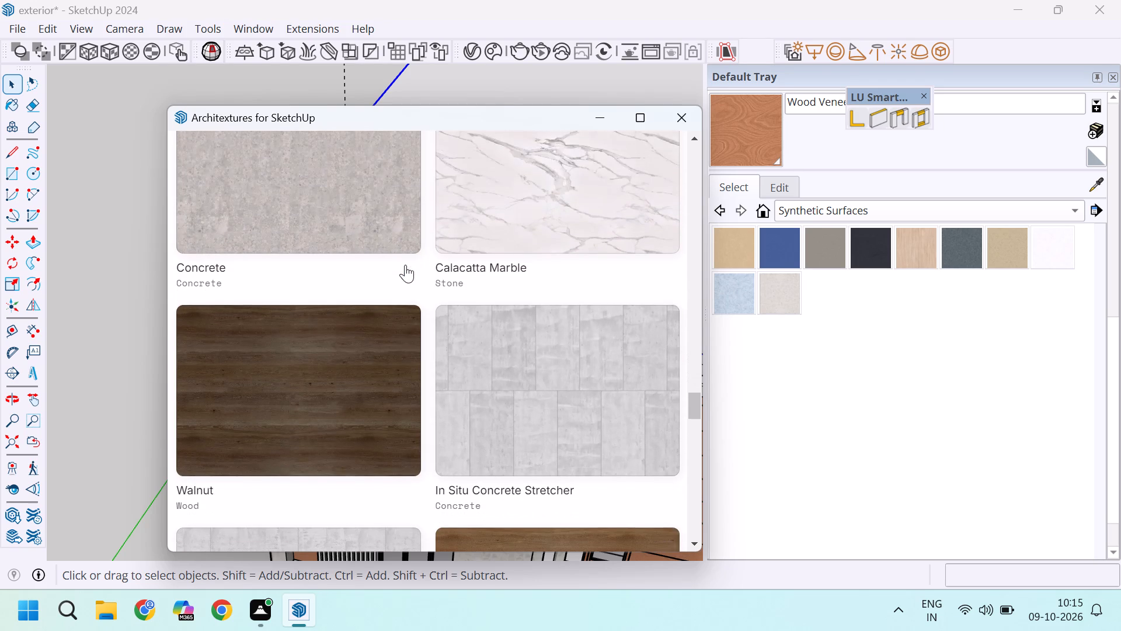
{"action": "scroll", "coordinate": [395, 271], "scroll_direction": "down", "scroll_amount": 3}
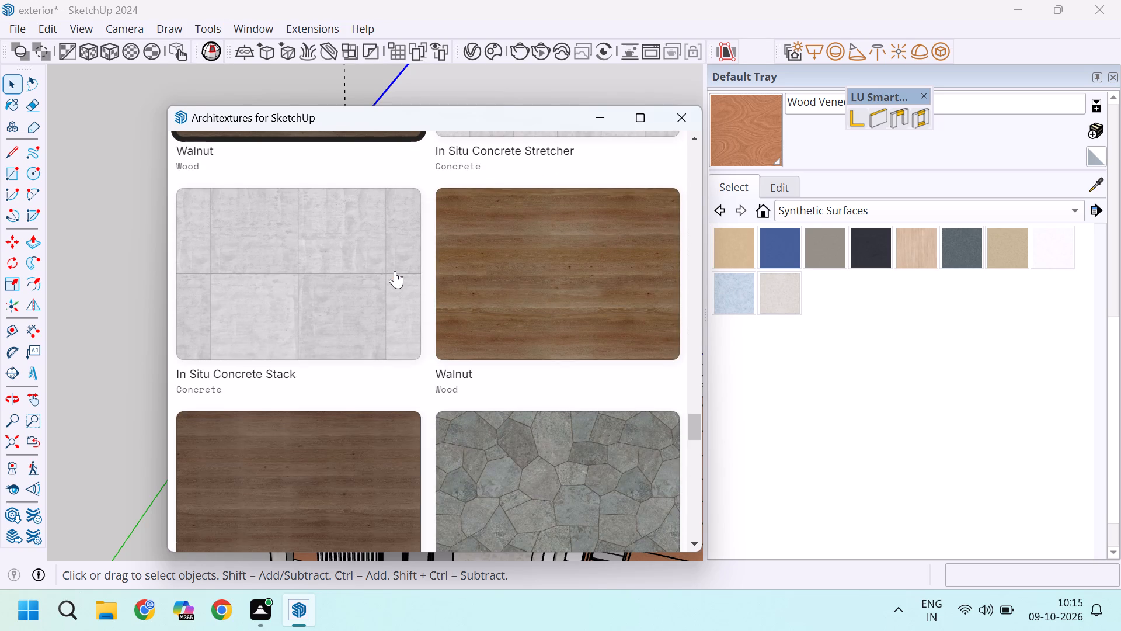
{"action": "scroll", "coordinate": [395, 271], "scroll_direction": "up", "scroll_amount": 20}
{"action": "scroll", "coordinate": [395, 271], "scroll_direction": "up", "scroll_amount": 18}
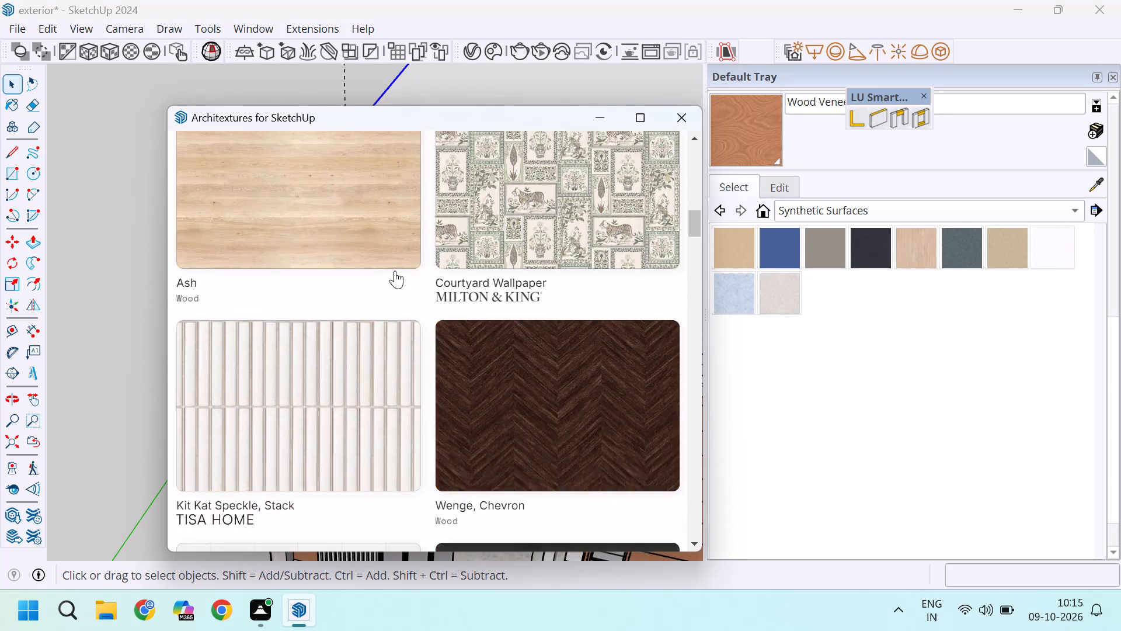
{"action": "scroll", "coordinate": [395, 271], "scroll_direction": "up", "scroll_amount": 9}
{"action": "scroll", "coordinate": [395, 271], "scroll_direction": "up", "scroll_amount": 19}
Filter the Architextures library to the Surfaces category and look through its initial textures for a fin material.
{"action": "left_click", "coordinate": [303, 183]}
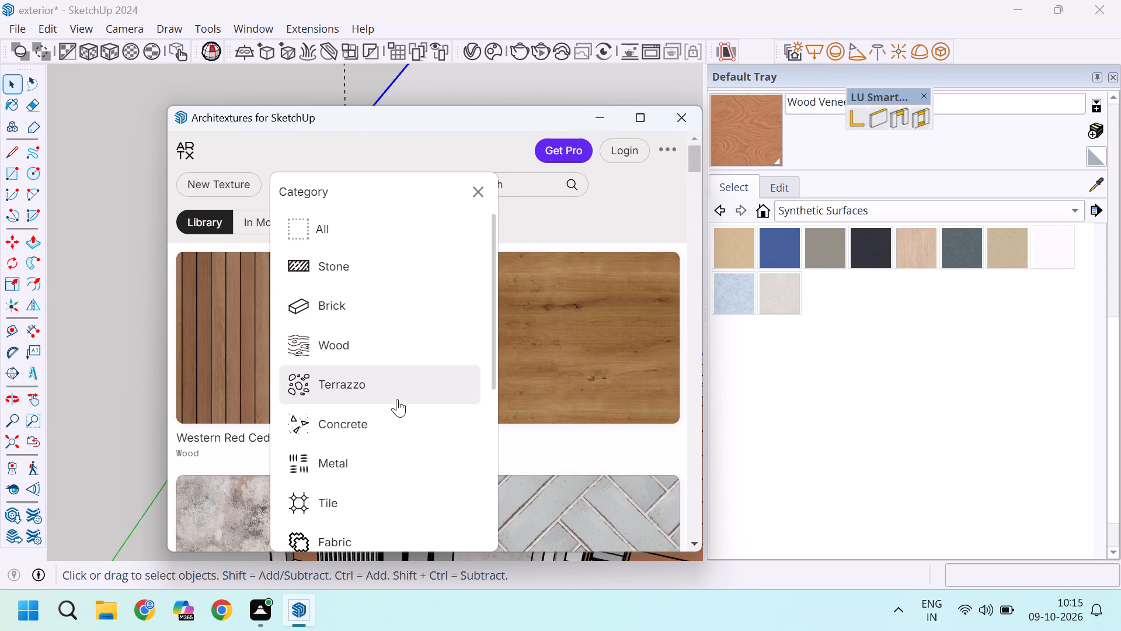
{"action": "scroll", "coordinate": [371, 430], "scroll_direction": "down", "scroll_amount": 2}
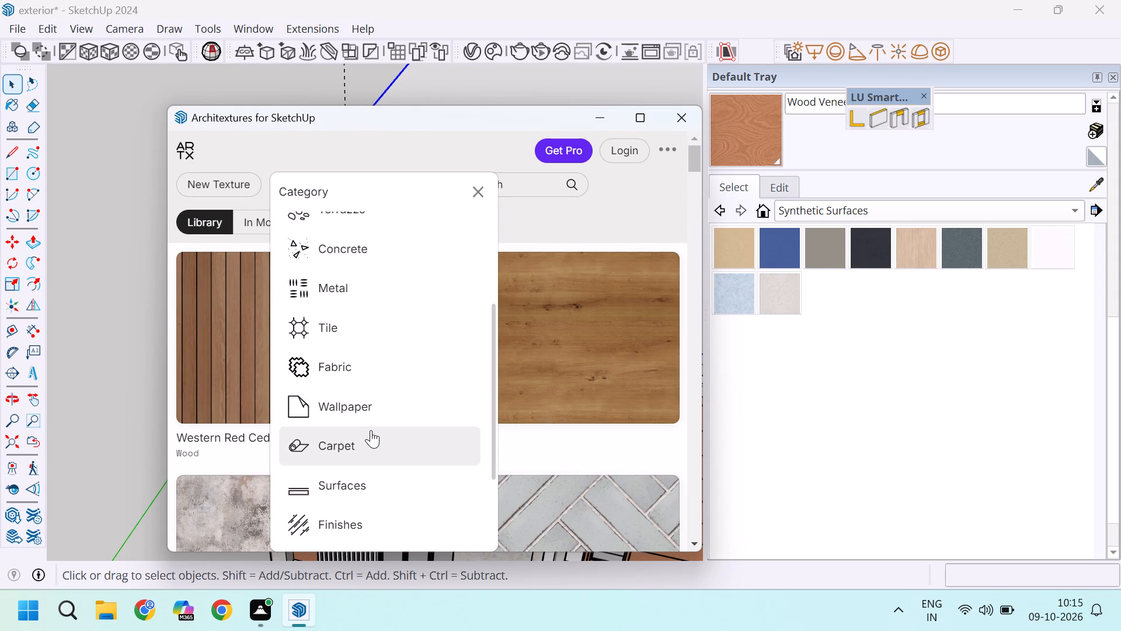
{"action": "scroll", "coordinate": [371, 430], "scroll_direction": "down", "scroll_amount": 1}
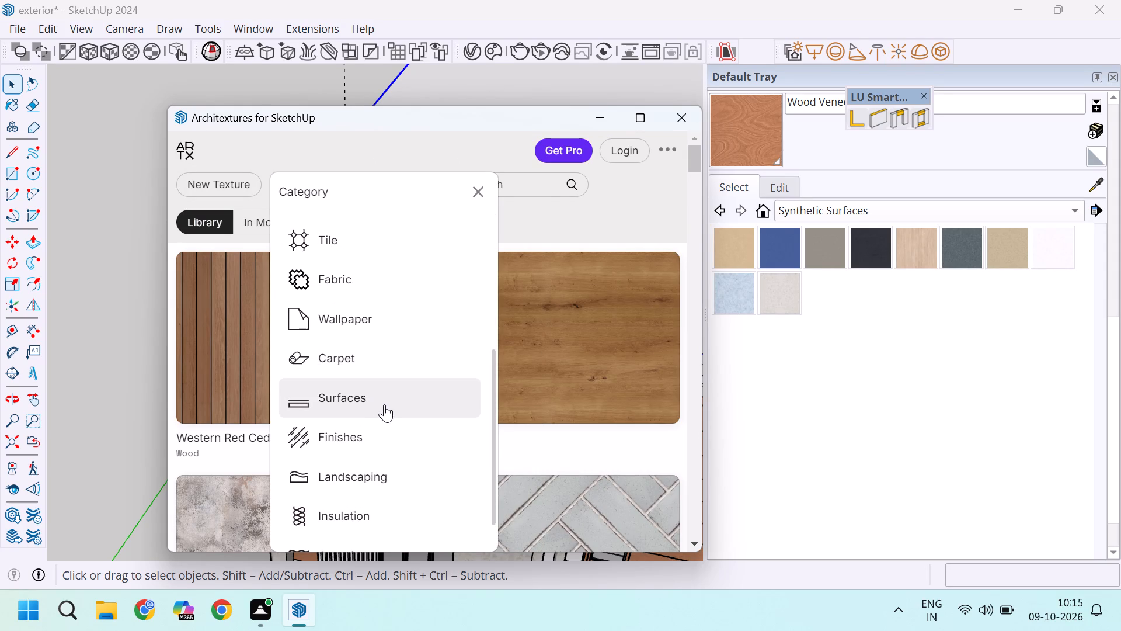
{"action": "left_click", "coordinate": [385, 404]}
{"action": "scroll", "coordinate": [399, 358], "scroll_direction": "down", "scroll_amount": 3}
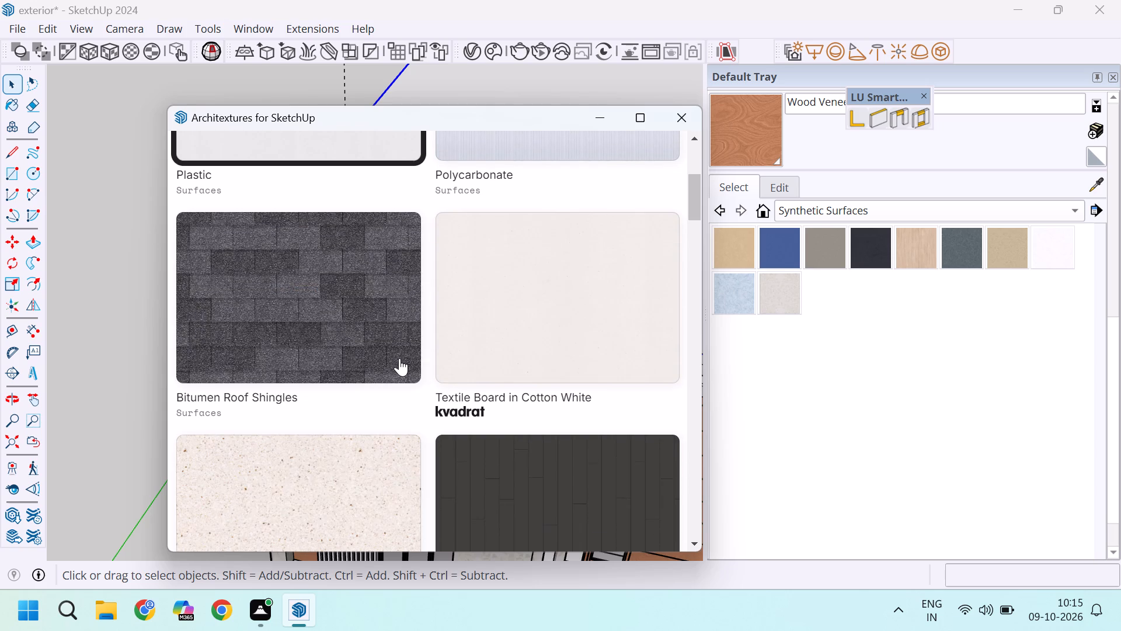
{"action": "scroll", "coordinate": [399, 358], "scroll_direction": "down", "scroll_amount": 7}
{"action": "scroll", "coordinate": [394, 356], "scroll_direction": "up", "scroll_amount": 4}
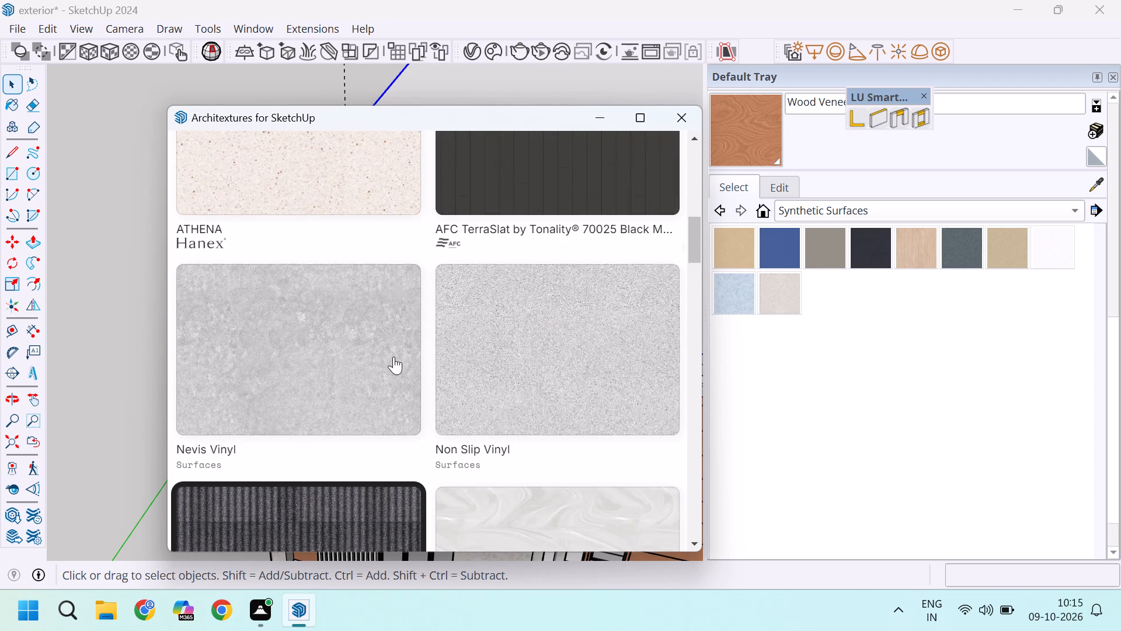
{"action": "scroll", "coordinate": [394, 356], "scroll_direction": "down", "scroll_amount": 4}
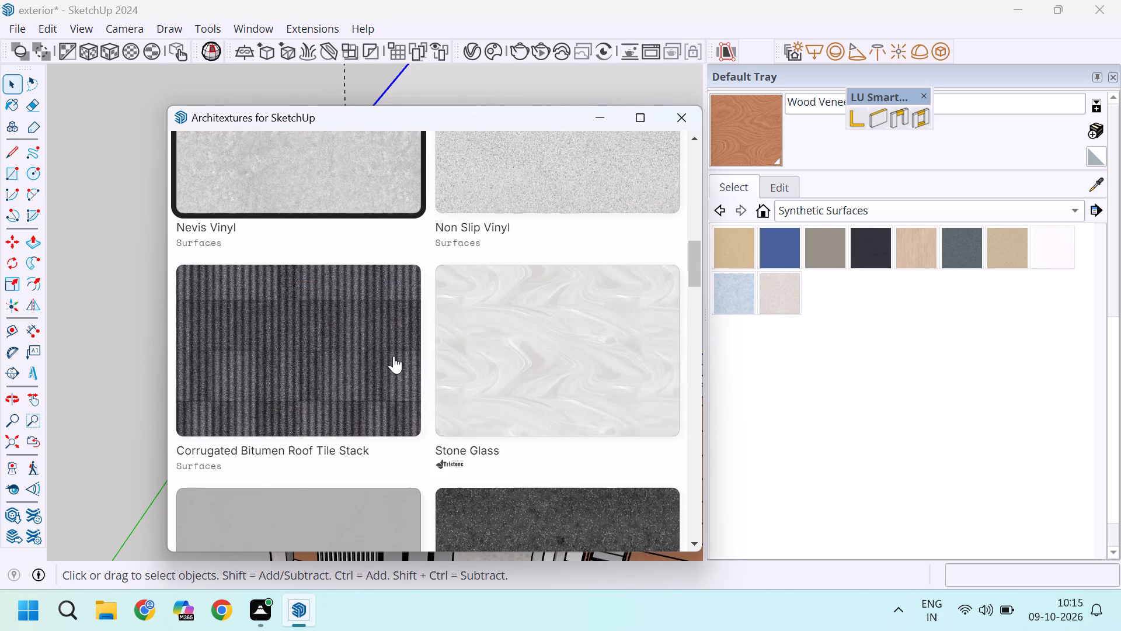
{"action": "scroll", "coordinate": [394, 356], "scroll_direction": "down", "scroll_amount": 18}
{"action": "scroll", "coordinate": [394, 356], "scroll_direction": "down", "scroll_amount": 3}
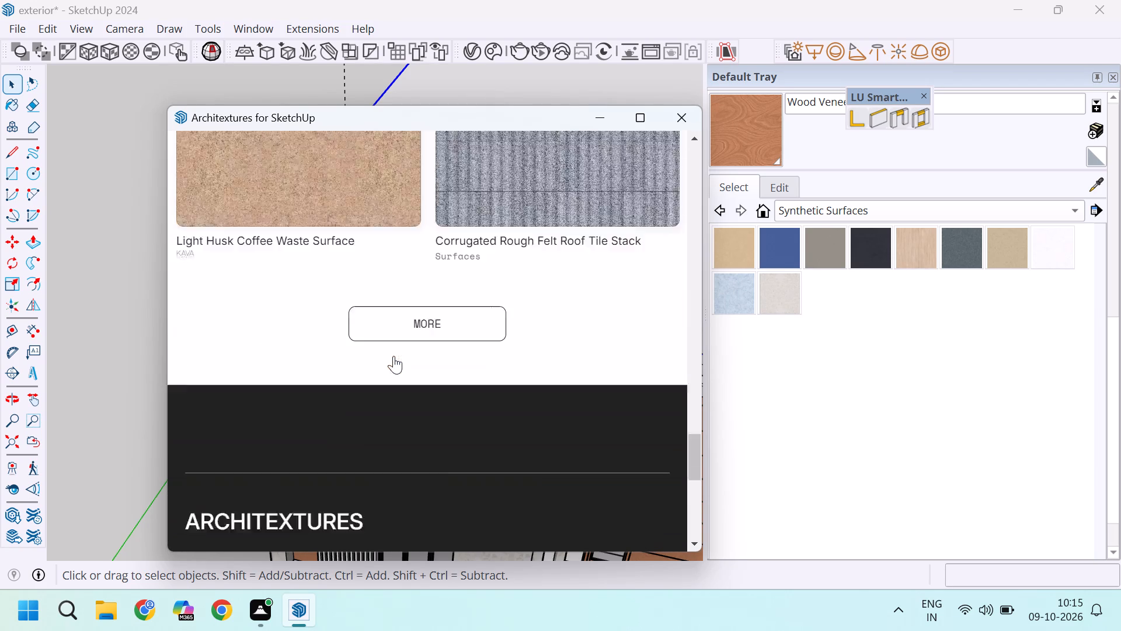
{"action": "scroll", "coordinate": [394, 356], "scroll_direction": "down", "scroll_amount": 2}
{"action": "scroll", "coordinate": [394, 335], "scroll_direction": "up", "scroll_amount": 4}
Load more Surfaces textures and look through the additional options for the fins.
{"action": "left_click", "coordinate": [410, 434]}
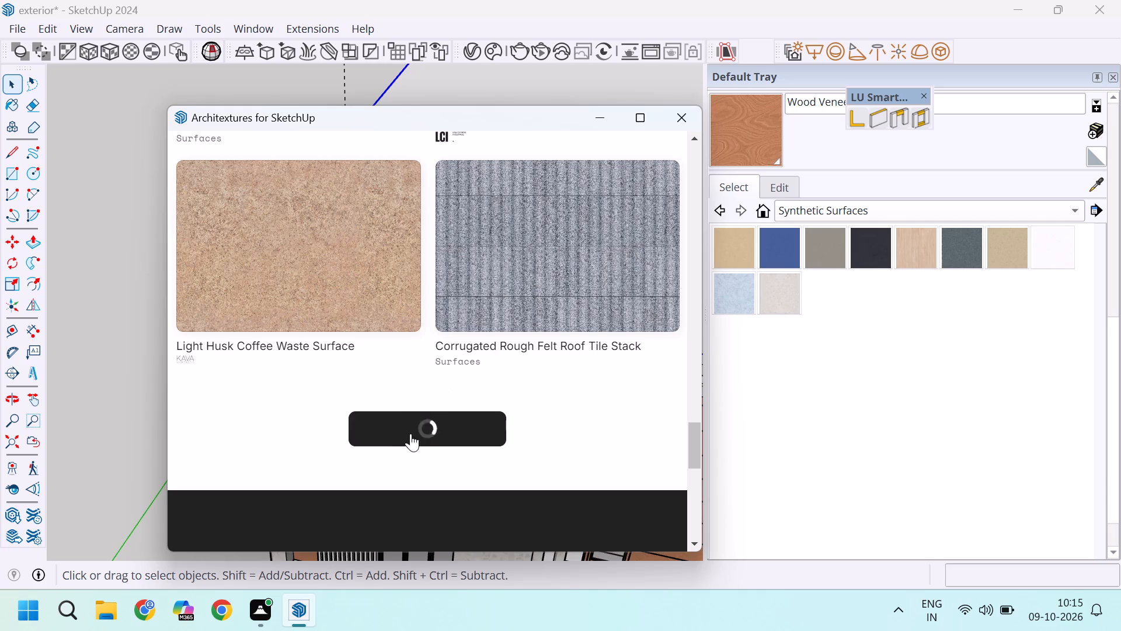
{"action": "scroll", "coordinate": [420, 386], "scroll_direction": "down", "scroll_amount": 10}
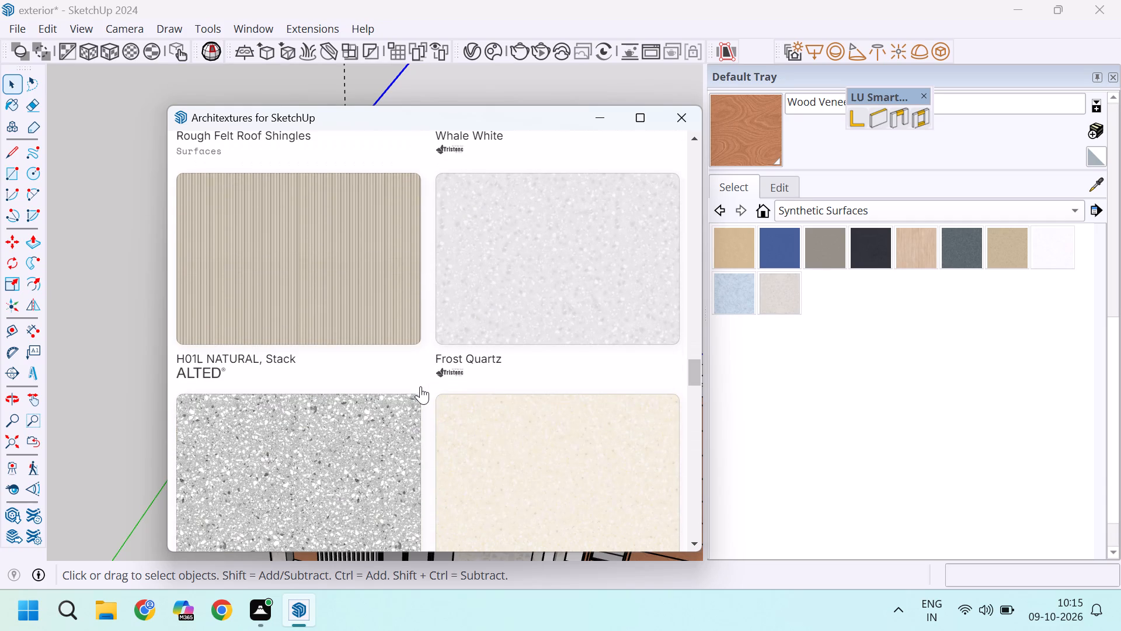
{"action": "scroll", "coordinate": [420, 386], "scroll_direction": "down", "scroll_amount": 9}
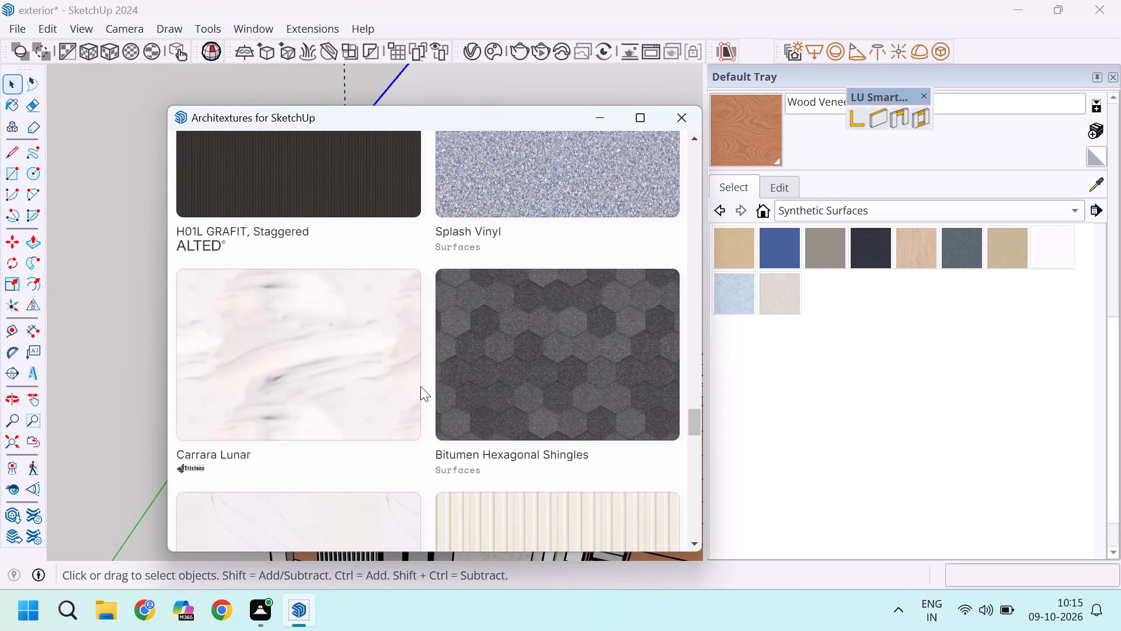
{"action": "scroll", "coordinate": [420, 386], "scroll_direction": "up", "scroll_amount": 20}
{"action": "scroll", "coordinate": [420, 386], "scroll_direction": "up", "scroll_amount": 20}
{"action": "scroll", "coordinate": [420, 386], "scroll_direction": "up", "scroll_amount": 8}
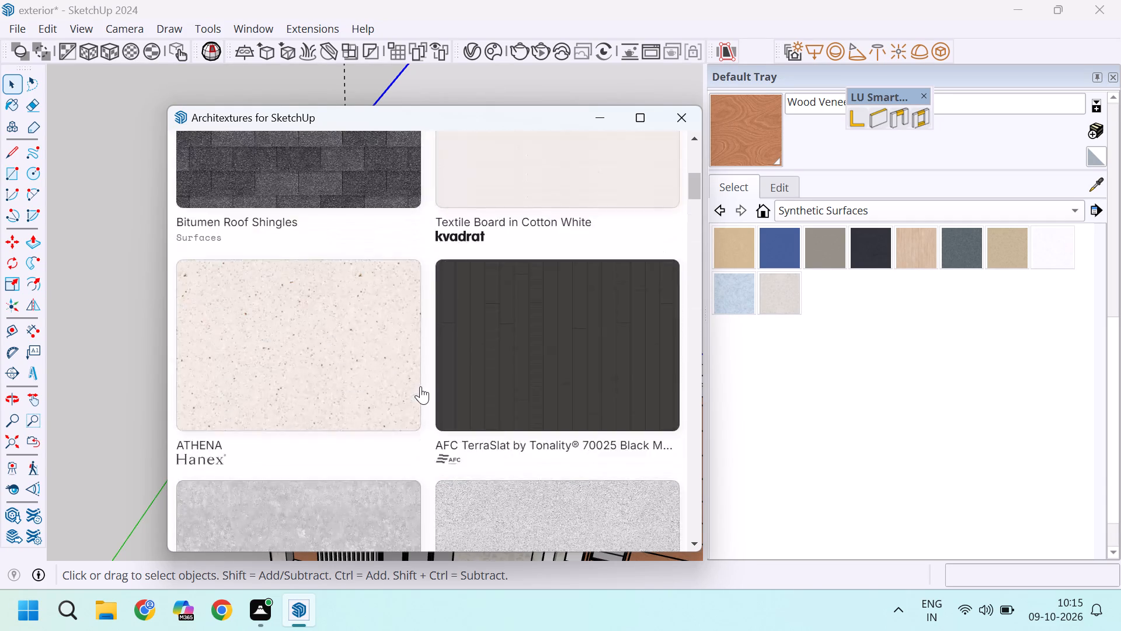
{"action": "scroll", "coordinate": [420, 386], "scroll_direction": "up", "scroll_amount": 15}
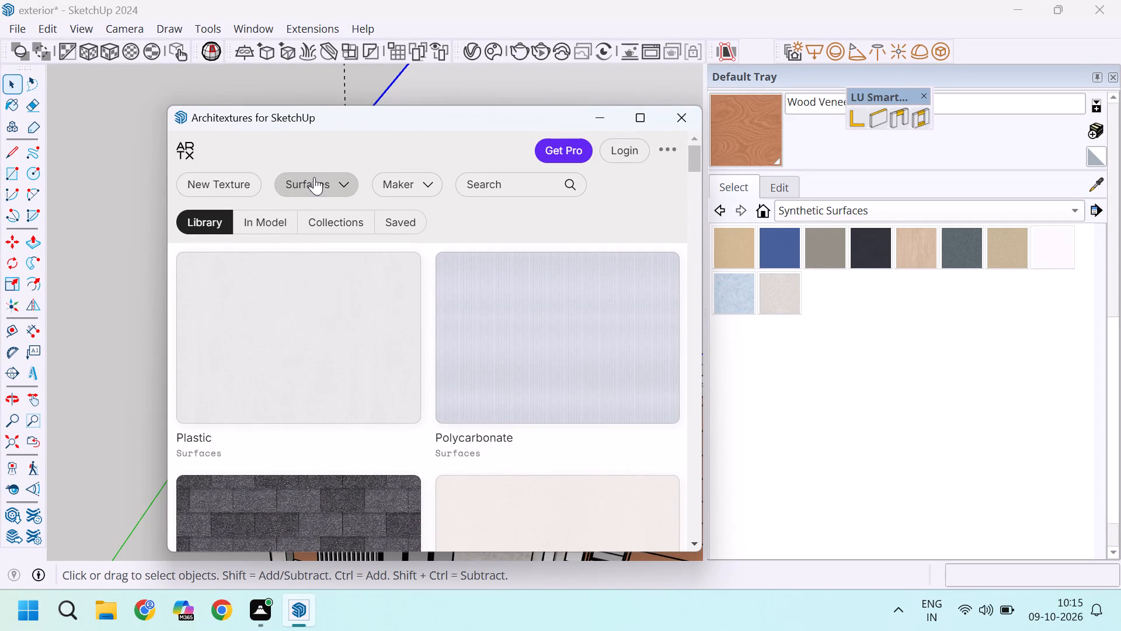
Review the available texture categories and reset the library's category filter to All.
{"action": "left_click", "coordinate": [314, 177]}
{"action": "scroll", "coordinate": [363, 379], "scroll_direction": "down", "scroll_amount": 11}
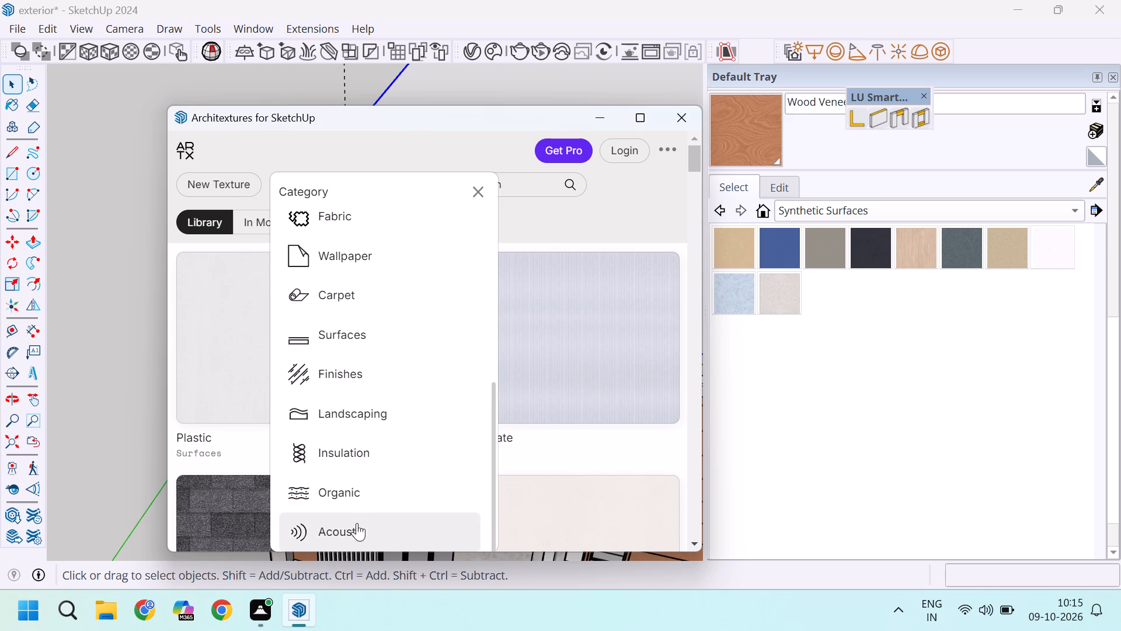
{"action": "scroll", "coordinate": [354, 423], "scroll_direction": "up", "scroll_amount": 2}
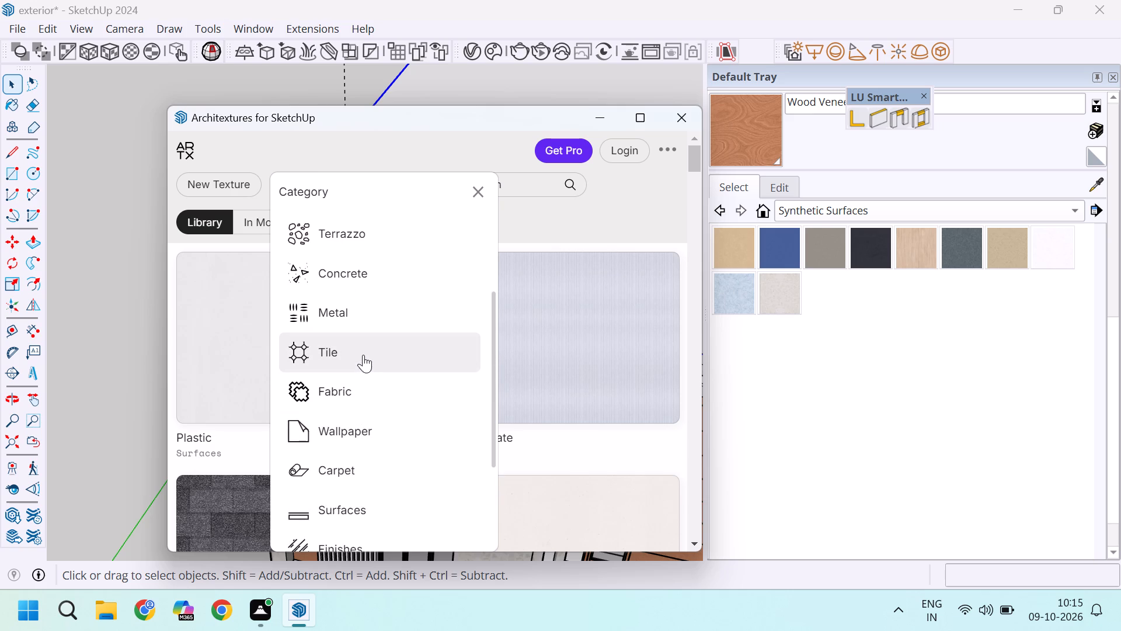
{"action": "scroll", "coordinate": [376, 326], "scroll_direction": "up", "scroll_amount": 4}
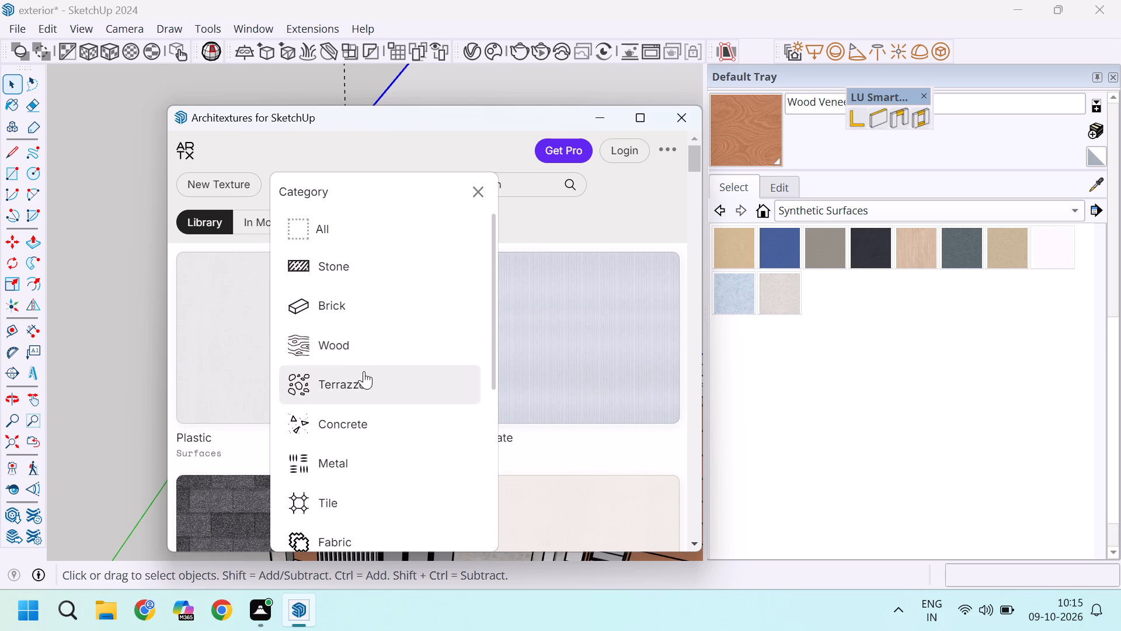
{"action": "left_click", "coordinate": [410, 224]}
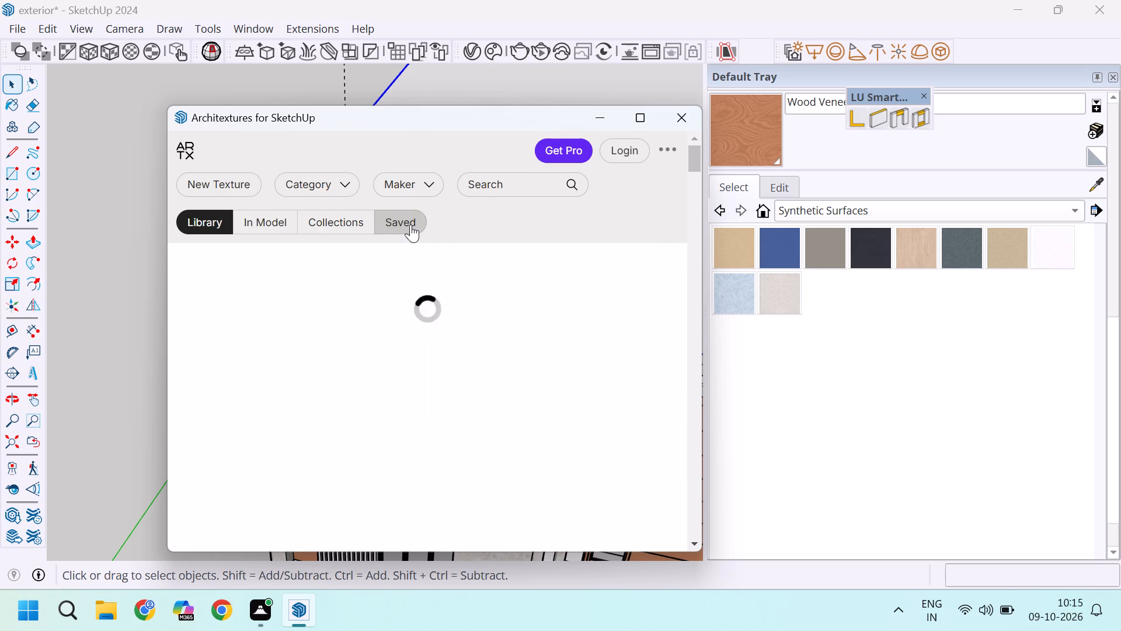
Look through the list of texture makers without choosing one.
{"action": "left_click", "coordinate": [421, 183]}
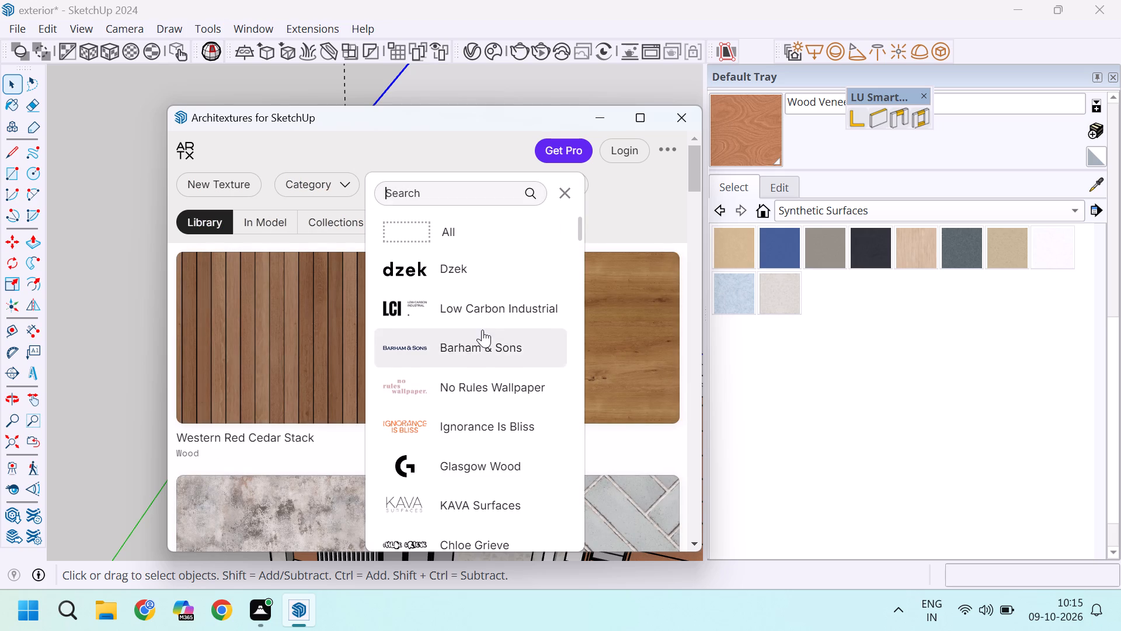
{"action": "scroll", "coordinate": [482, 330], "scroll_direction": "down", "scroll_amount": 18}
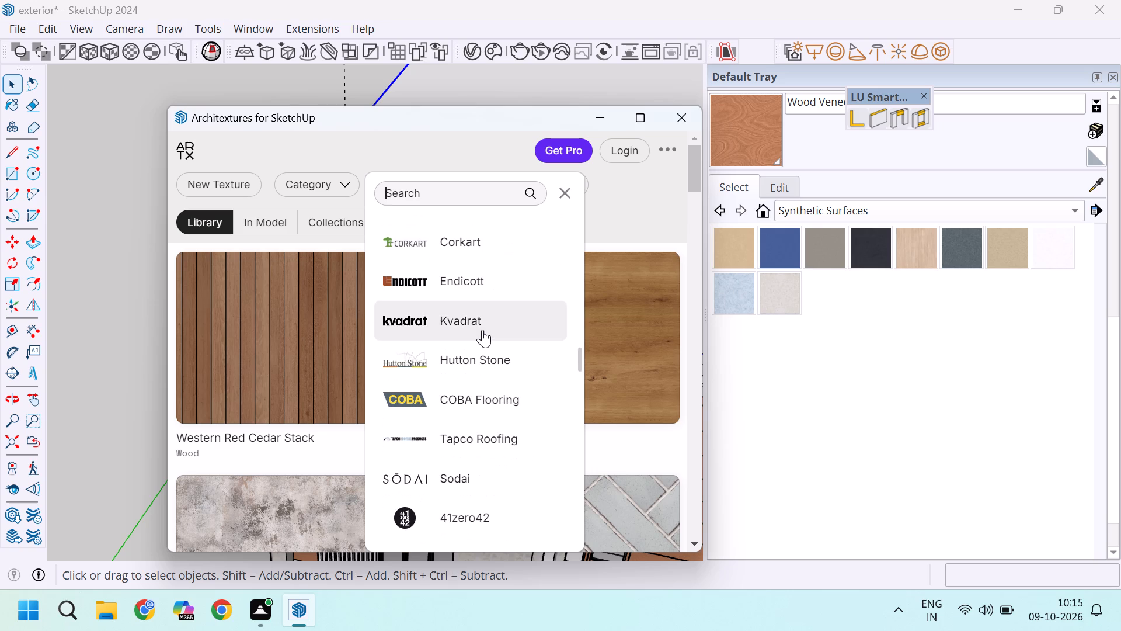
{"action": "left_click", "coordinate": [560, 195]}
Start a new custom texture and set its pattern to None.
{"action": "left_click", "coordinate": [197, 192]}
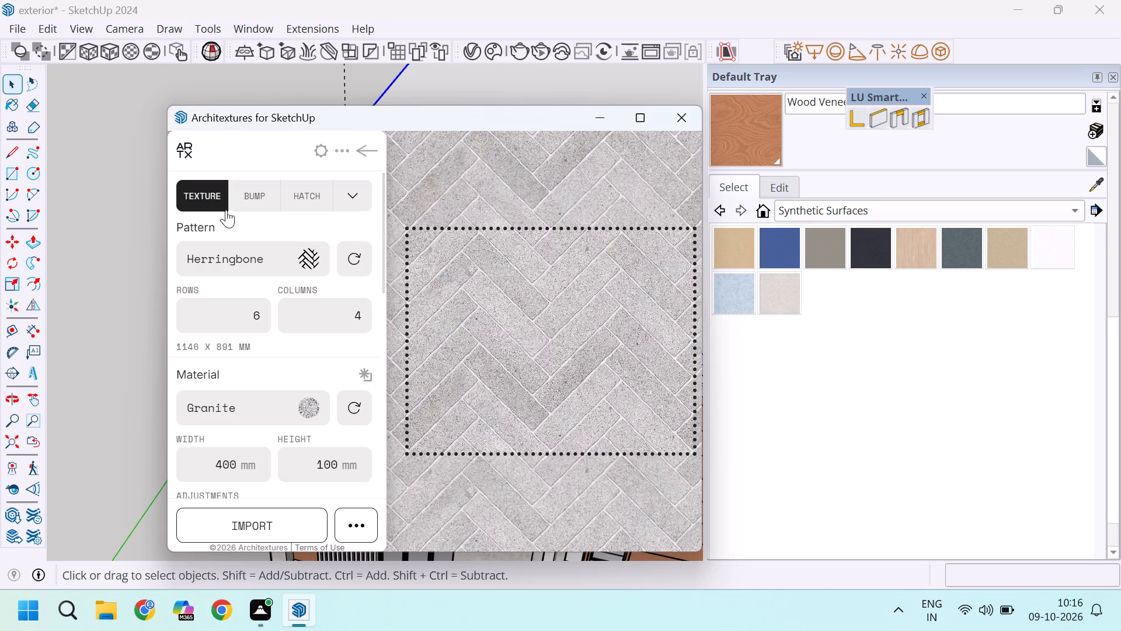
{"action": "left_click", "coordinate": [306, 268]}
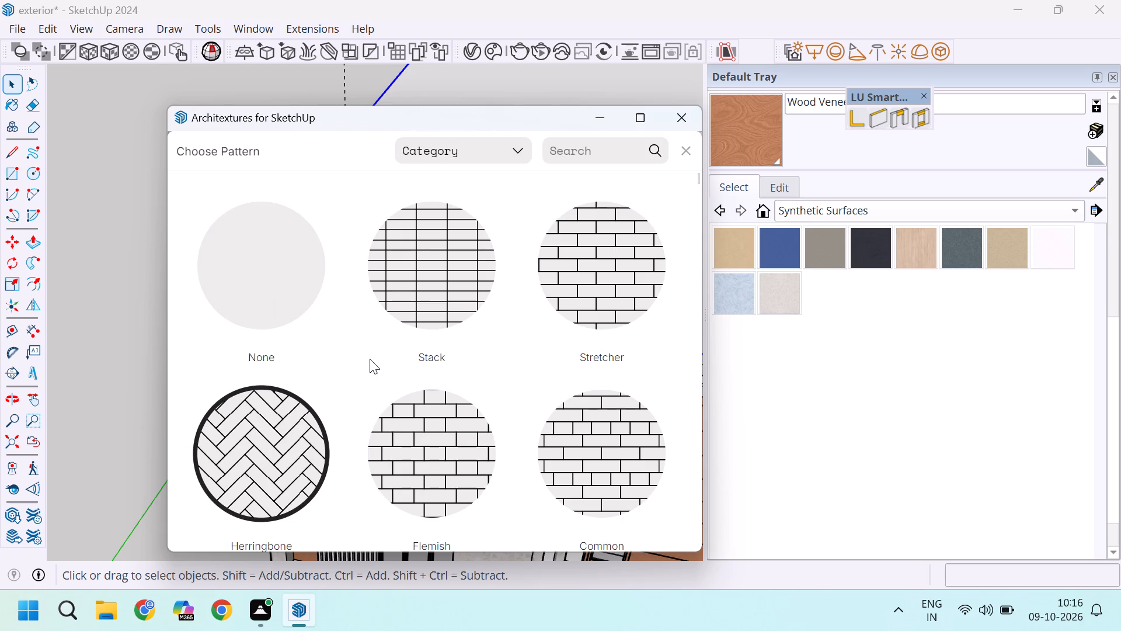
{"action": "left_click", "coordinate": [298, 298]}
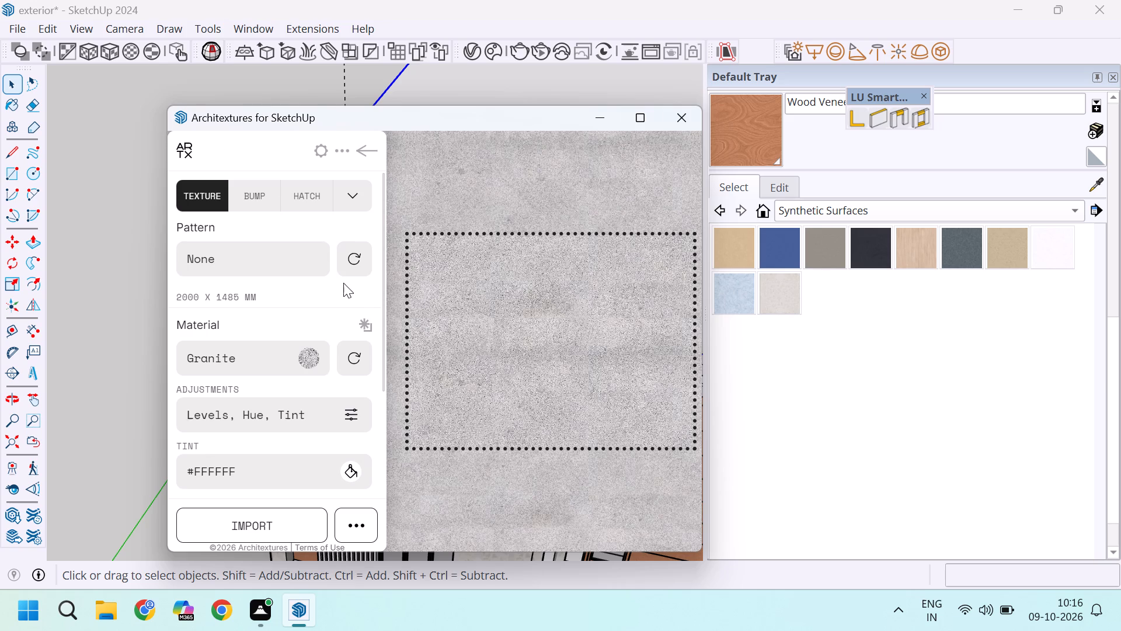
Open the material choices for the new texture and examine the stone and brick options.
{"action": "left_click", "coordinate": [297, 360]}
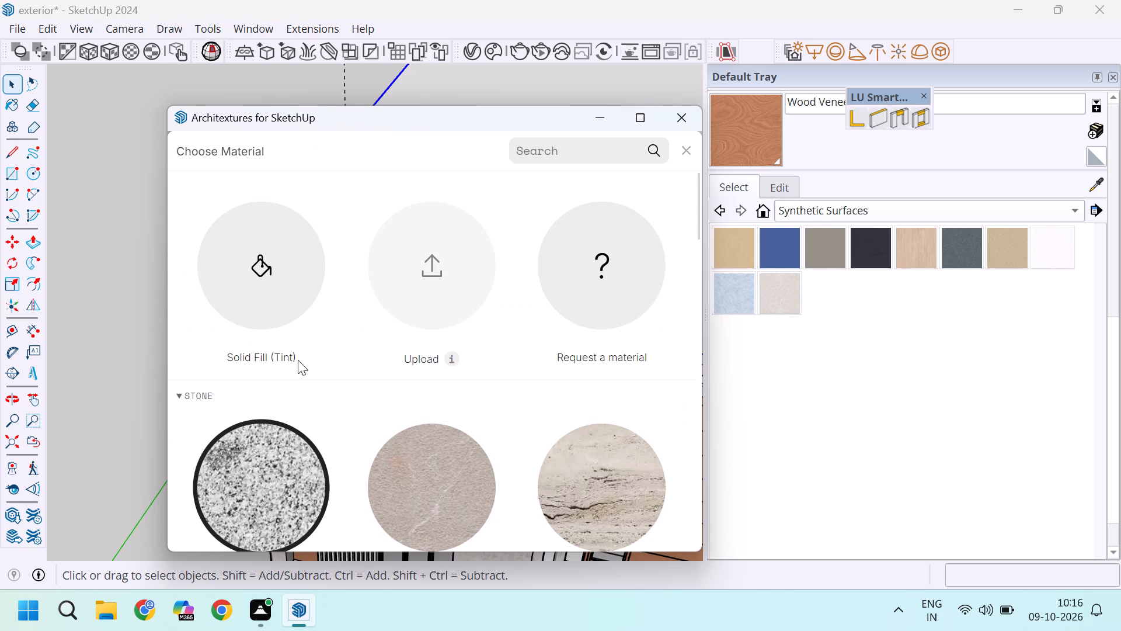
{"action": "scroll", "coordinate": [423, 377], "scroll_direction": "down", "scroll_amount": 2}
{"action": "scroll", "coordinate": [466, 352], "scroll_direction": "down", "scroll_amount": 2}
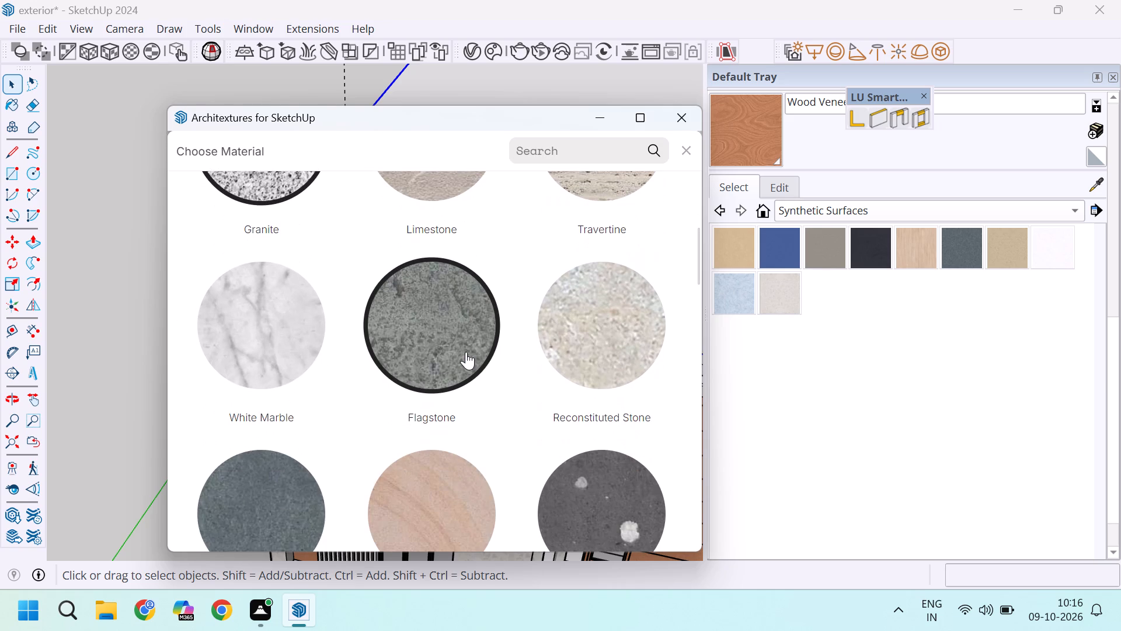
{"action": "scroll", "coordinate": [466, 352], "scroll_direction": "down", "scroll_amount": 10}
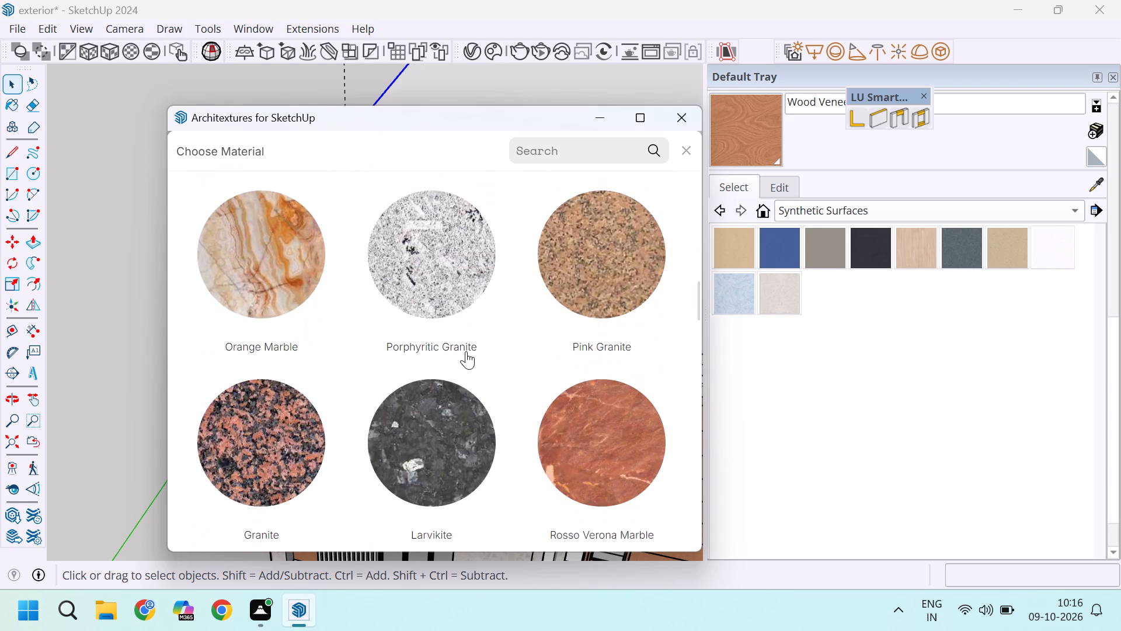
{"action": "scroll", "coordinate": [466, 351], "scroll_direction": "down", "scroll_amount": 5}
{"action": "scroll", "coordinate": [462, 347], "scroll_direction": "up", "scroll_amount": 2}
{"action": "scroll", "coordinate": [462, 347], "scroll_direction": "down", "scroll_amount": 17}
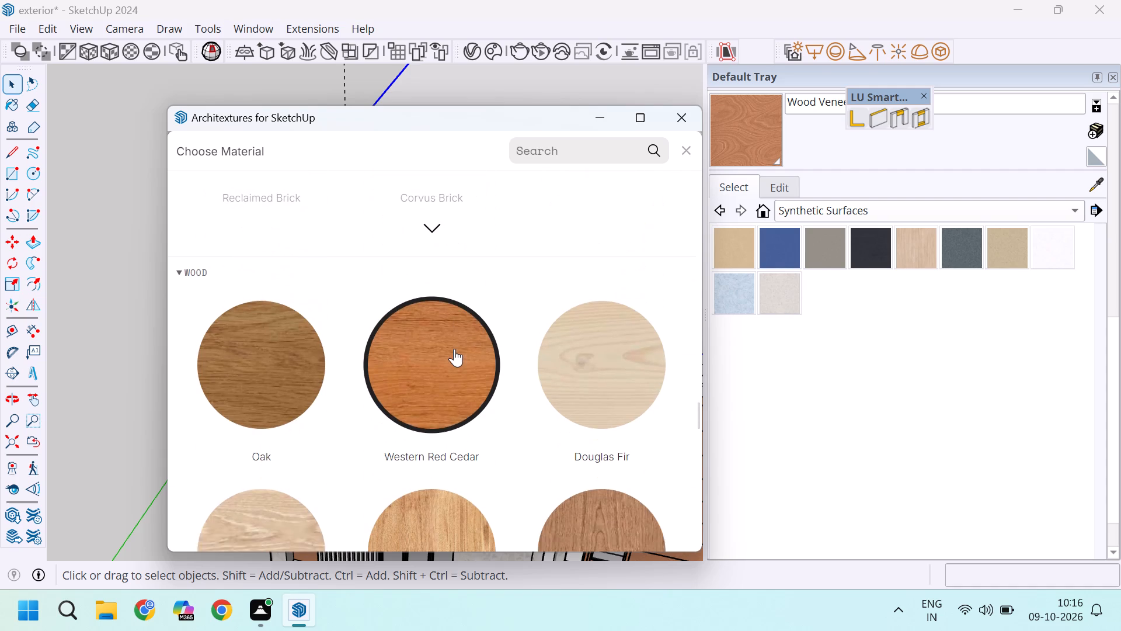
Examine the wood materials available for the new texture.
{"action": "scroll", "coordinate": [454, 349], "scroll_direction": "down", "scroll_amount": 1}
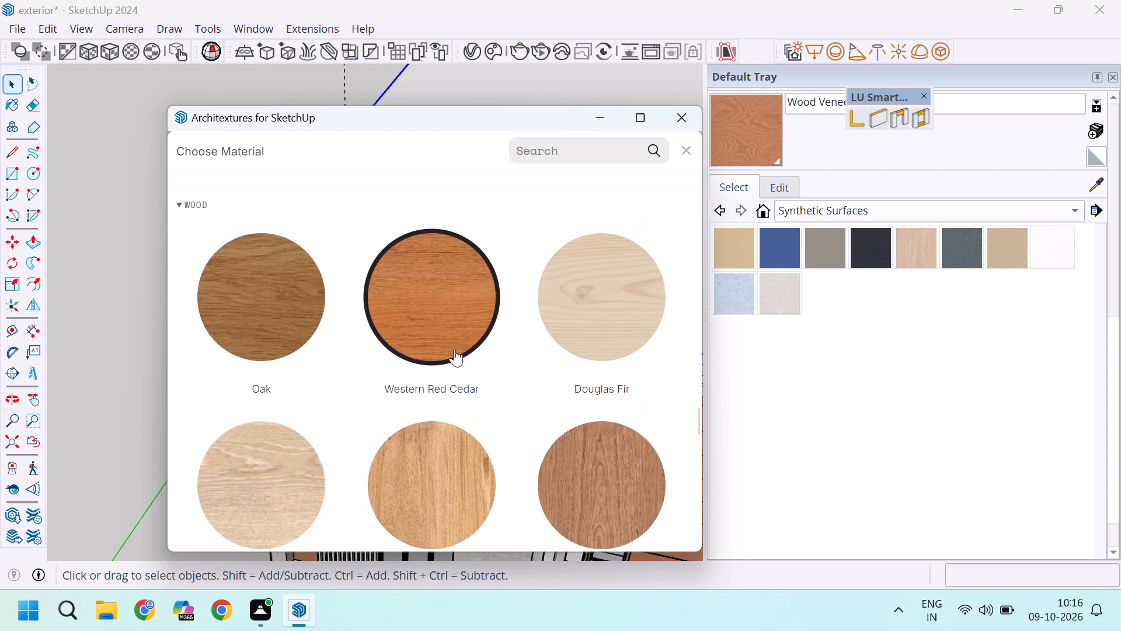
{"action": "scroll", "coordinate": [454, 349], "scroll_direction": "down", "scroll_amount": 5}
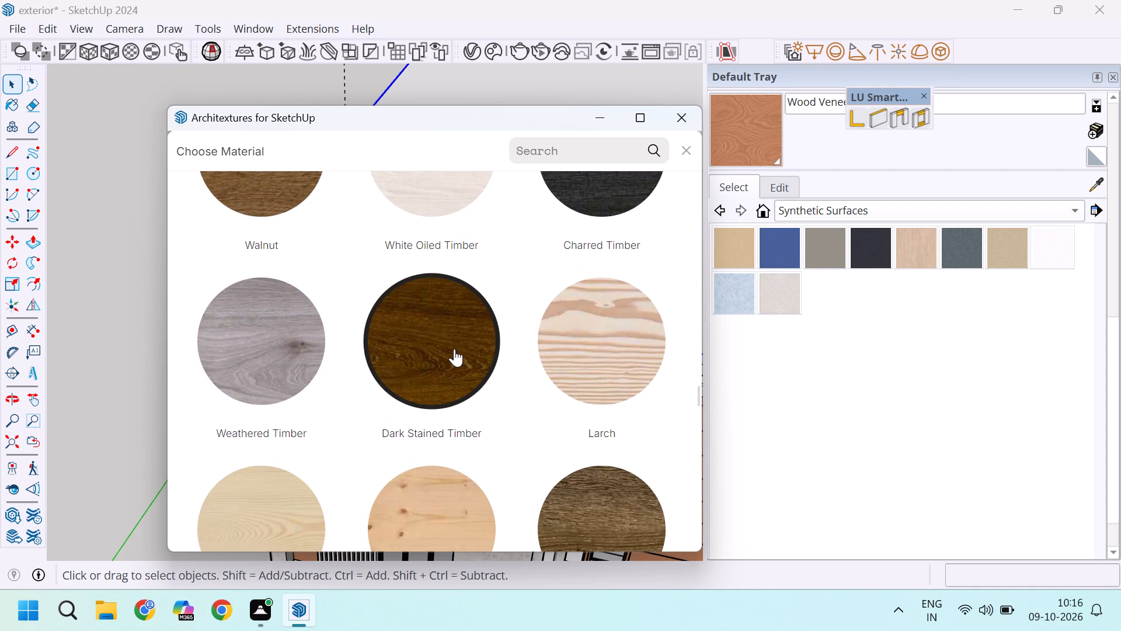
{"action": "scroll", "coordinate": [454, 349], "scroll_direction": "up", "scroll_amount": 2}
{"action": "scroll", "coordinate": [454, 349], "scroll_direction": "down", "scroll_amount": 4}
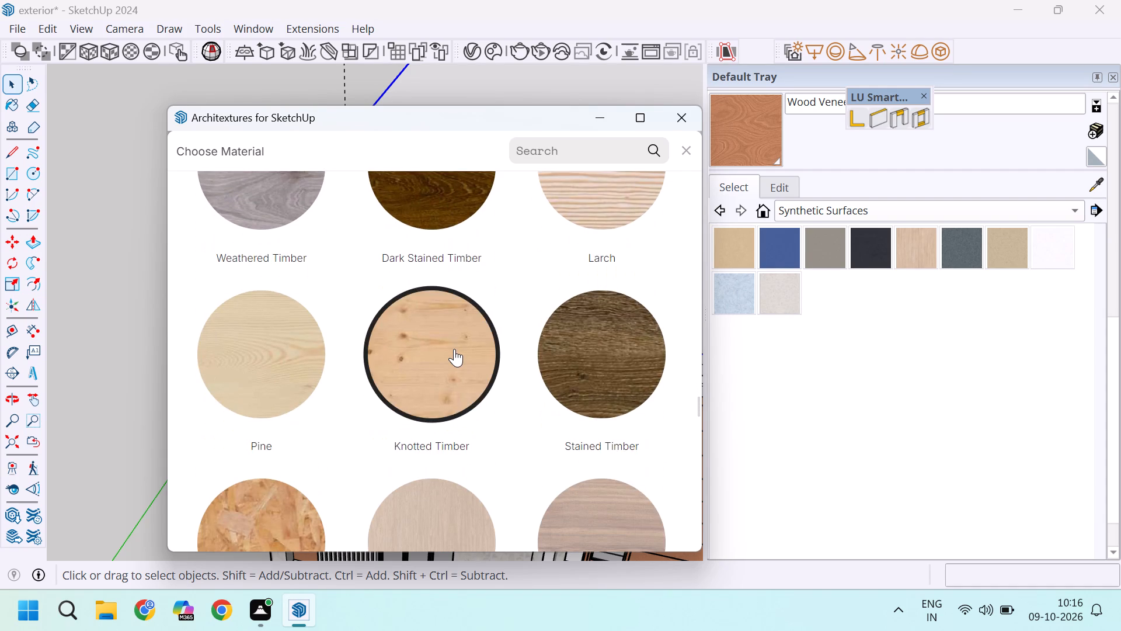
{"action": "scroll", "coordinate": [454, 349], "scroll_direction": "down", "scroll_amount": 10}
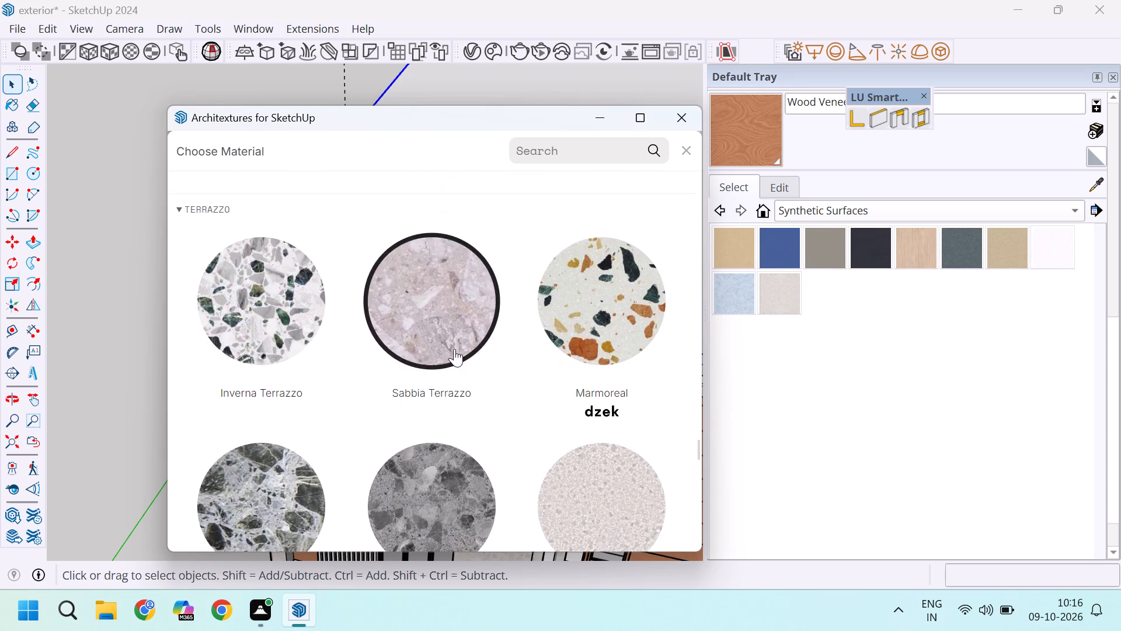
Examine the terrazzo and metal materials available for the new texture.
{"action": "scroll", "coordinate": [454, 349], "scroll_direction": "down", "scroll_amount": 20}
{"action": "scroll", "coordinate": [444, 347], "scroll_direction": "down", "scroll_amount": 11}
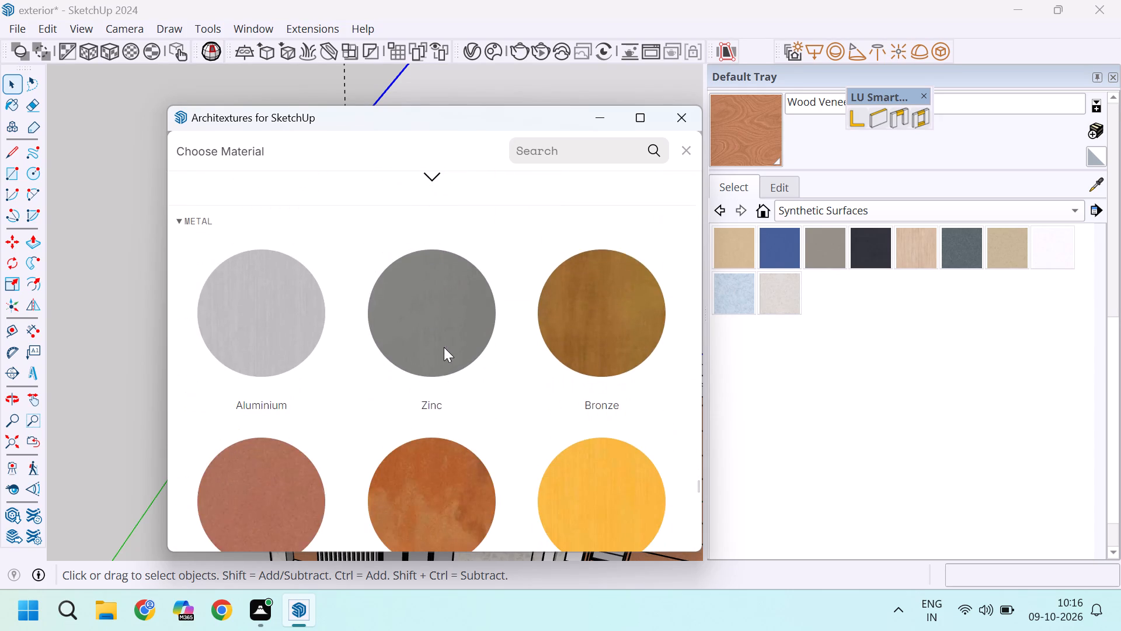
{"action": "scroll", "coordinate": [444, 347], "scroll_direction": "down", "scroll_amount": 14}
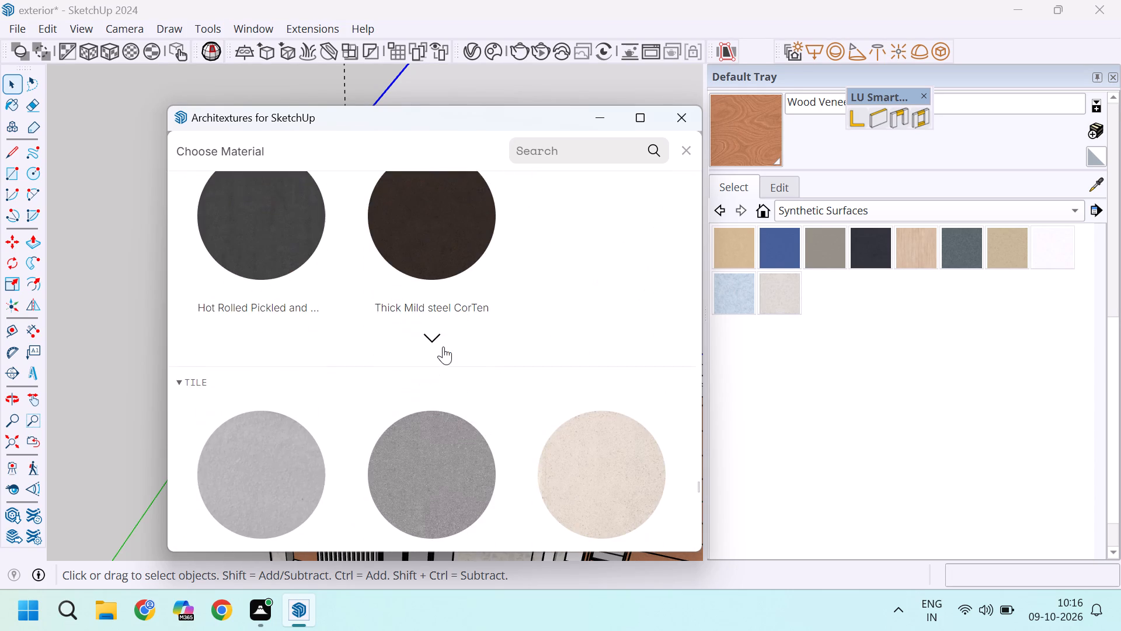
Examine the tile materials available for the new texture.
{"action": "scroll", "coordinate": [443, 346], "scroll_direction": "down", "scroll_amount": 11}
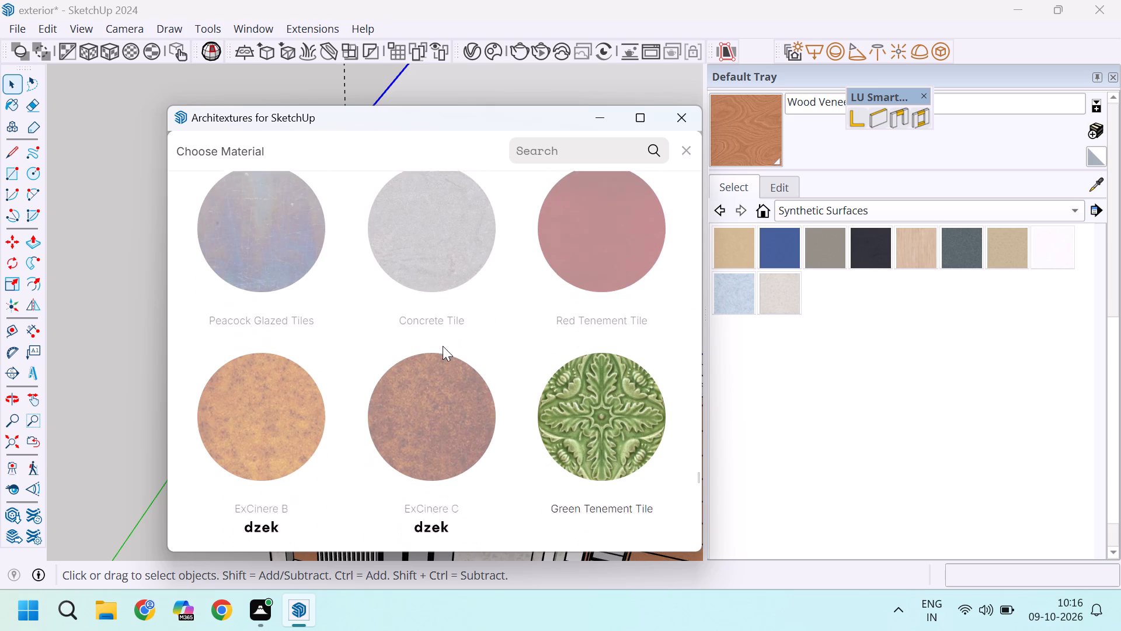
{"action": "scroll", "coordinate": [443, 346], "scroll_direction": "down", "scroll_amount": 1}
{"action": "scroll", "coordinate": [443, 346], "scroll_direction": "up", "scroll_amount": 5}
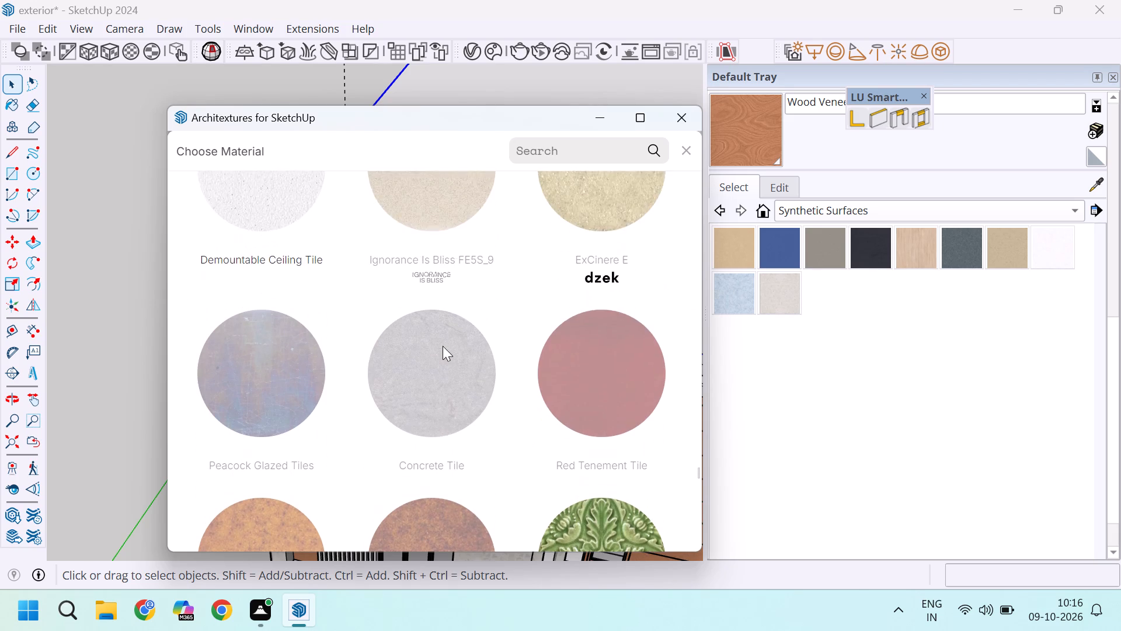
{"action": "scroll", "coordinate": [443, 346], "scroll_direction": "up", "scroll_amount": 1}
{"action": "scroll", "coordinate": [443, 346], "scroll_direction": "down", "scroll_amount": 8}
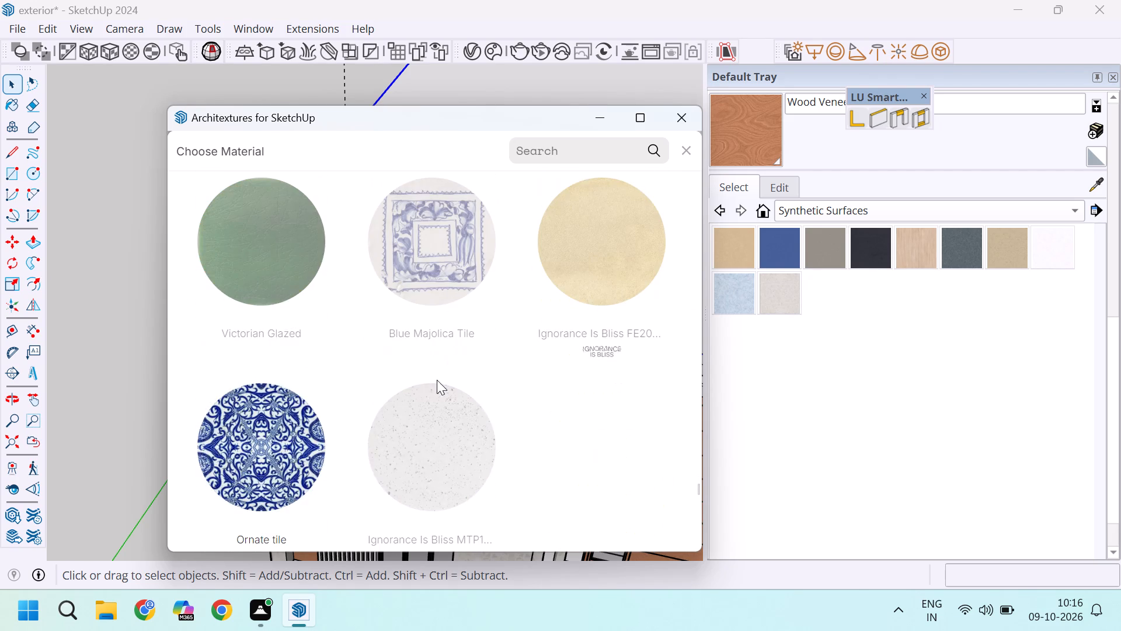
Examine the textile, wallpaper and carpet materials available for the new texture.
{"action": "scroll", "coordinate": [437, 380], "scroll_direction": "down", "scroll_amount": 14}
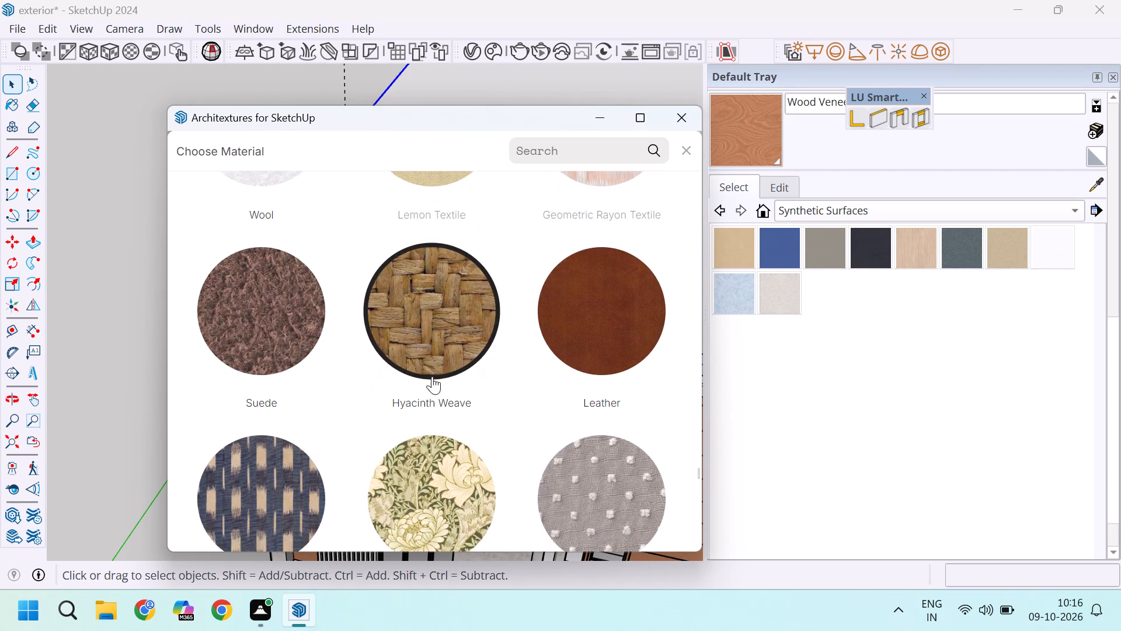
{"action": "scroll", "coordinate": [432, 376], "scroll_direction": "down", "scroll_amount": 12}
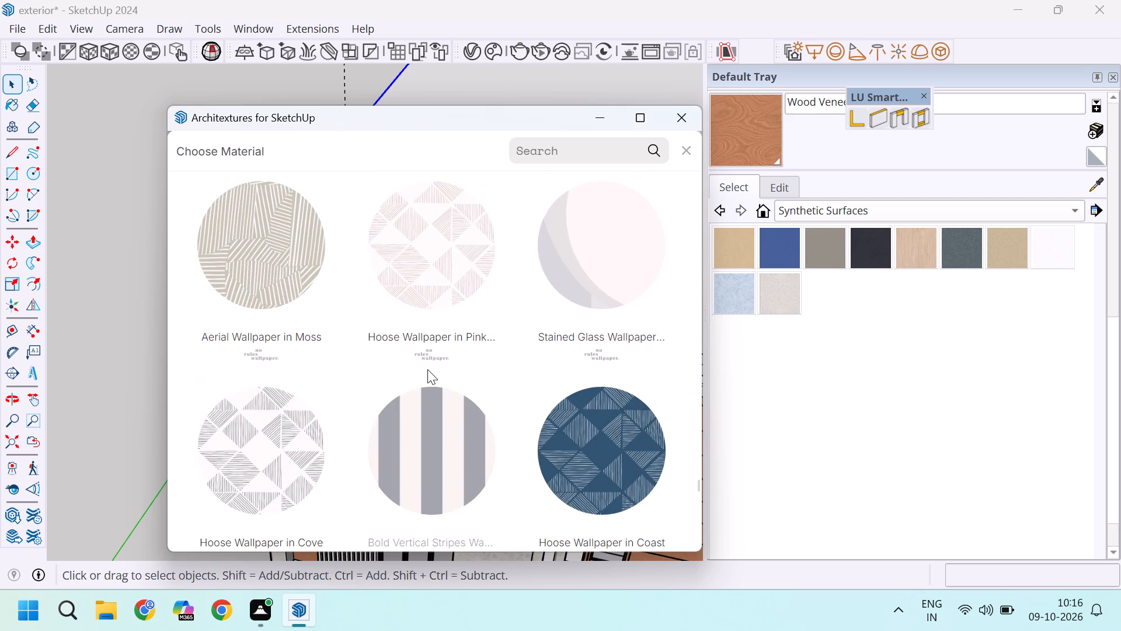
{"action": "scroll", "coordinate": [427, 369], "scroll_direction": "down", "scroll_amount": 16}
{"action": "scroll", "coordinate": [427, 368], "scroll_direction": "up", "scroll_amount": 5}
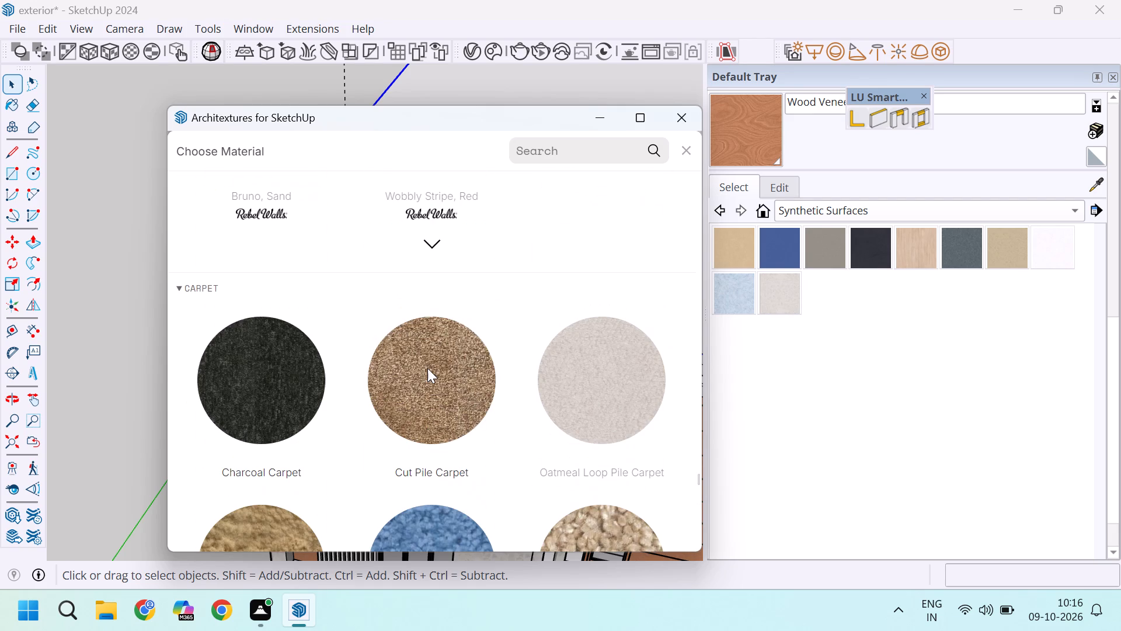
{"action": "scroll", "coordinate": [427, 368], "scroll_direction": "down", "scroll_amount": 18}
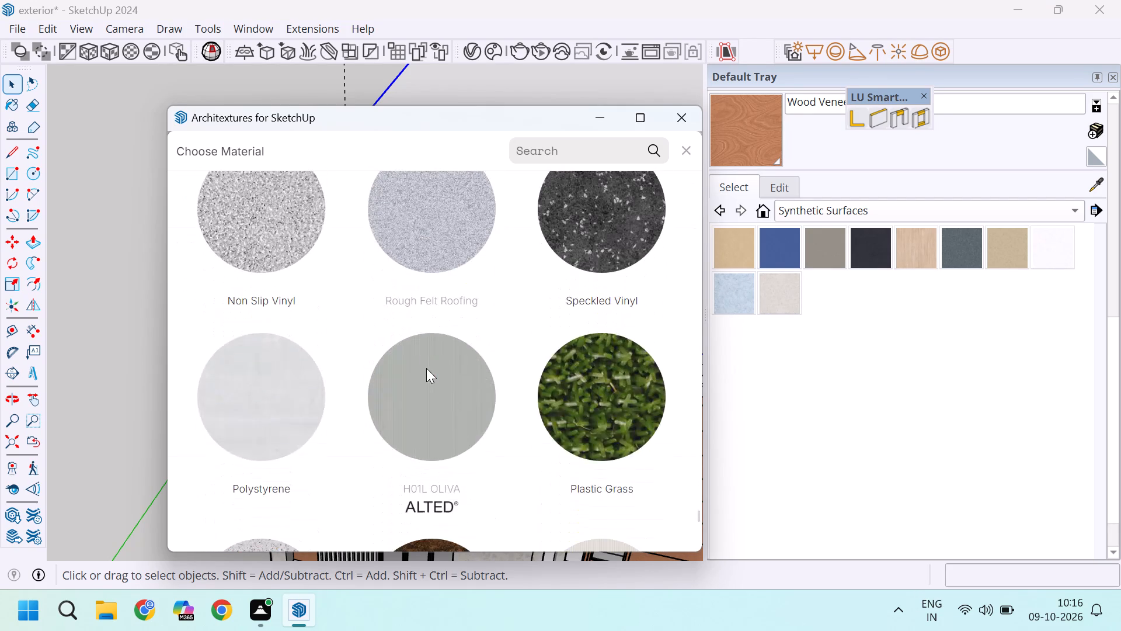
Examine the vinyl and plastic, finishes and landscaping materials available for the new texture.
{"action": "scroll", "coordinate": [426, 368], "scroll_direction": "down", "scroll_amount": 12}
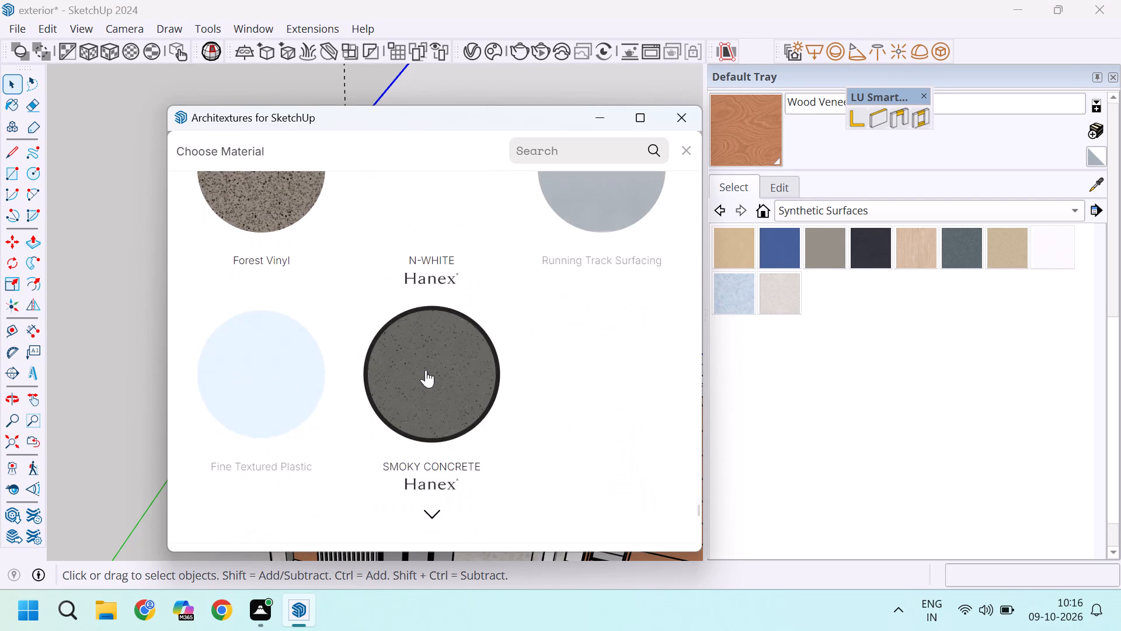
{"action": "scroll", "coordinate": [426, 370], "scroll_direction": "down", "scroll_amount": 5}
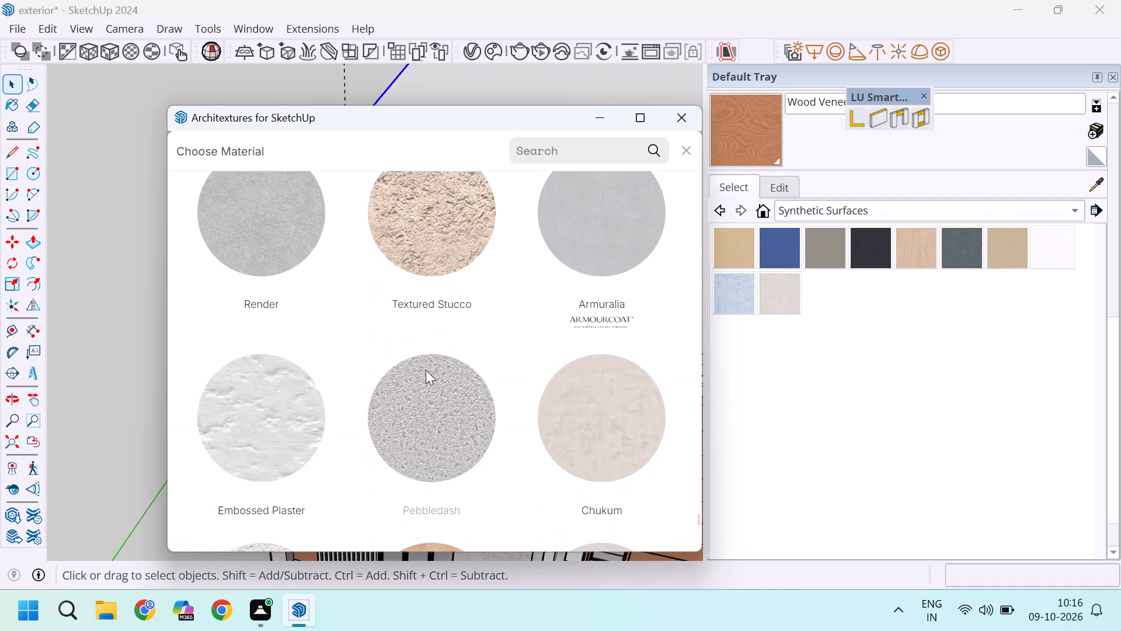
{"action": "scroll", "coordinate": [426, 370], "scroll_direction": "down", "scroll_amount": 6}
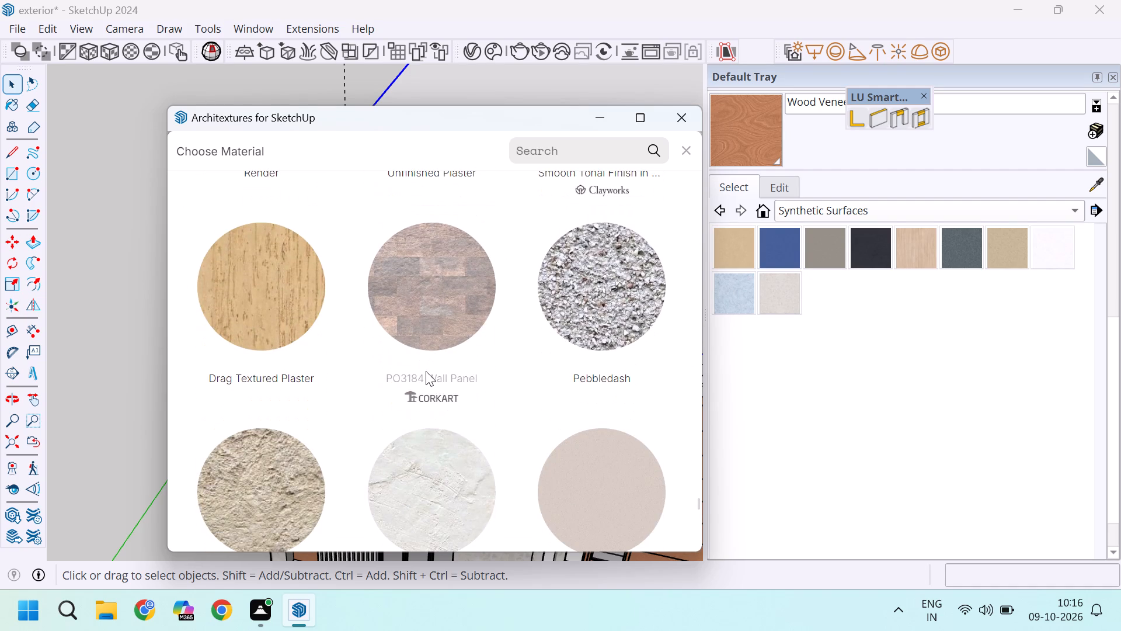
{"action": "scroll", "coordinate": [426, 371], "scroll_direction": "down", "scroll_amount": 8}
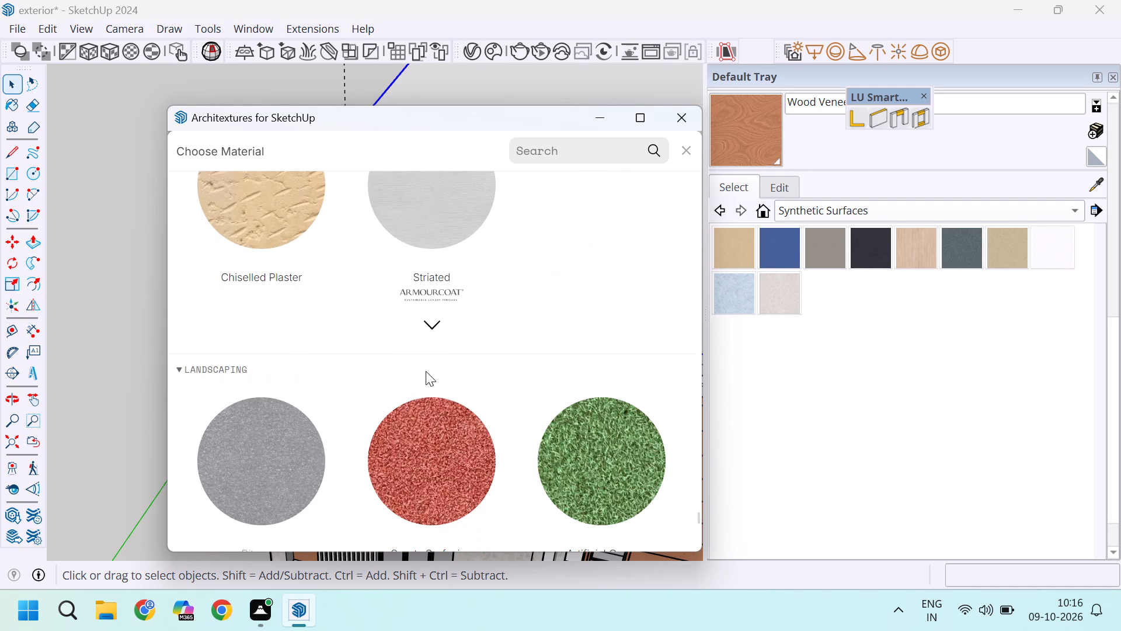
{"action": "scroll", "coordinate": [426, 371], "scroll_direction": "up", "scroll_amount": 1}
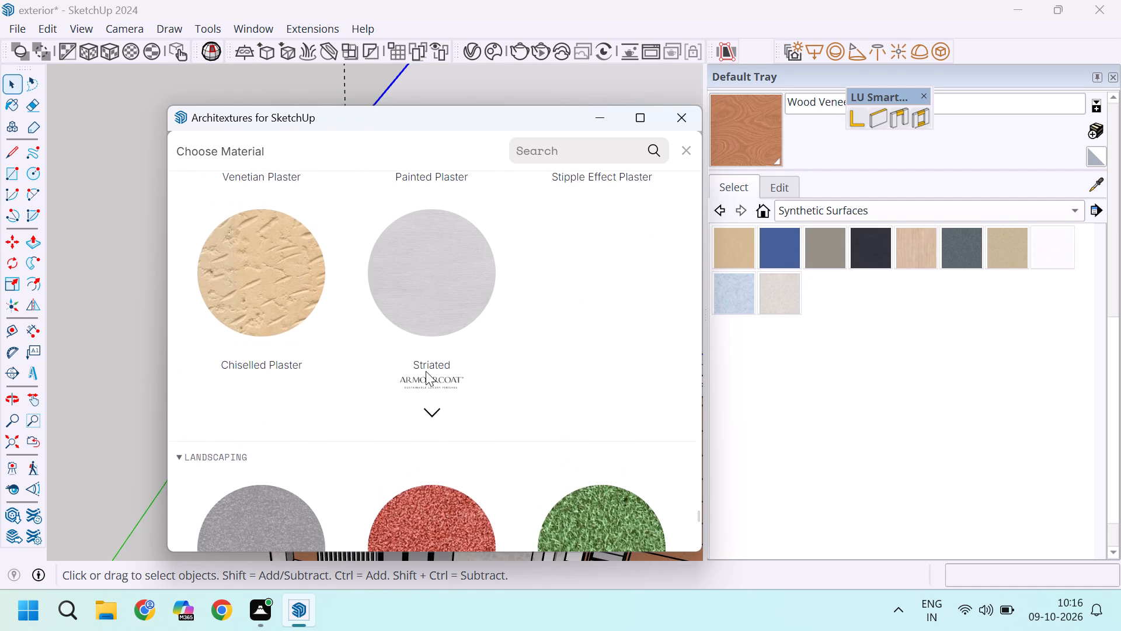
{"action": "scroll", "coordinate": [426, 371], "scroll_direction": "down", "scroll_amount": 4}
{"action": "scroll", "coordinate": [426, 371], "scroll_direction": "up", "scroll_amount": 2}
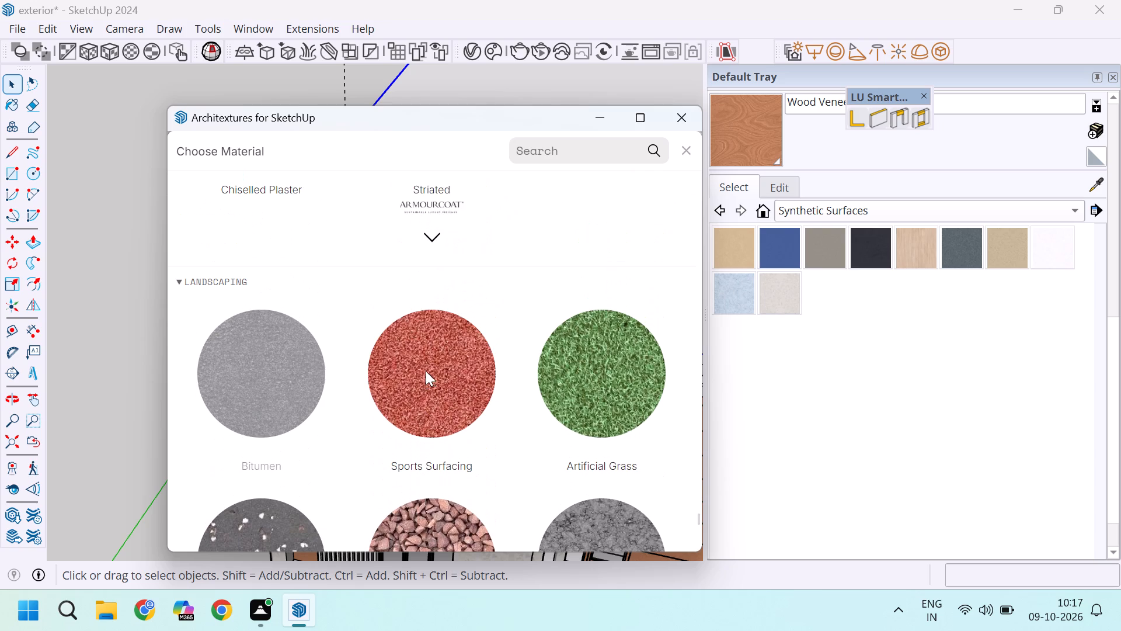
{"action": "scroll", "coordinate": [426, 371], "scroll_direction": "down", "scroll_amount": 1}
Choose Render from the finishes as the new texture's material and view its colour adjustments.
{"action": "scroll", "coordinate": [426, 371], "scroll_direction": "up", "scroll_amount": 20}
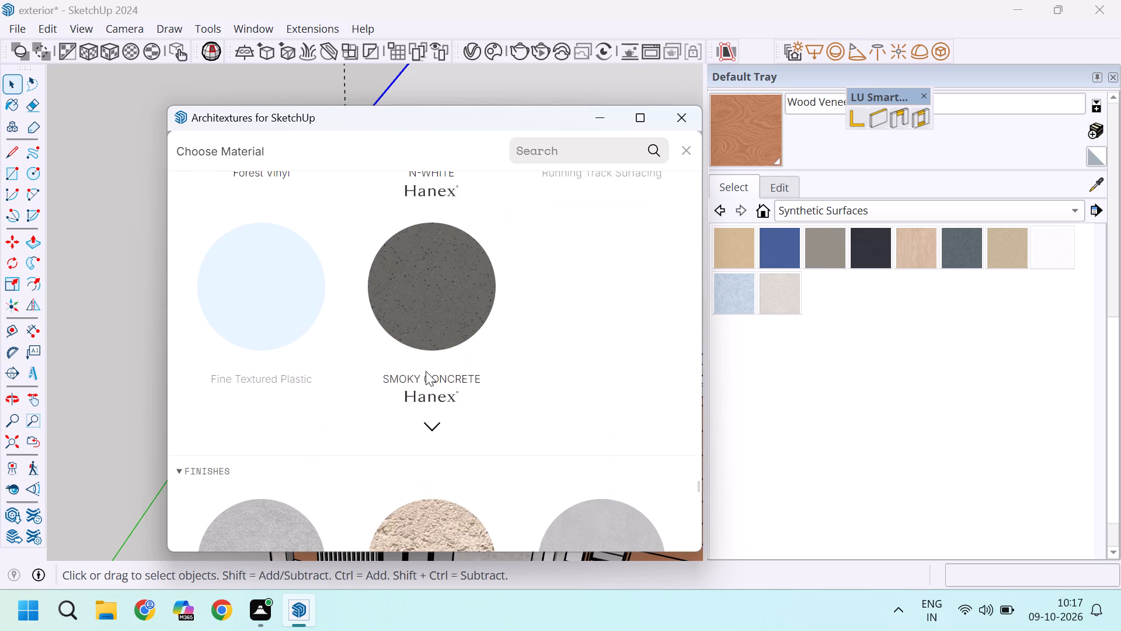
{"action": "scroll", "coordinate": [426, 371], "scroll_direction": "down", "scroll_amount": 2}
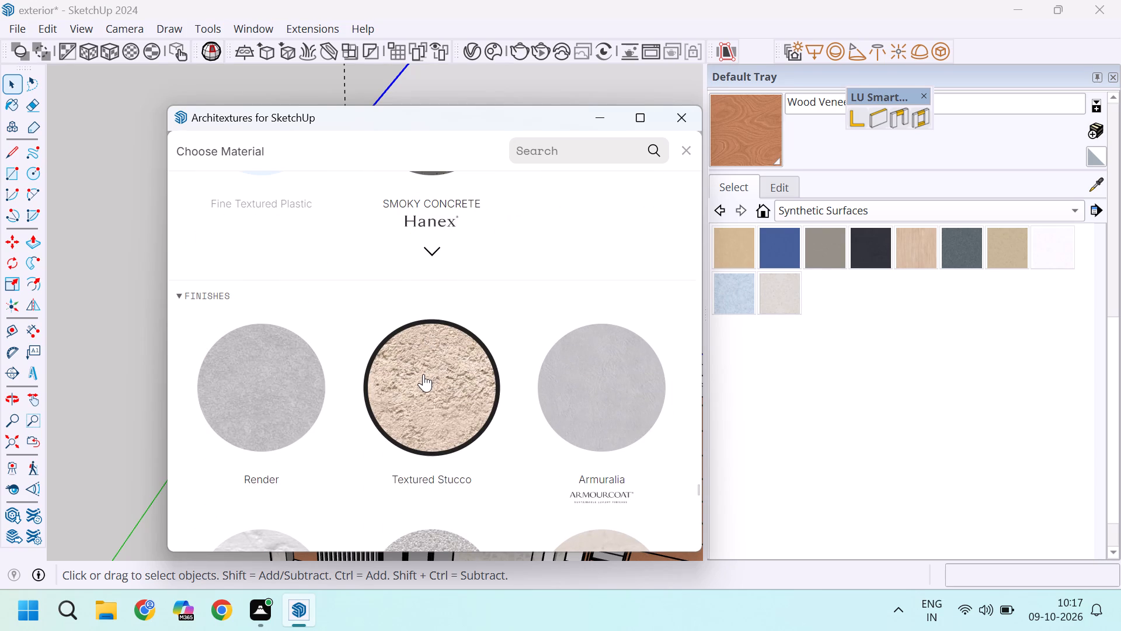
{"action": "left_click", "coordinate": [281, 373]}
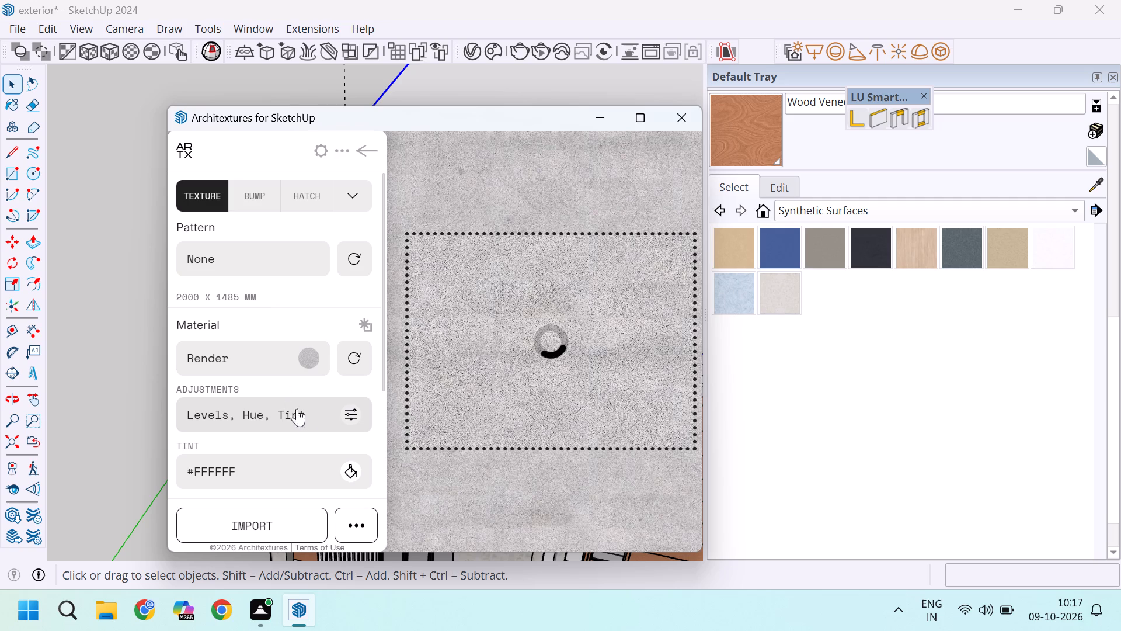
{"action": "left_click", "coordinate": [357, 414]}
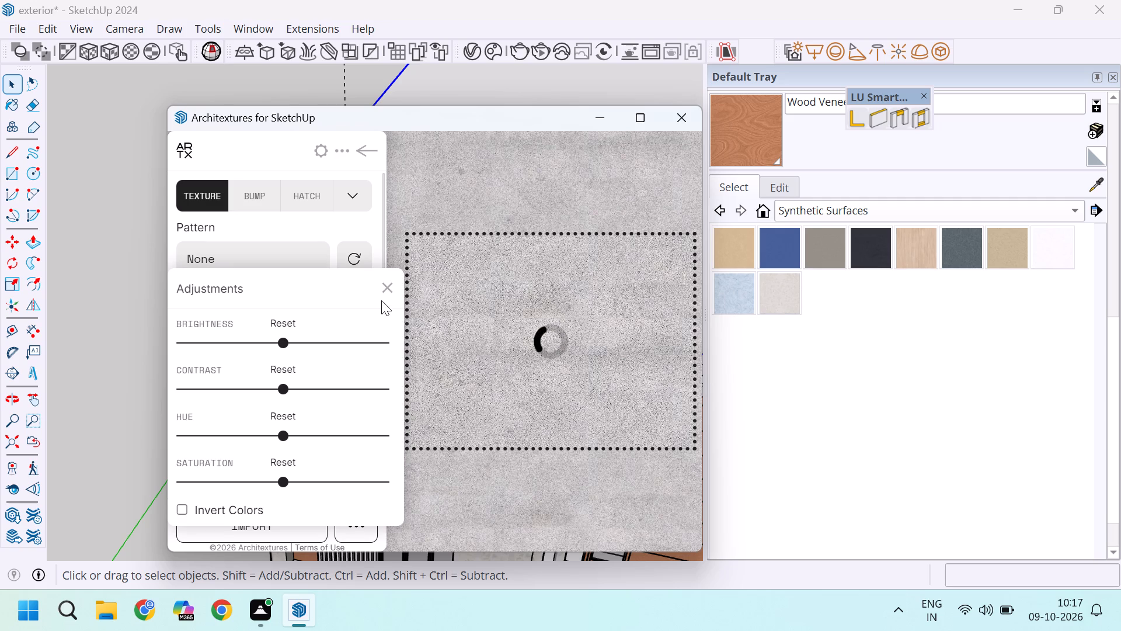
{"action": "left_click", "coordinate": [390, 282]}
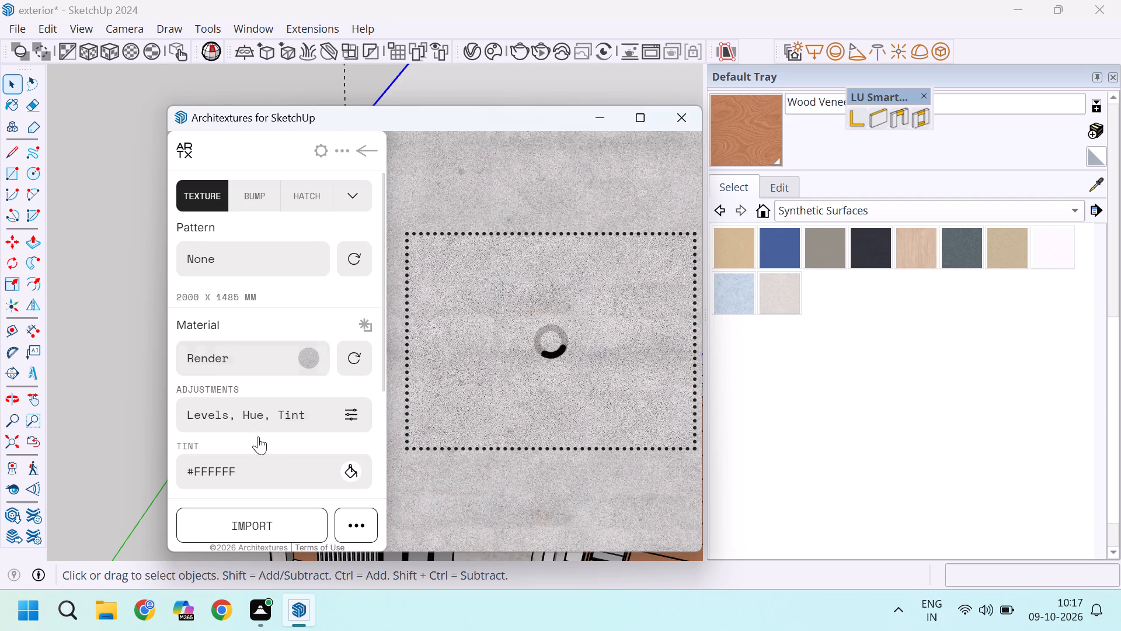
Set the Render material's tint to dark red #602f2f.
{"action": "left_click", "coordinate": [357, 473]}
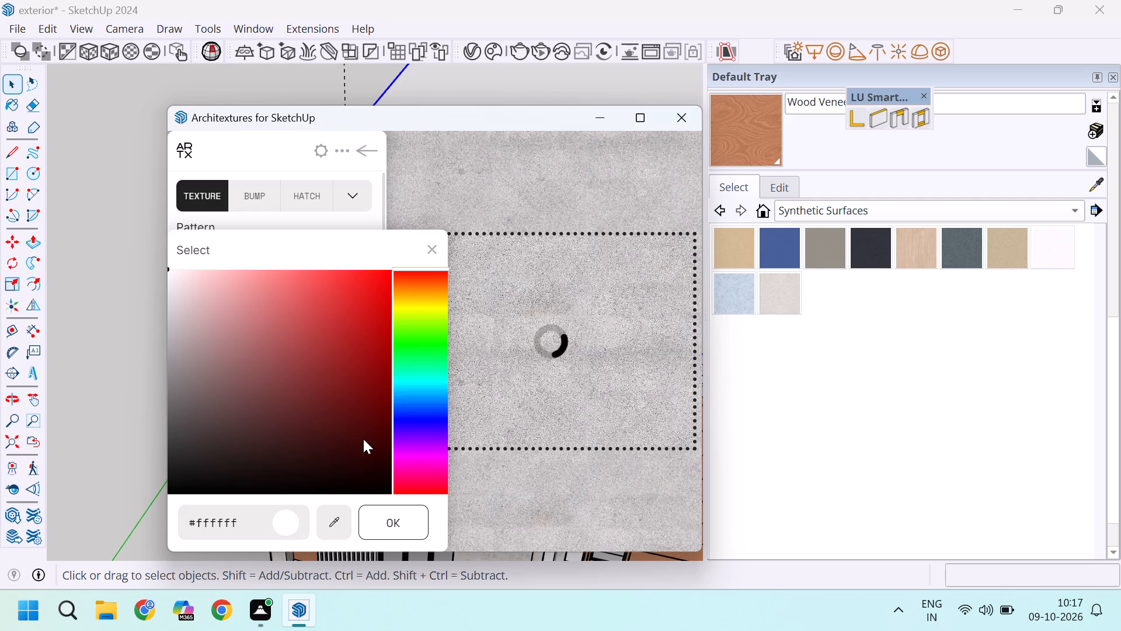
{"action": "left_click", "coordinate": [281, 410]}
{"action": "left_click", "coordinate": [375, 522]}
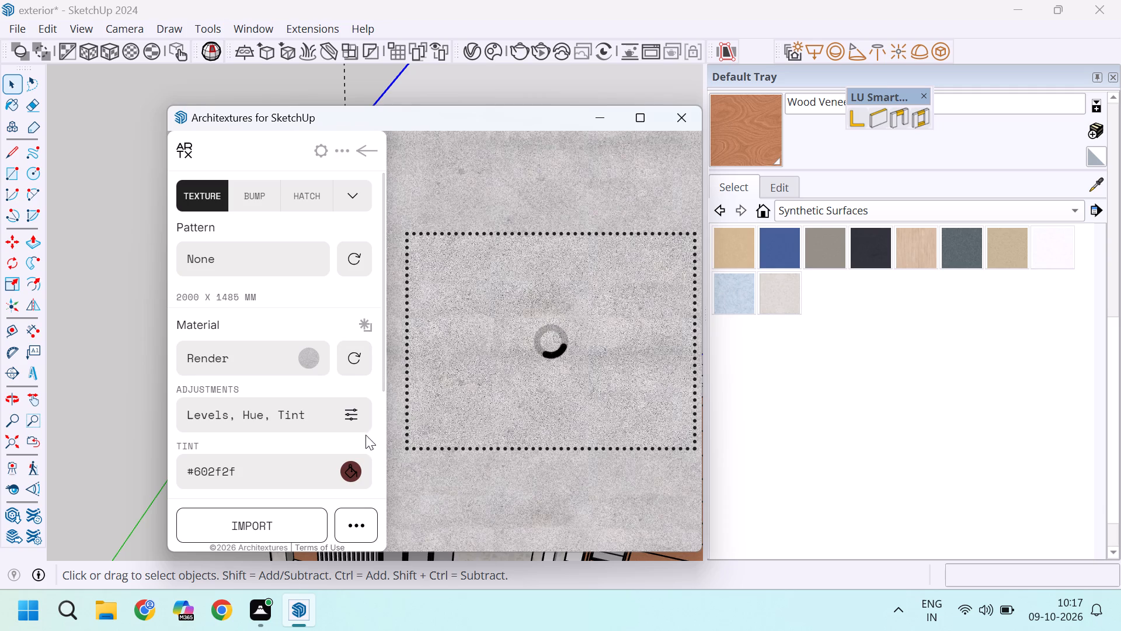
Import the tinted Render texture into the model as a paint material.
{"action": "scroll", "coordinate": [252, 429], "scroll_direction": "down", "scroll_amount": 4}
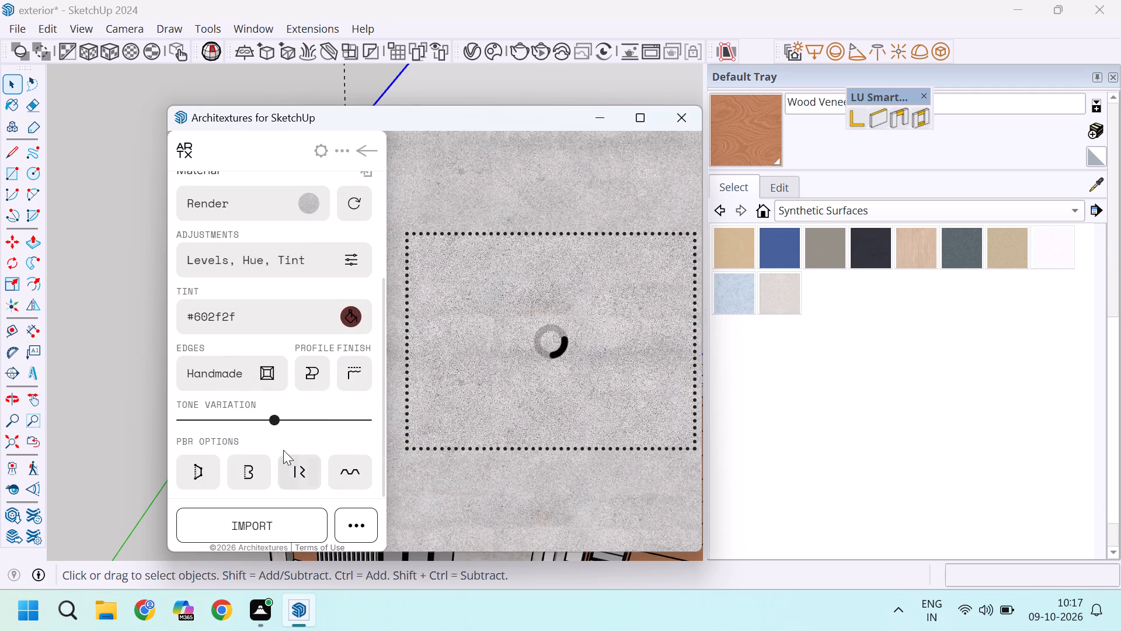
{"action": "scroll", "coordinate": [337, 412], "scroll_direction": "down", "scroll_amount": 4}
{"action": "left_click", "coordinate": [566, 321]}
{"action": "left_click", "coordinate": [319, 528]}
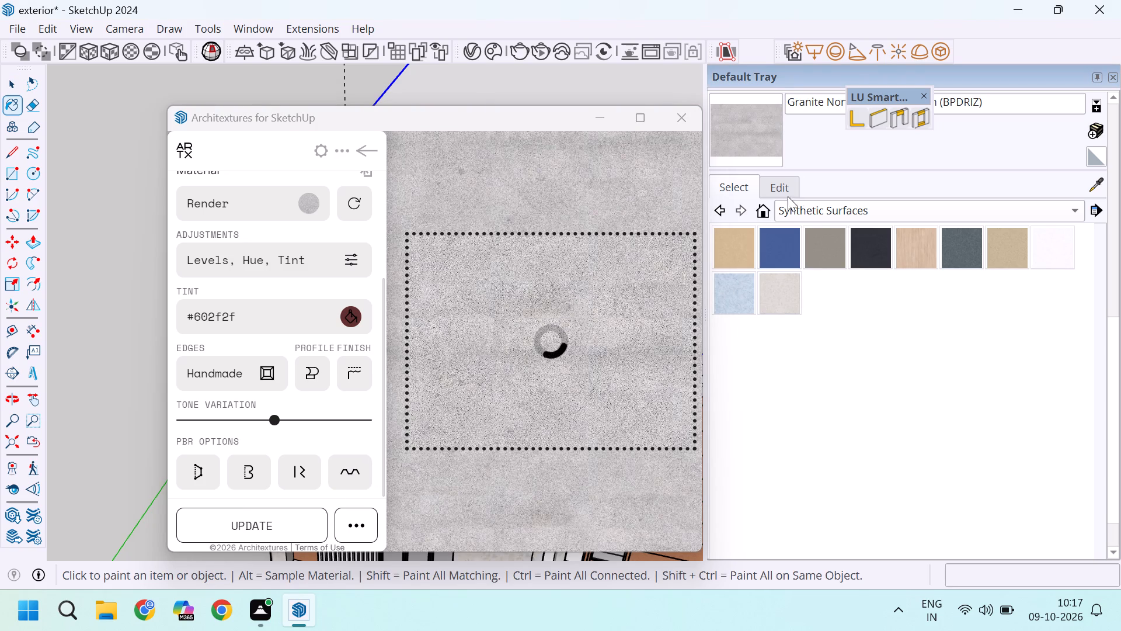
Uncover the fins and paint the fin at the right end of the array with the imported material.
{"action": "left_click_drag", "start_coordinate": [492, 125], "coordinate": [467, 195]}
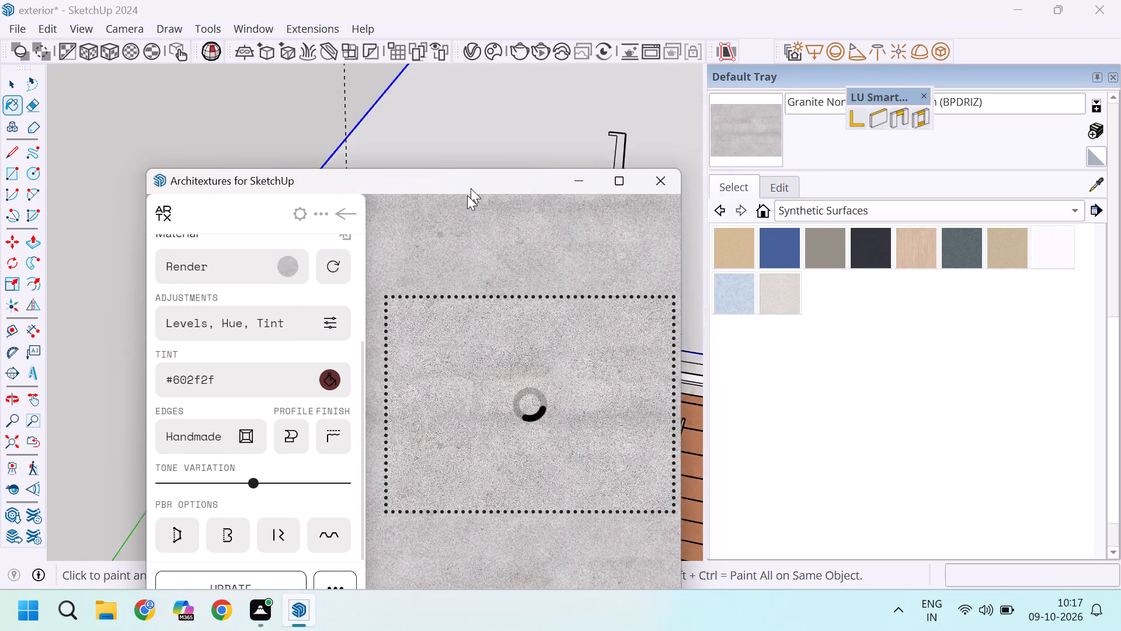
{"action": "left_click_drag", "start_coordinate": [467, 195], "coordinate": [342, 372]}
{"action": "scroll", "coordinate": [383, 258], "scroll_direction": "up", "scroll_amount": 12}
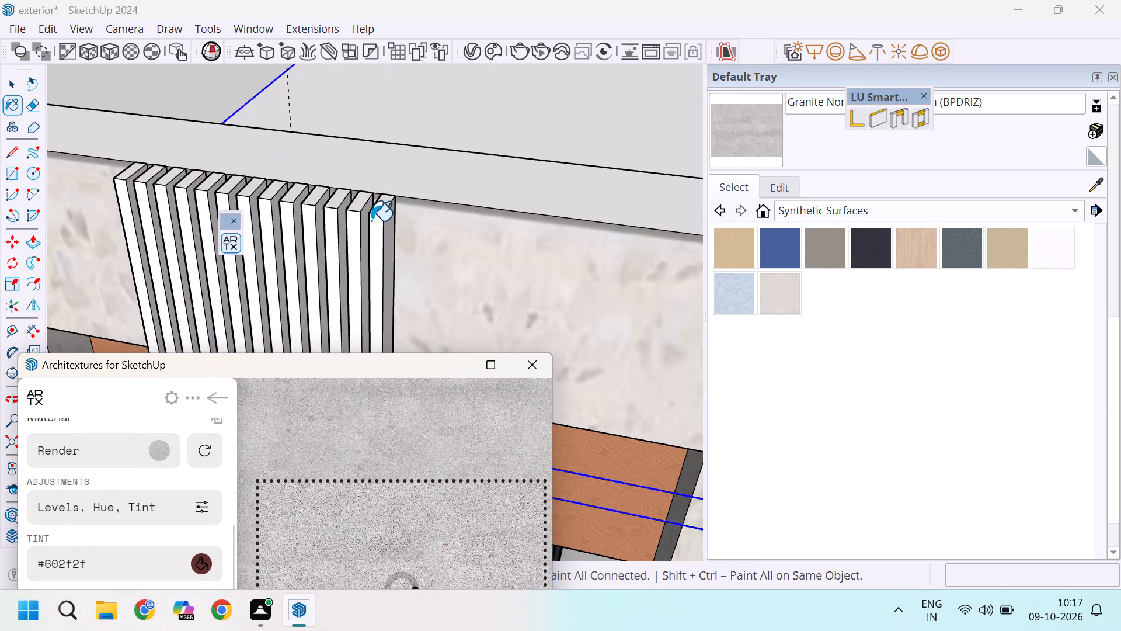
{"action": "left_click", "coordinate": [371, 221]}
Examine the imported material on the painted end fin, both close up and against the stone-clad wall.
{"action": "scroll", "coordinate": [375, 219], "scroll_direction": "up", "scroll_amount": 4}
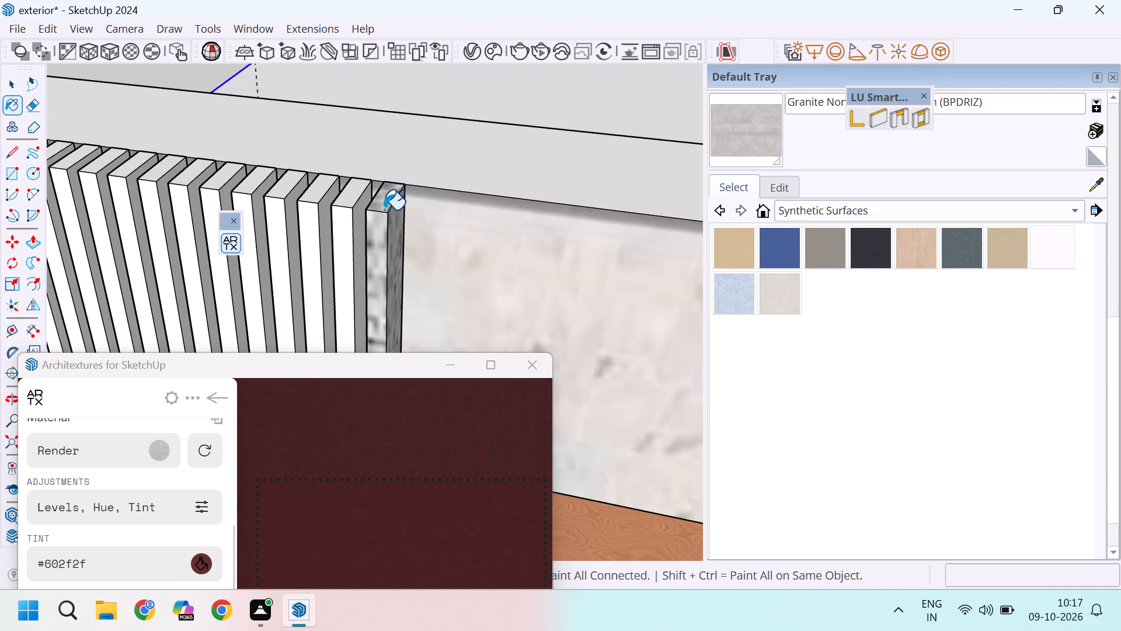
{"action": "scroll", "coordinate": [384, 210], "scroll_direction": "up", "scroll_amount": 5}
{"action": "scroll", "coordinate": [388, 219], "scroll_direction": "down", "scroll_amount": 18}
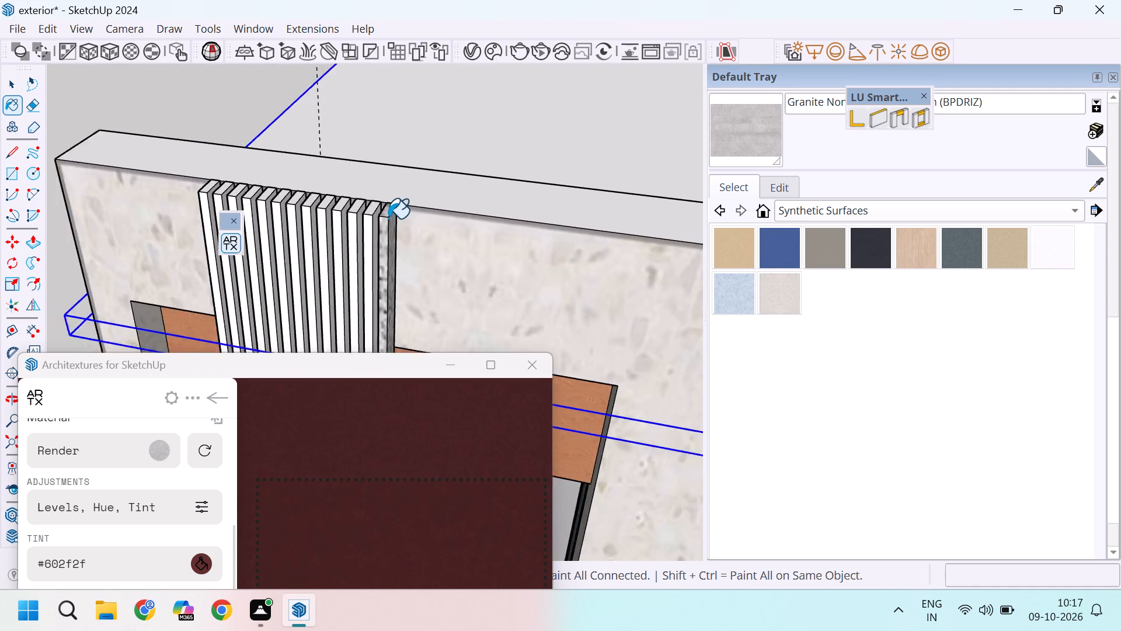
{"action": "scroll", "coordinate": [388, 219], "scroll_direction": "down", "scroll_amount": 15}
{"action": "scroll", "coordinate": [388, 219], "scroll_direction": "up", "scroll_amount": 15}
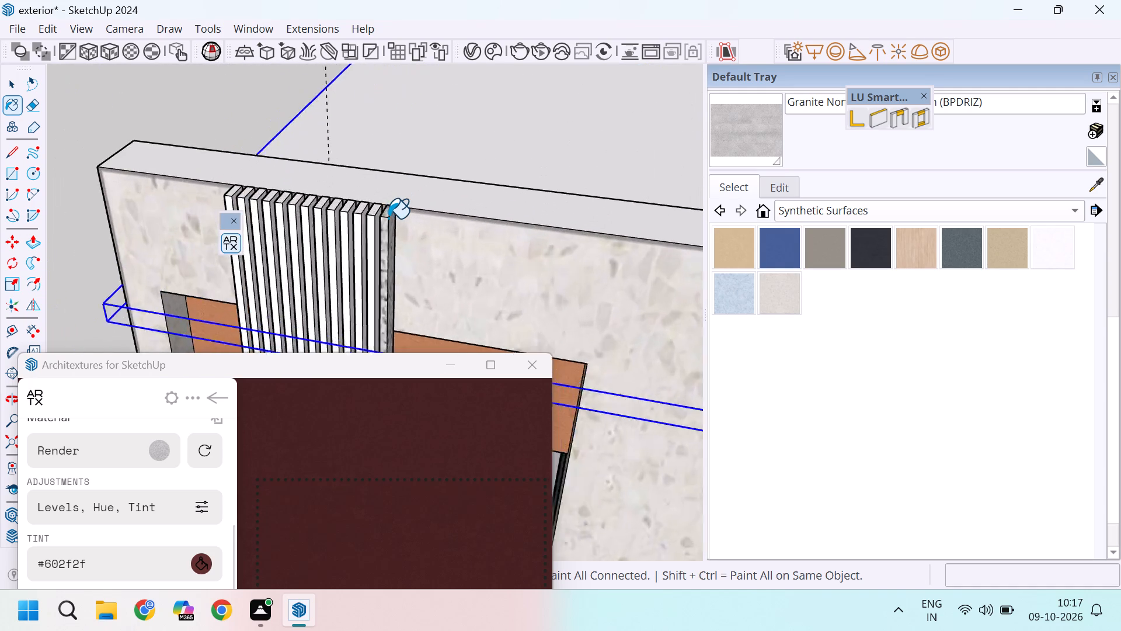
{"action": "scroll", "coordinate": [388, 219], "scroll_direction": "up", "scroll_amount": 3}
{"action": "scroll", "coordinate": [388, 219], "scroll_direction": "down", "scroll_amount": 10}
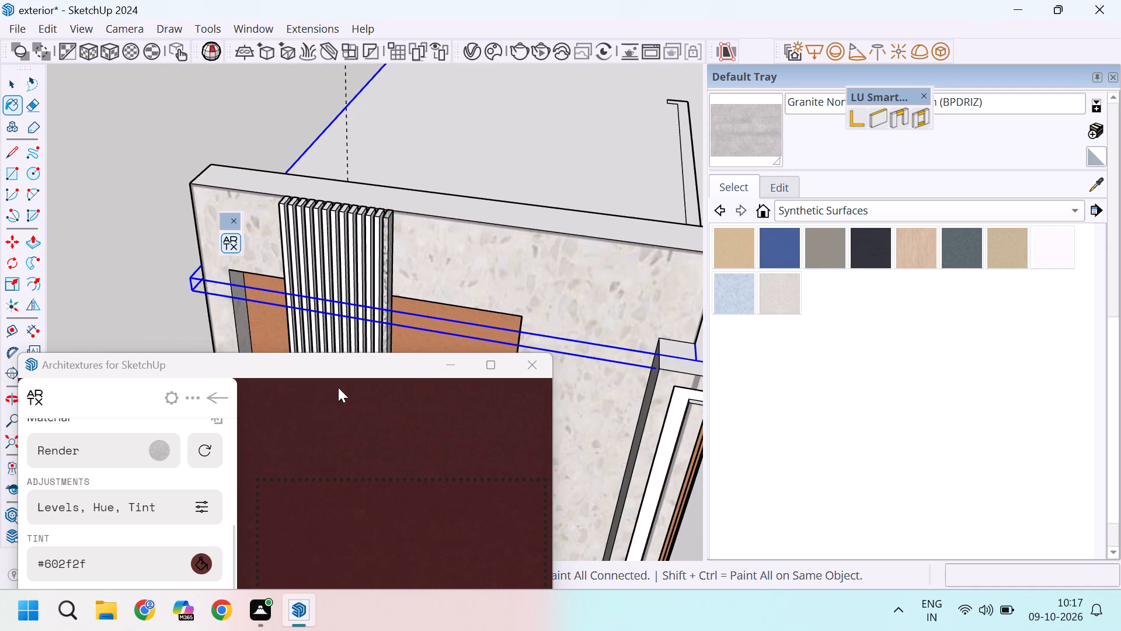
{"action": "scroll", "coordinate": [380, 255], "scroll_direction": "up", "scroll_amount": 2}
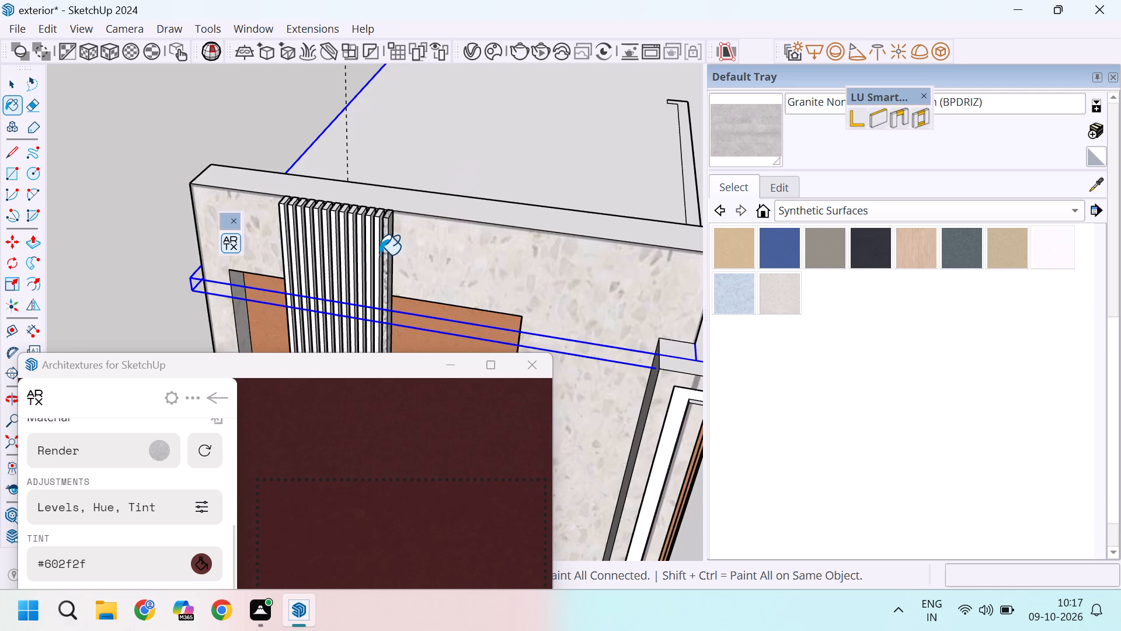
{"action": "scroll", "coordinate": [380, 255], "scroll_direction": "up", "scroll_amount": 4}
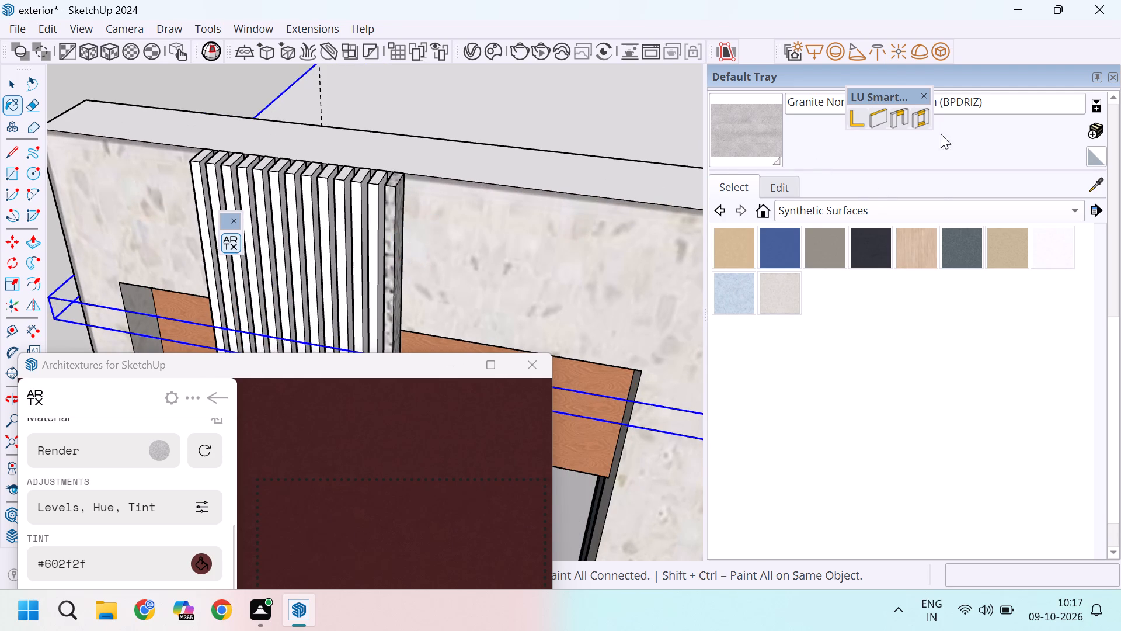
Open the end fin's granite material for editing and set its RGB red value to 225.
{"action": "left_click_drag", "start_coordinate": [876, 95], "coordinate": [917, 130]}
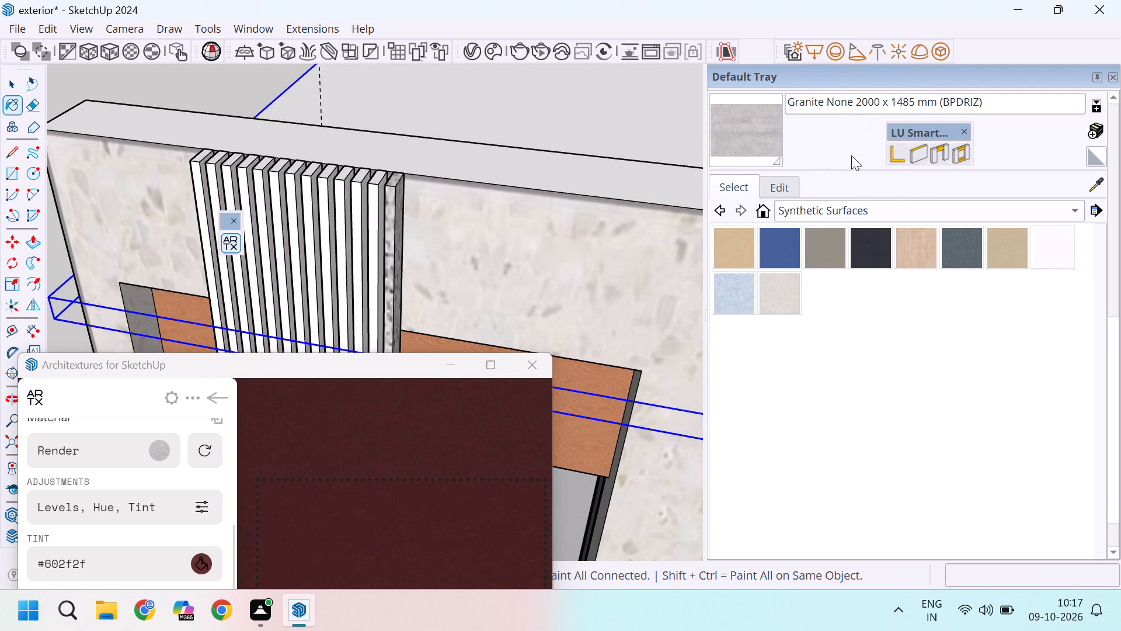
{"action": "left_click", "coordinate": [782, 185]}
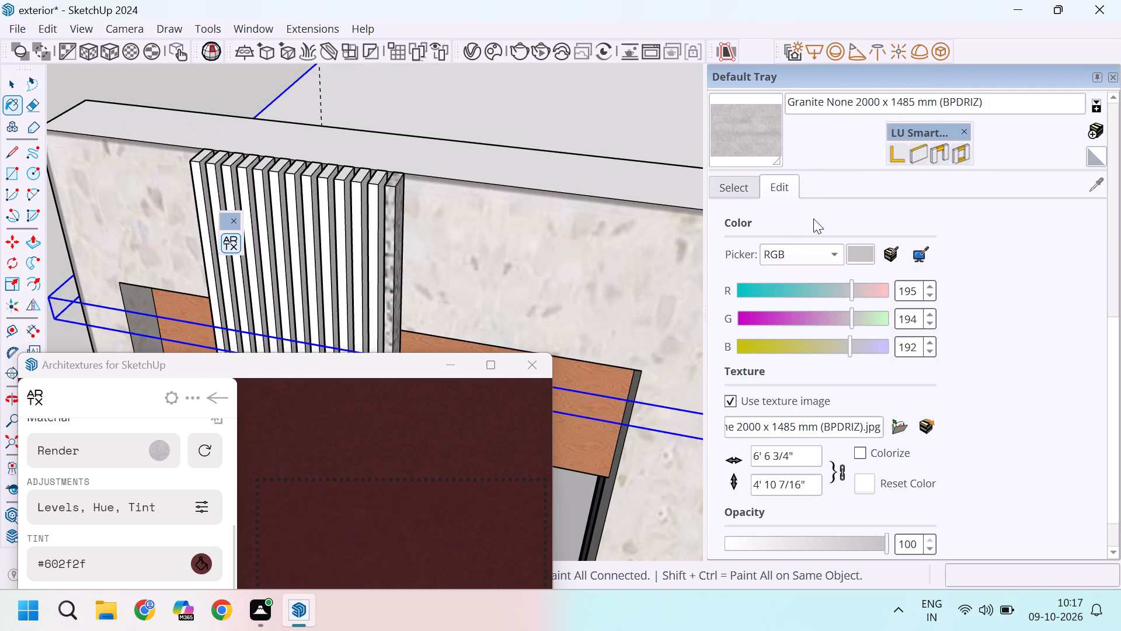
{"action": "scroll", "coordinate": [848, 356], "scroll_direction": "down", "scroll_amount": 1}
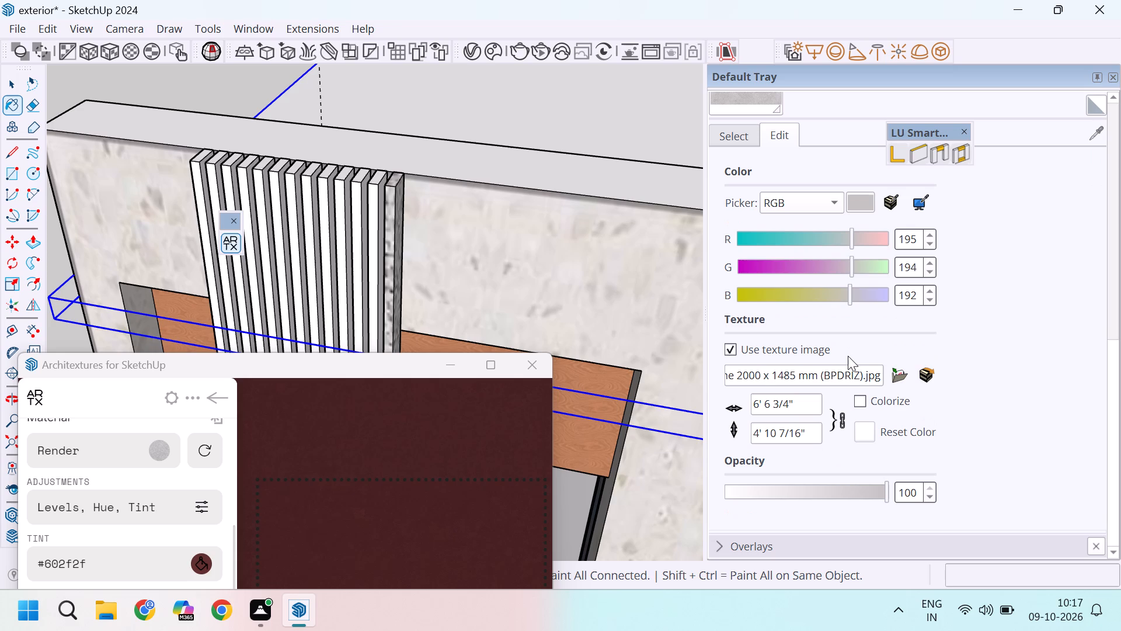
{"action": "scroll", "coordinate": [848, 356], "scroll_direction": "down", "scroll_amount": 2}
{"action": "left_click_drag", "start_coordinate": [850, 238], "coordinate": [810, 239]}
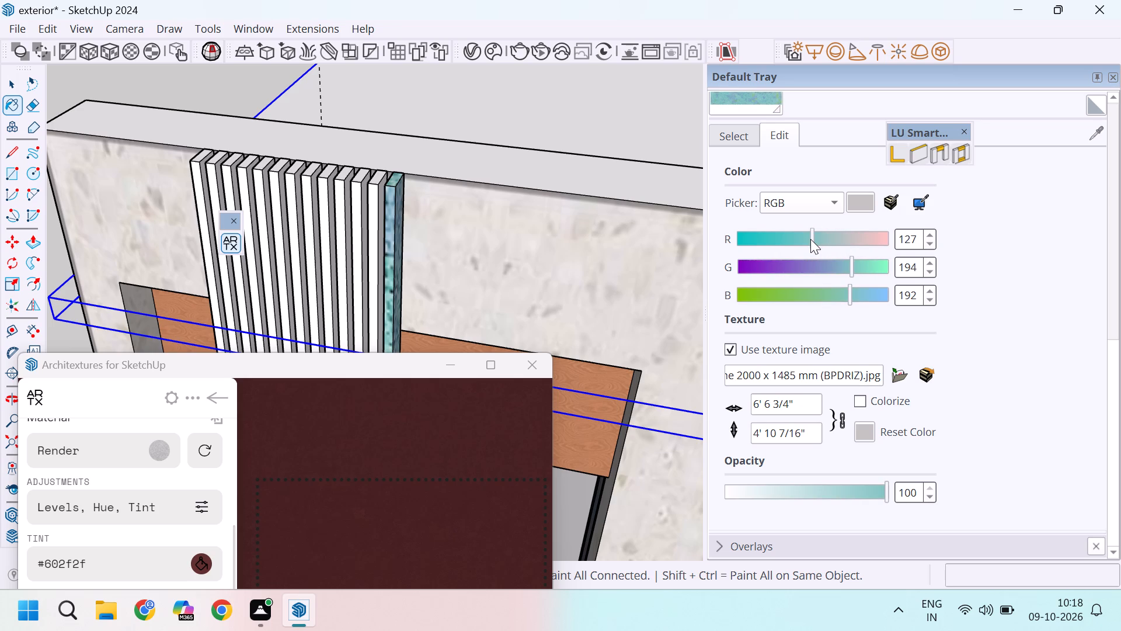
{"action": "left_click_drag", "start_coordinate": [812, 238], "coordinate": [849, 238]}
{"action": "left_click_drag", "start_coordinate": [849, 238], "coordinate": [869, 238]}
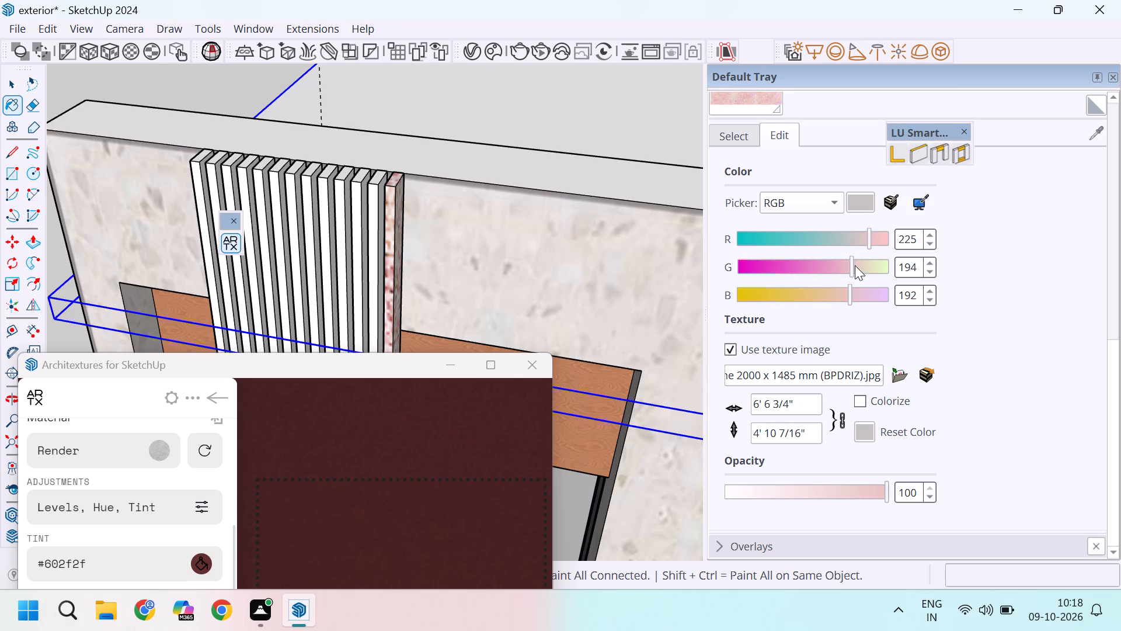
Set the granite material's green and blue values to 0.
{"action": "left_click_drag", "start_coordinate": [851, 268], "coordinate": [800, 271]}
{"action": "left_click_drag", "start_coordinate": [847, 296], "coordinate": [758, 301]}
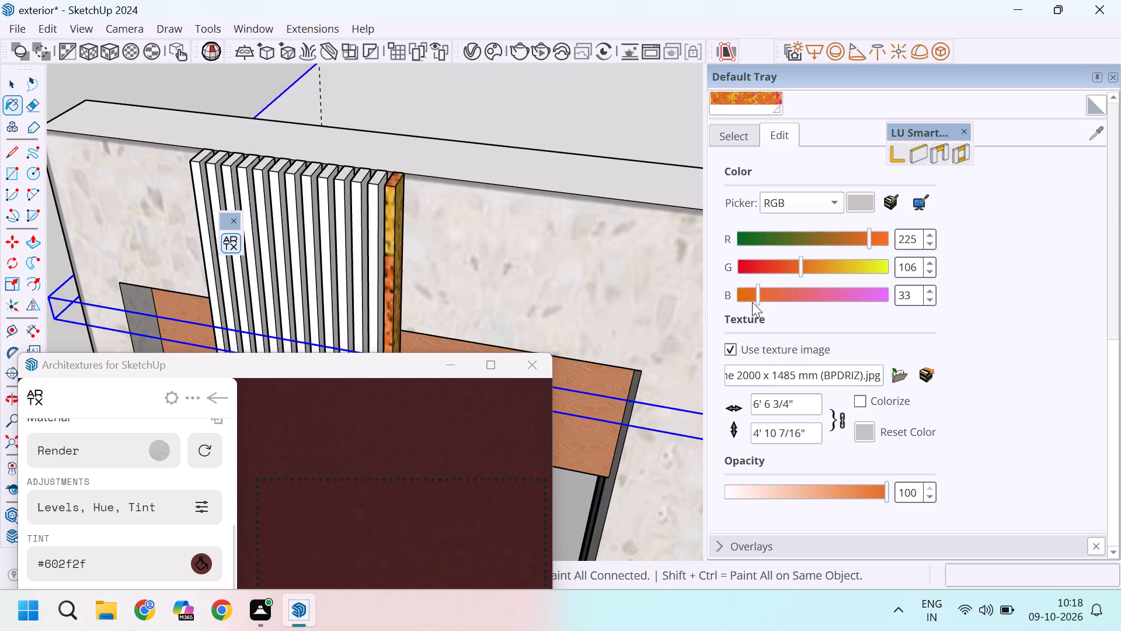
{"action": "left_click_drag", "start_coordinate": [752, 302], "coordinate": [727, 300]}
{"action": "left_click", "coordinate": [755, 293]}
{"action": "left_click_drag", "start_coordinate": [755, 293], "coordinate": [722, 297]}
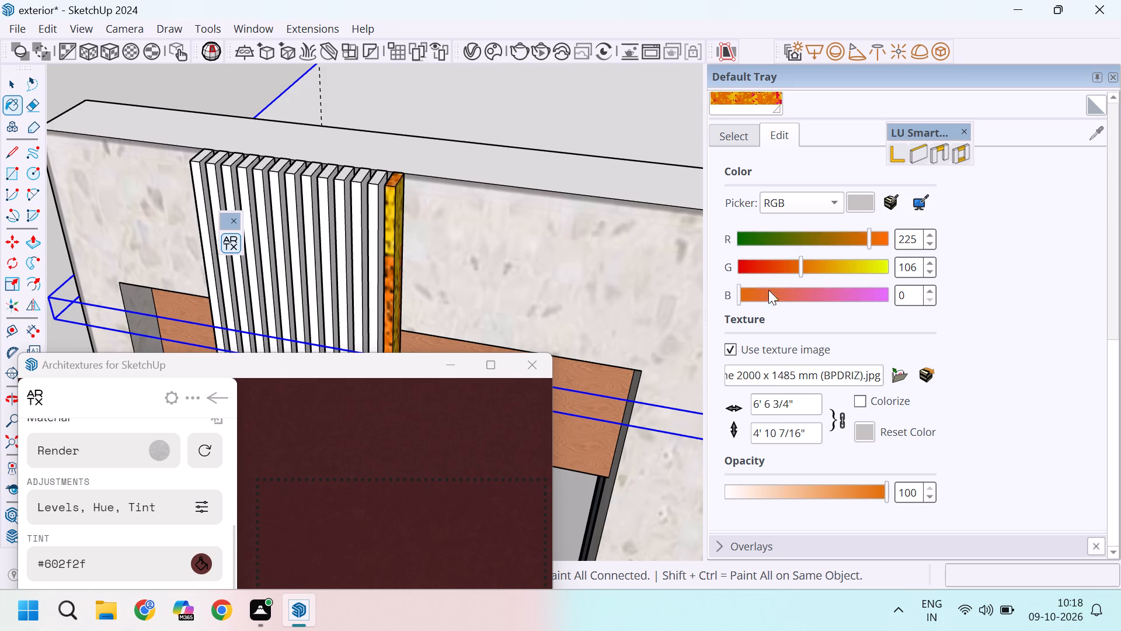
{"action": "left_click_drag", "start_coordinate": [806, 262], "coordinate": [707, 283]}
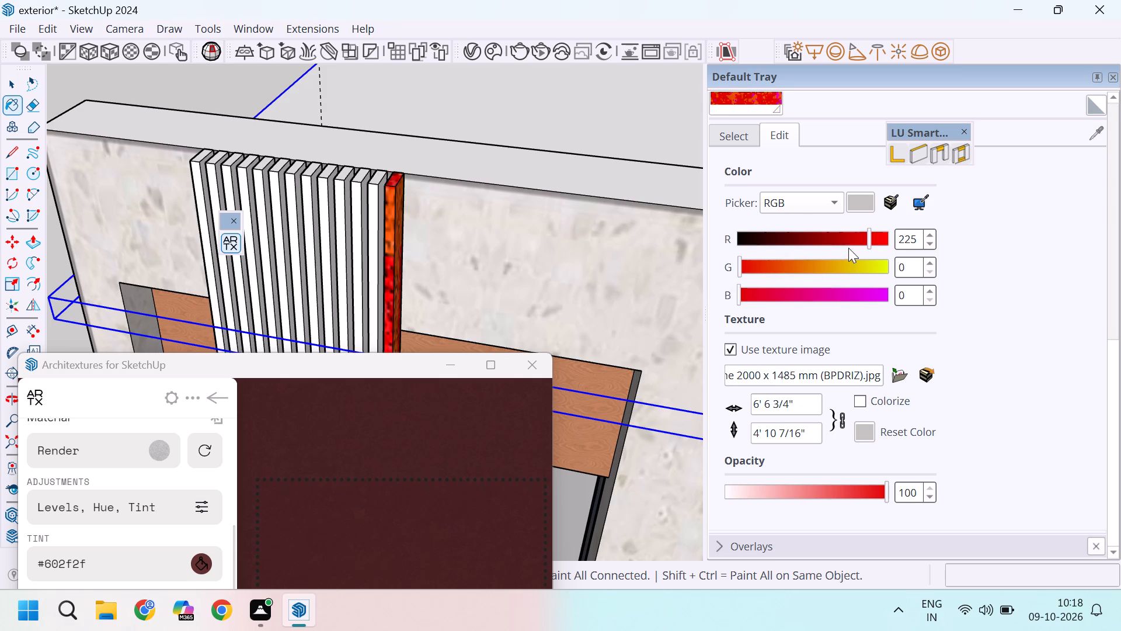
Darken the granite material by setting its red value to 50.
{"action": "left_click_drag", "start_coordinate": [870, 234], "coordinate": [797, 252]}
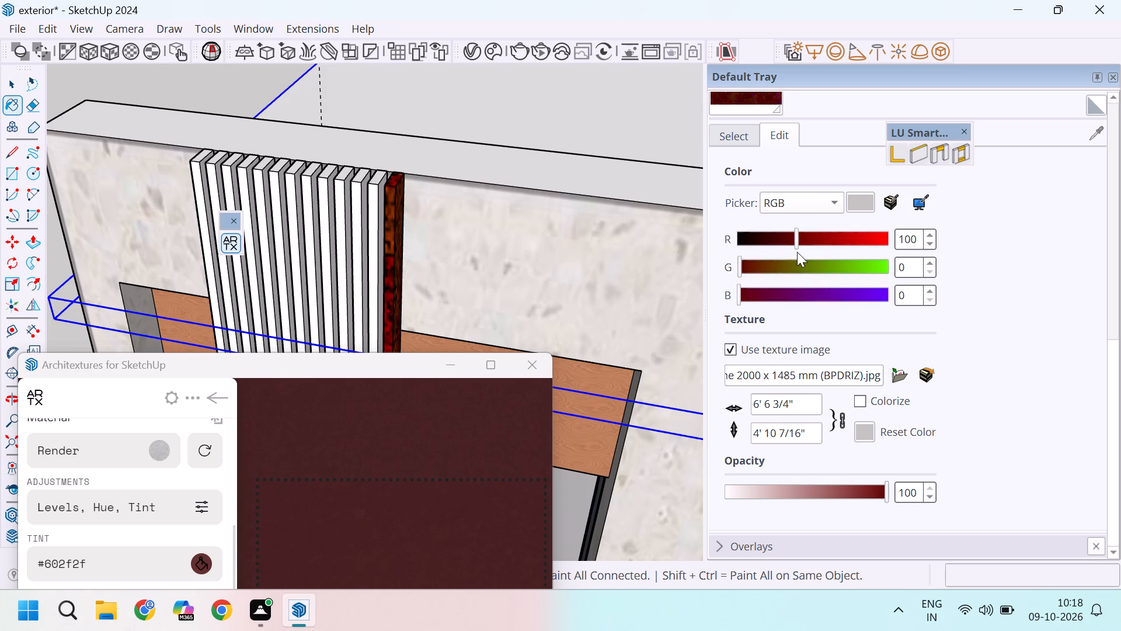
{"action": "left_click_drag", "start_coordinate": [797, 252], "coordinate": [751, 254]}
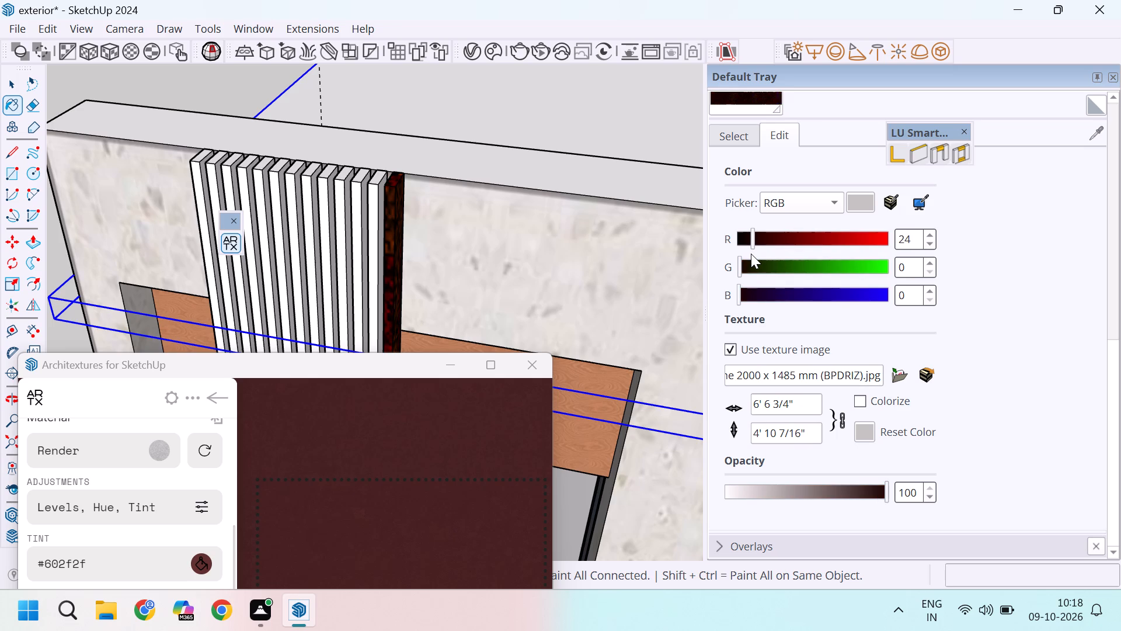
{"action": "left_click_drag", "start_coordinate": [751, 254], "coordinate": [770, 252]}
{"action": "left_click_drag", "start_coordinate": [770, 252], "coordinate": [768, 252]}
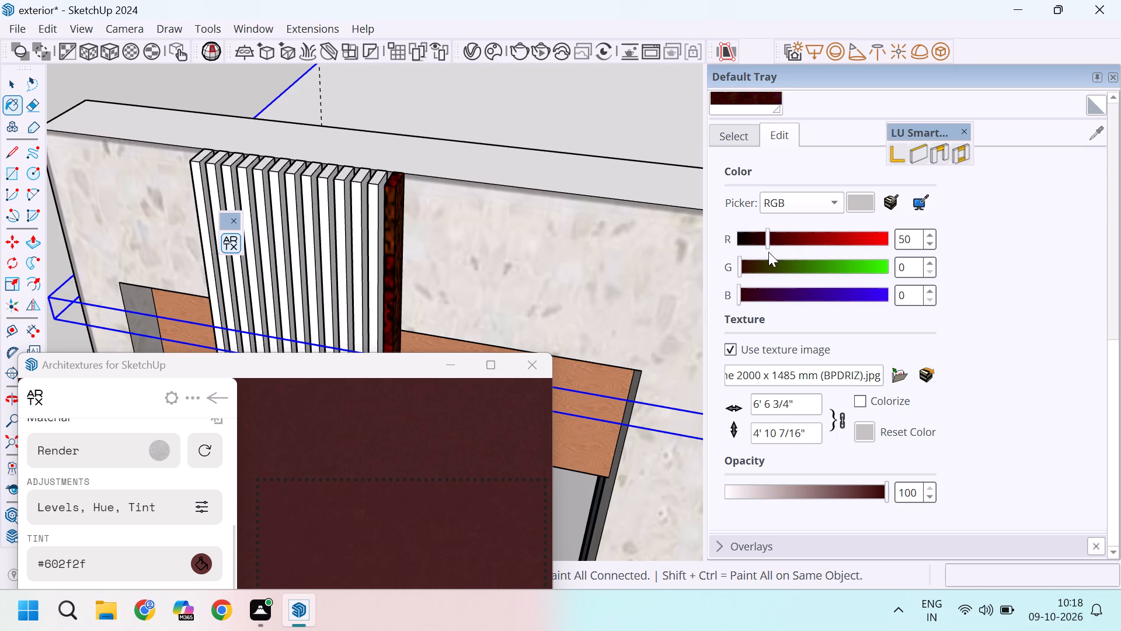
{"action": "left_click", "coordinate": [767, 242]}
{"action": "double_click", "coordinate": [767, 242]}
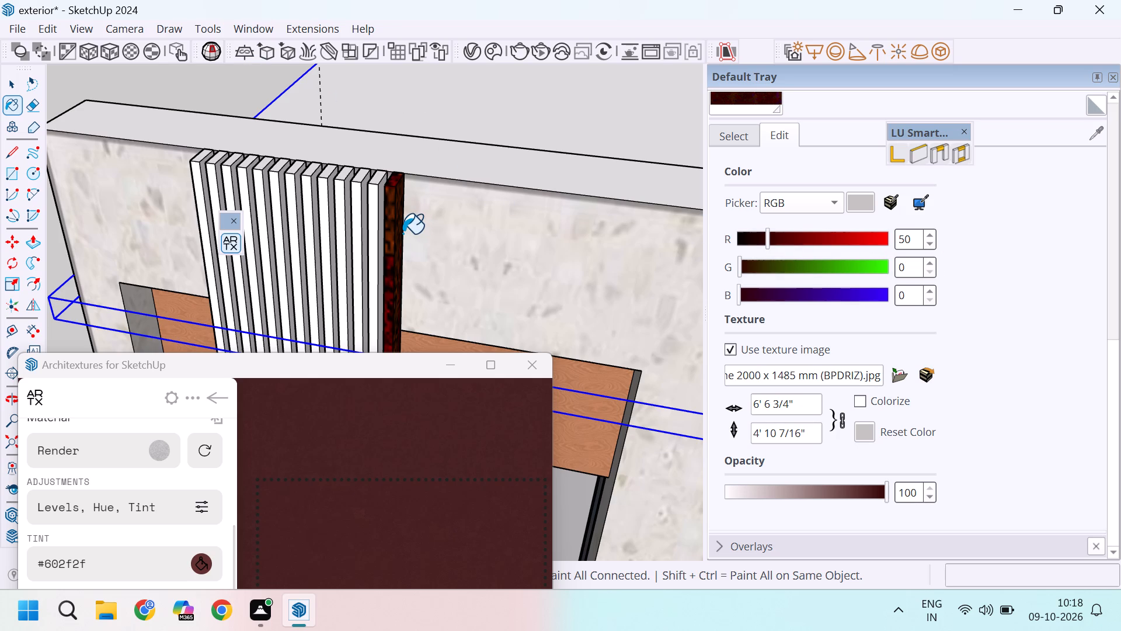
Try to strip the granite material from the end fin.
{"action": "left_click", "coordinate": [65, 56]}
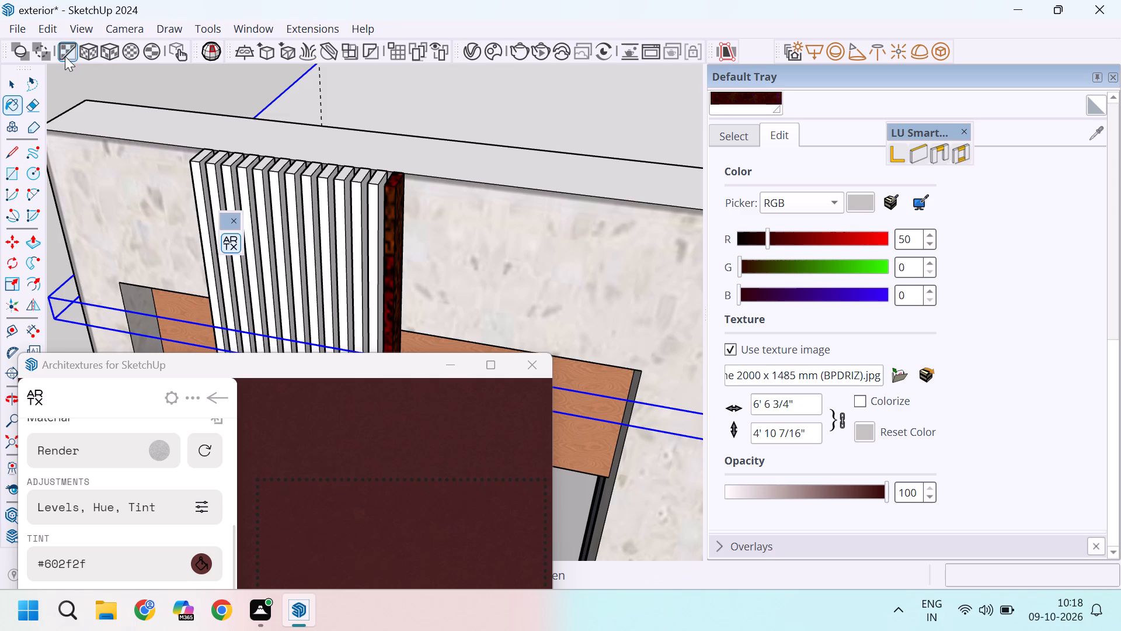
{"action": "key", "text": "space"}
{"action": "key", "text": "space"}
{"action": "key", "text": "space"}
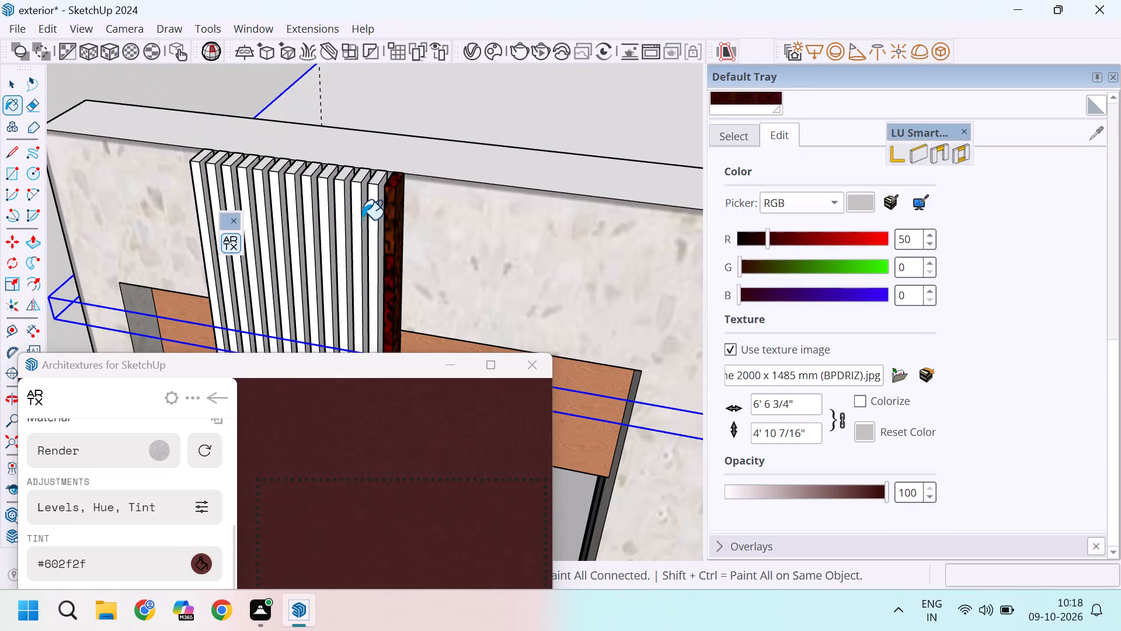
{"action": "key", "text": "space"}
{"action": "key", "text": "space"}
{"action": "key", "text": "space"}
Close the Architextures window.
{"action": "left_click", "coordinate": [535, 365]}
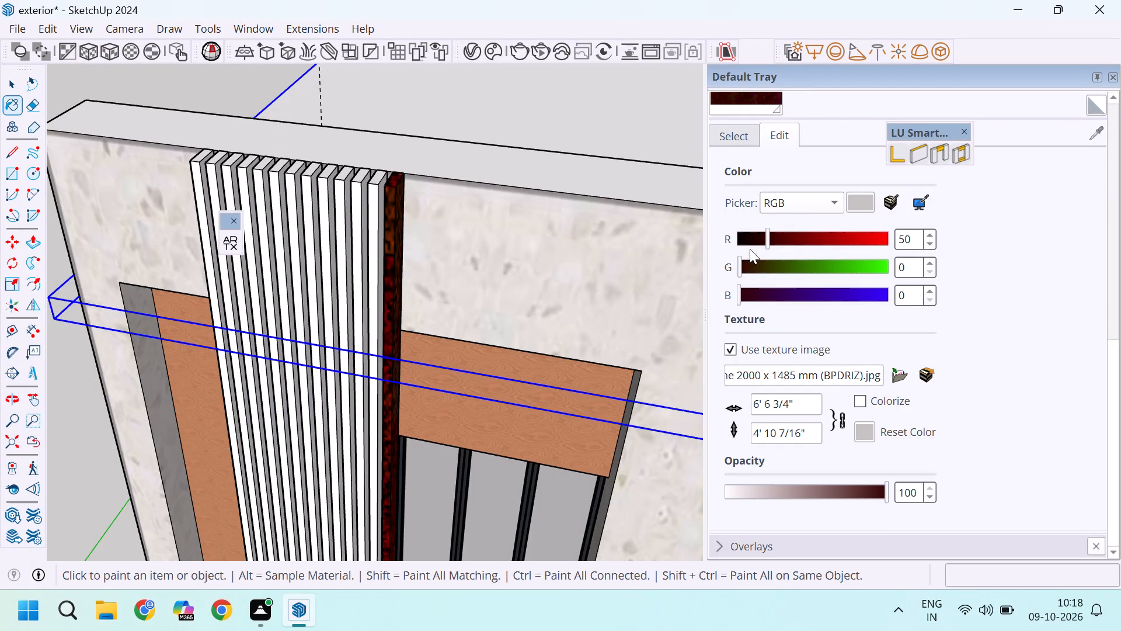
{"action": "key", "text": "space"}
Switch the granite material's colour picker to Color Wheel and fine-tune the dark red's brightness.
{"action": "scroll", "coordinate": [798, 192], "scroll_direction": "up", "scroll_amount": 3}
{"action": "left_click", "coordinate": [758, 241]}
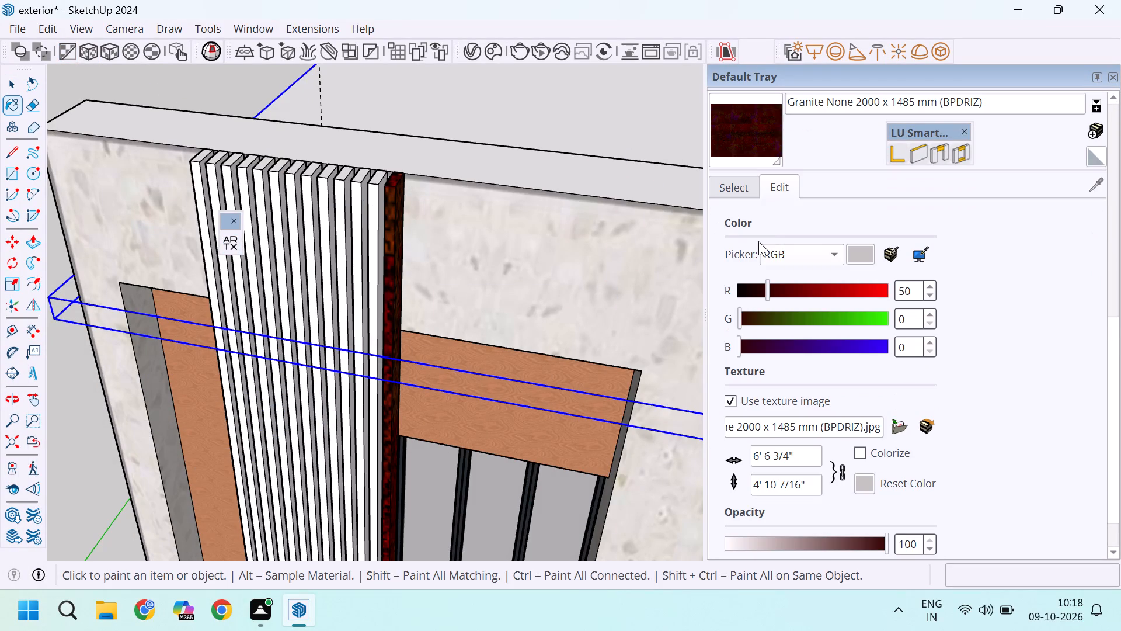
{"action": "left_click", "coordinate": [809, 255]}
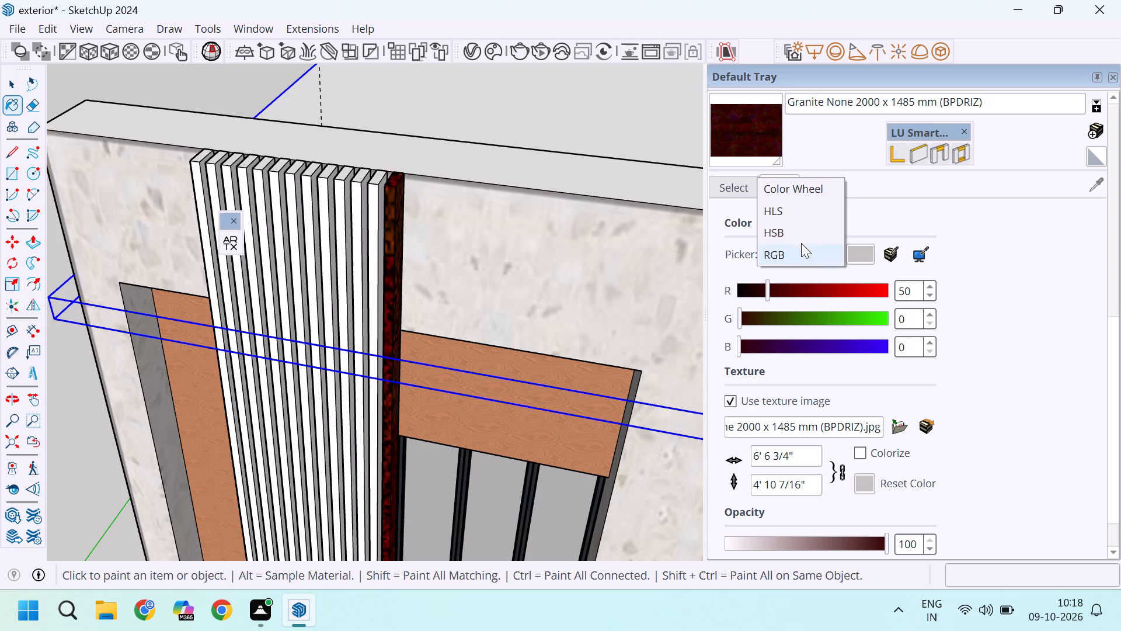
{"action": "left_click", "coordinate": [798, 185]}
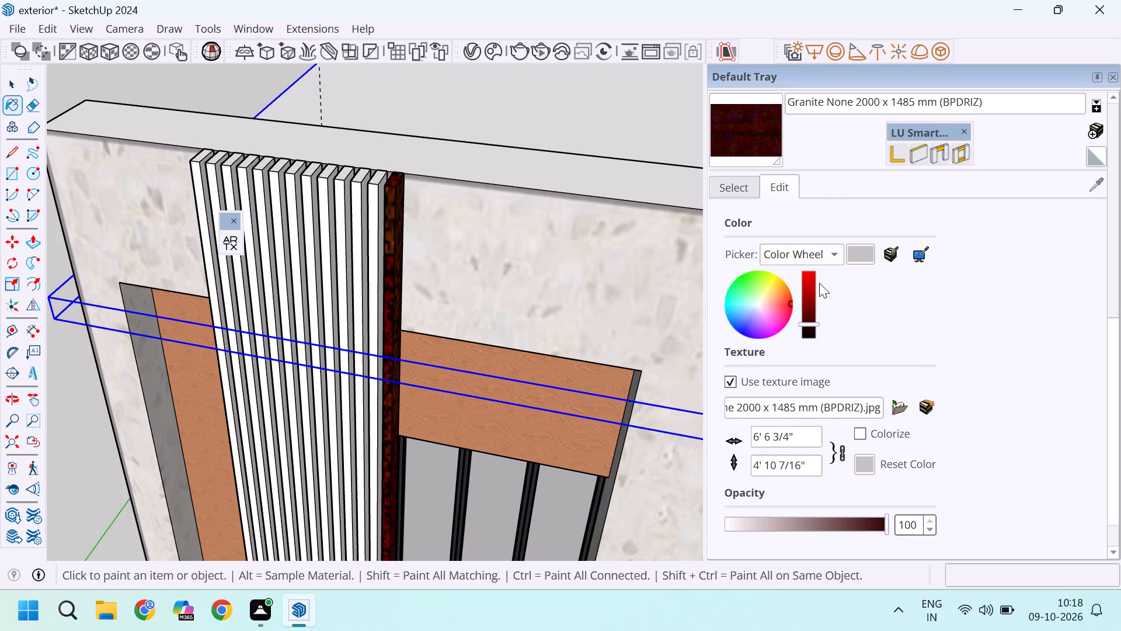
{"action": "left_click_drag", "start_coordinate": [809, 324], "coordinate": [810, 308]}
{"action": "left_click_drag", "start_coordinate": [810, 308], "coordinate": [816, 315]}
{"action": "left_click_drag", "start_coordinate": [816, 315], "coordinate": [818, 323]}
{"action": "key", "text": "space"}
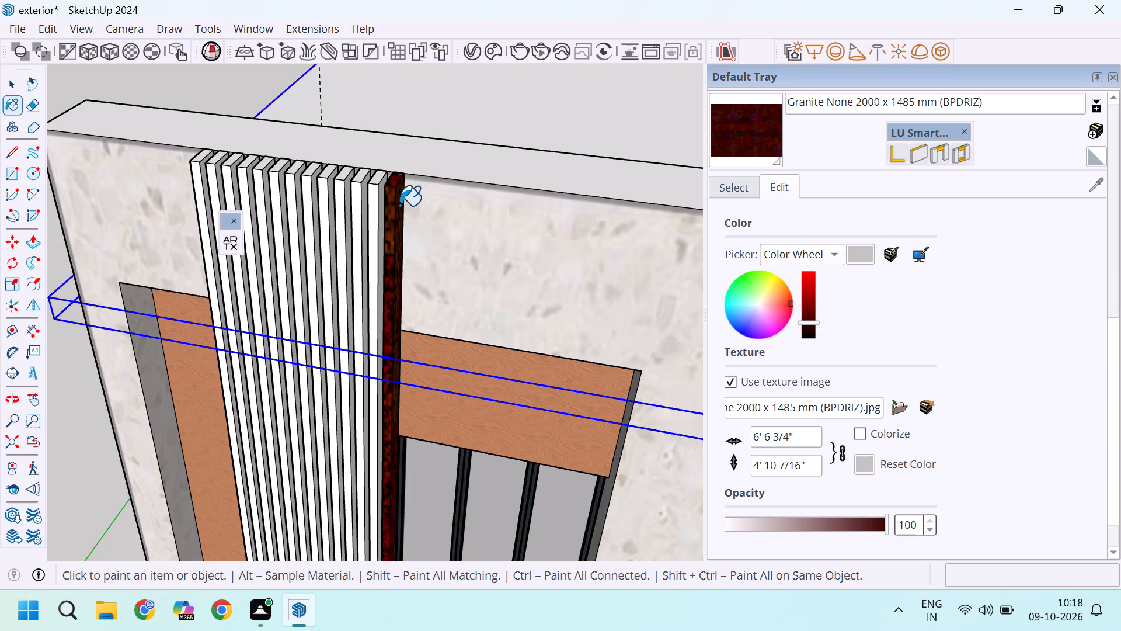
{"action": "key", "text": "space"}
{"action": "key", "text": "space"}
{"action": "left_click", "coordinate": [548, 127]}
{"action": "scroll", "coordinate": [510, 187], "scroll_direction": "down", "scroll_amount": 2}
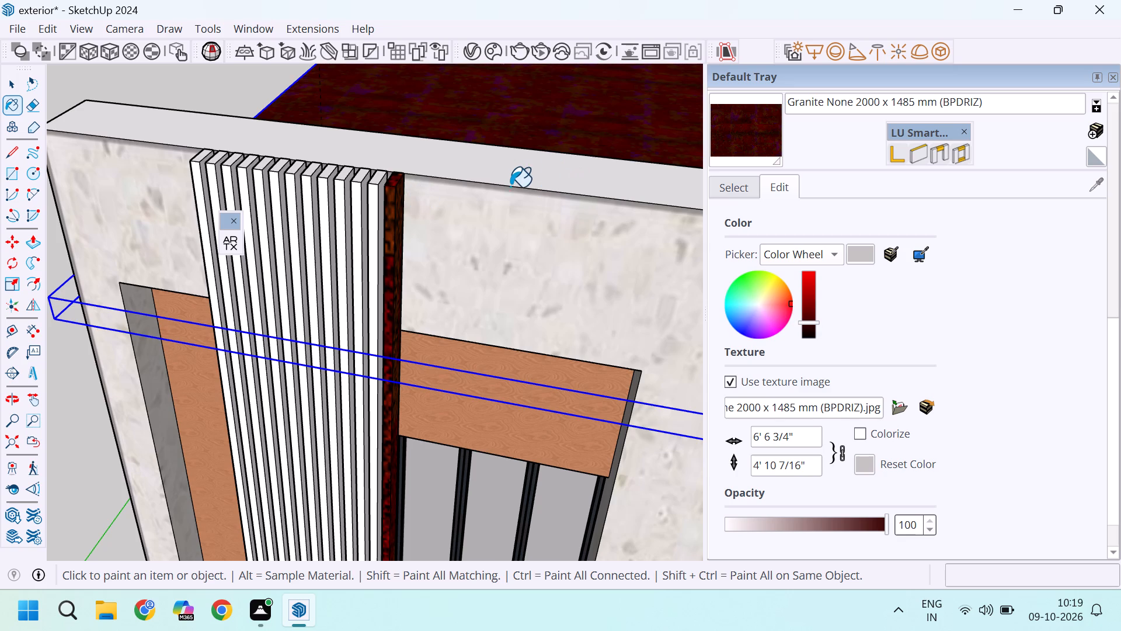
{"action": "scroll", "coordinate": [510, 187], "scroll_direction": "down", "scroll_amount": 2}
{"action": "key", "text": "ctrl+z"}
Select the fin at the right end of the array and strip its granite material back to the default.
{"action": "key", "text": "space"}
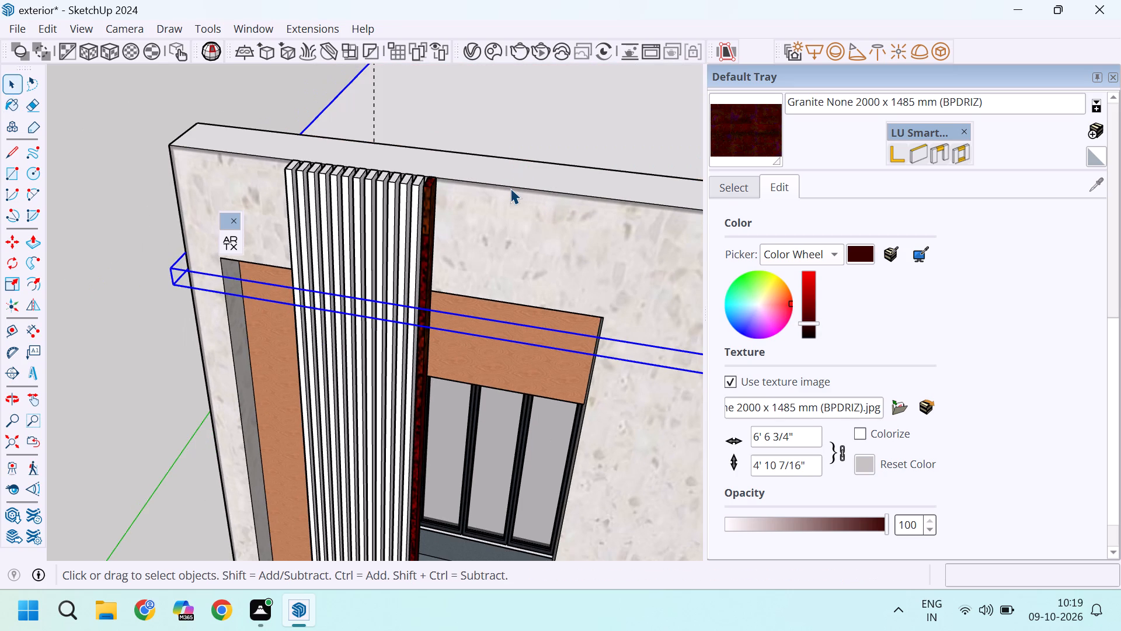
{"action": "key", "text": "space"}
{"action": "key", "text": "space"}
{"action": "scroll", "coordinate": [506, 188], "scroll_direction": "down", "scroll_amount": 3}
{"action": "scroll", "coordinate": [403, 221], "scroll_direction": "up", "scroll_amount": 4}
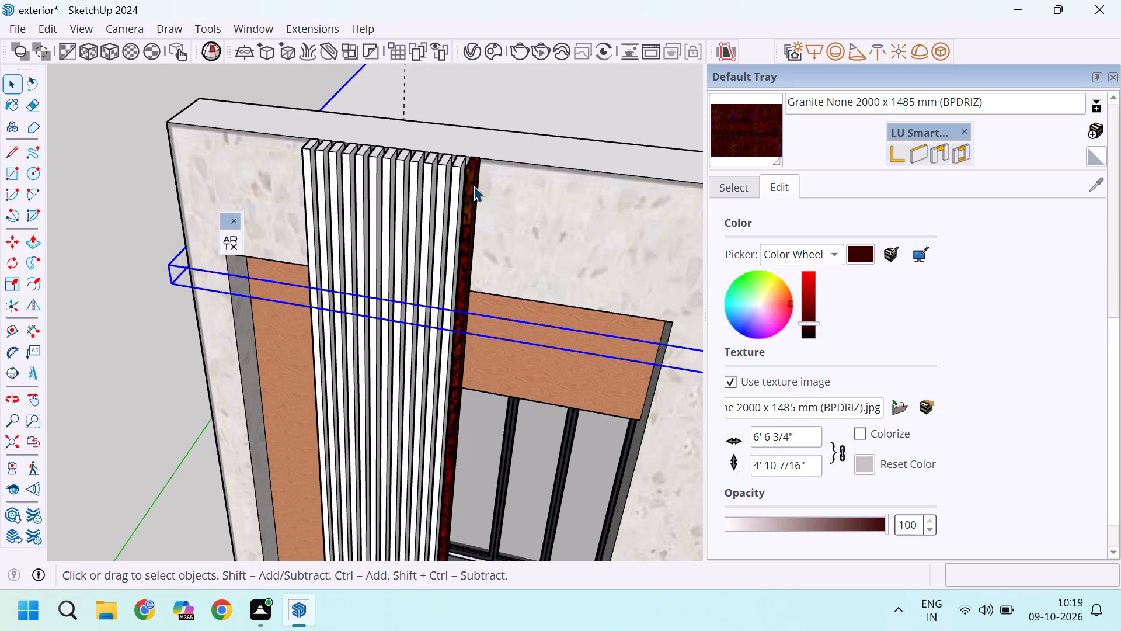
{"action": "left_click", "coordinate": [474, 186]}
{"action": "left_click", "coordinate": [63, 47]}
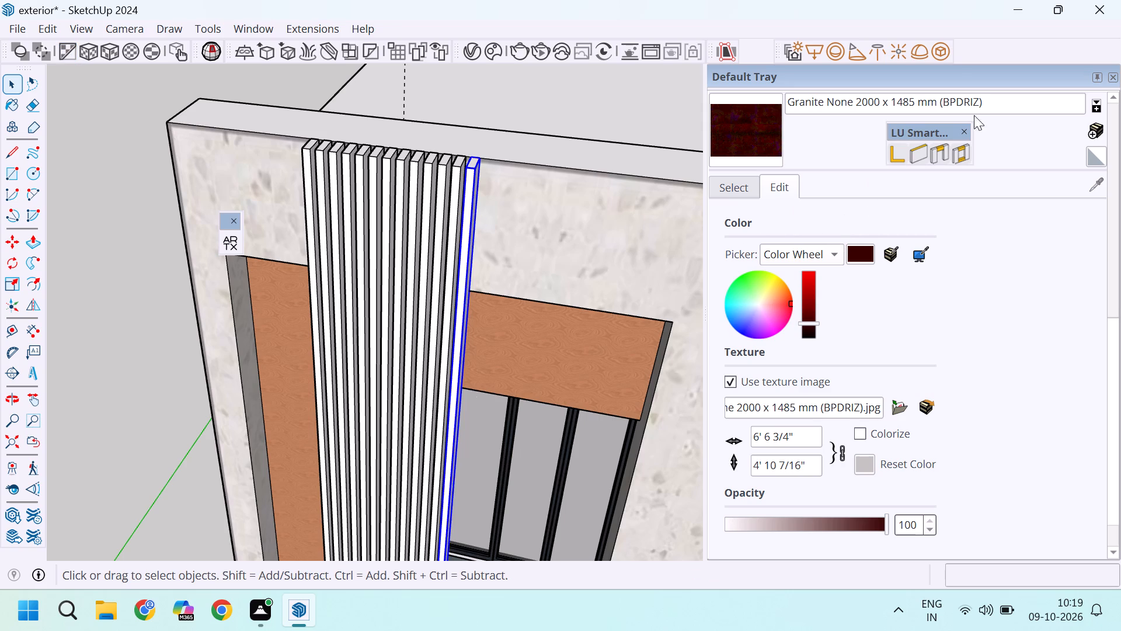
Switch the material library to the Colors-Named collection.
{"action": "scroll", "coordinate": [981, 337], "scroll_direction": "down", "scroll_amount": 4}
{"action": "scroll", "coordinate": [981, 338], "scroll_direction": "up", "scroll_amount": 4}
{"action": "scroll", "coordinate": [974, 348], "scroll_direction": "down", "scroll_amount": 6}
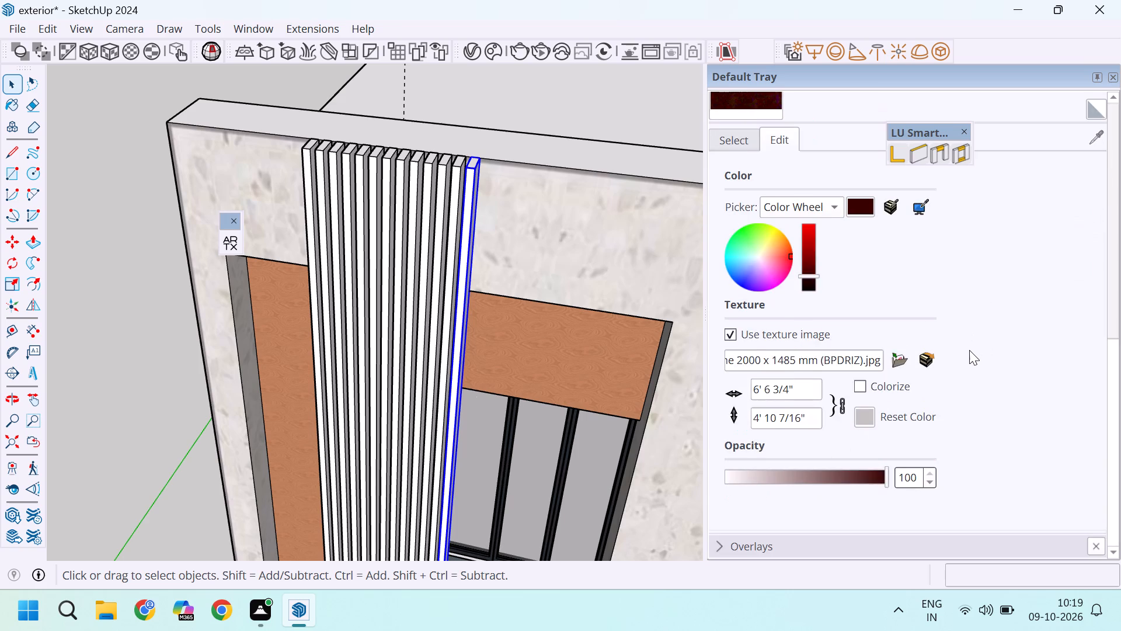
{"action": "scroll", "coordinate": [920, 361], "scroll_direction": "up", "scroll_amount": 3}
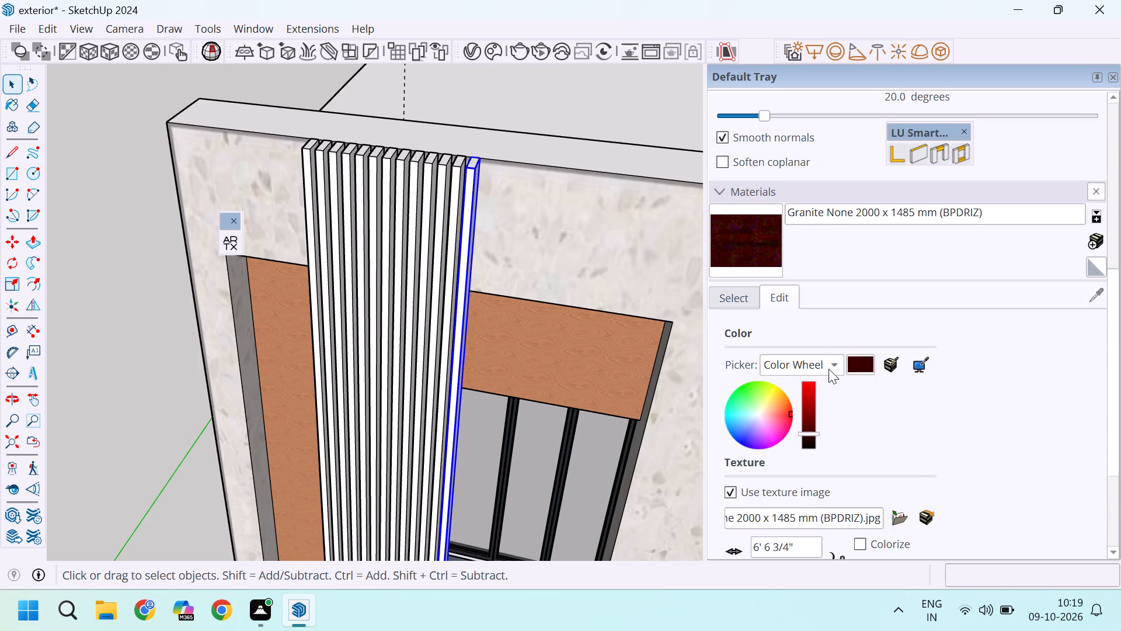
{"action": "left_click", "coordinate": [746, 298]}
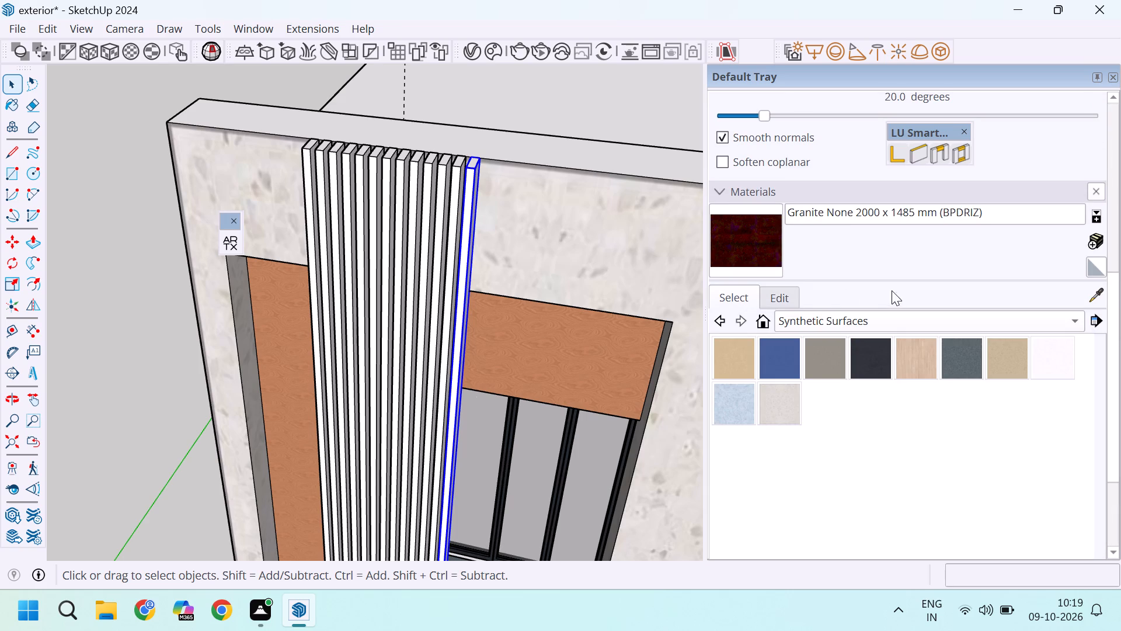
{"action": "left_click", "coordinate": [859, 323]}
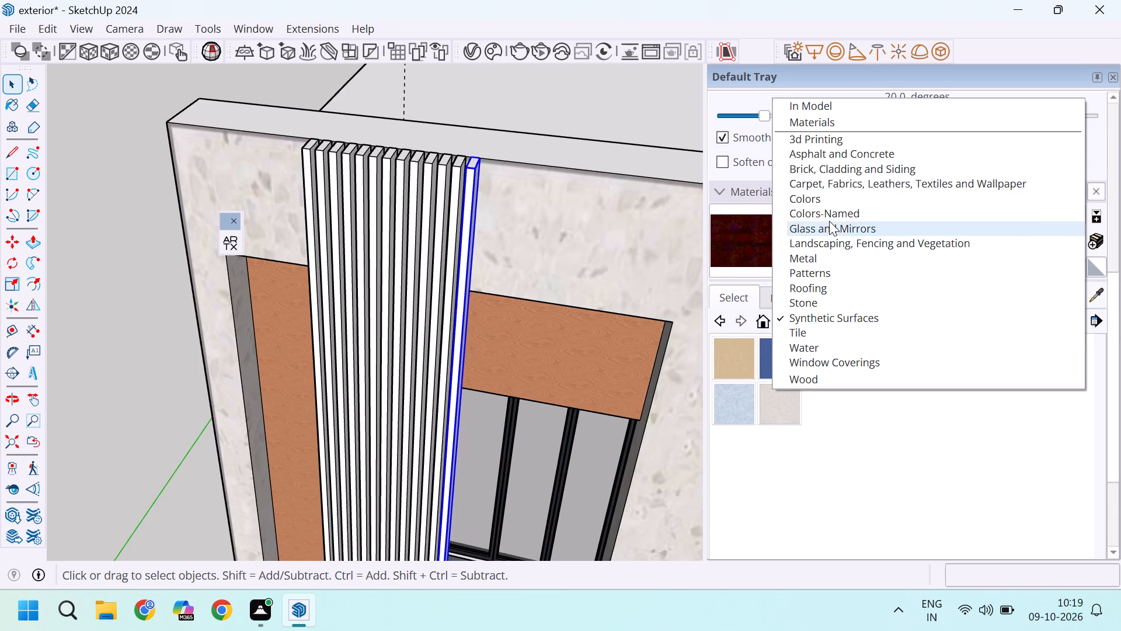
{"action": "left_click", "coordinate": [826, 214]}
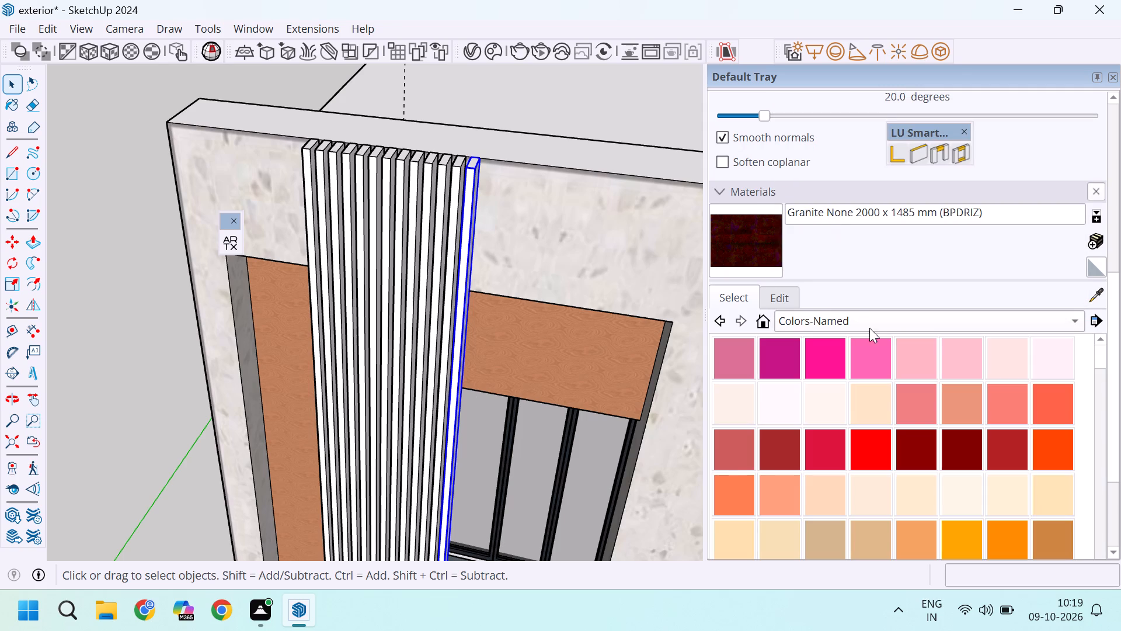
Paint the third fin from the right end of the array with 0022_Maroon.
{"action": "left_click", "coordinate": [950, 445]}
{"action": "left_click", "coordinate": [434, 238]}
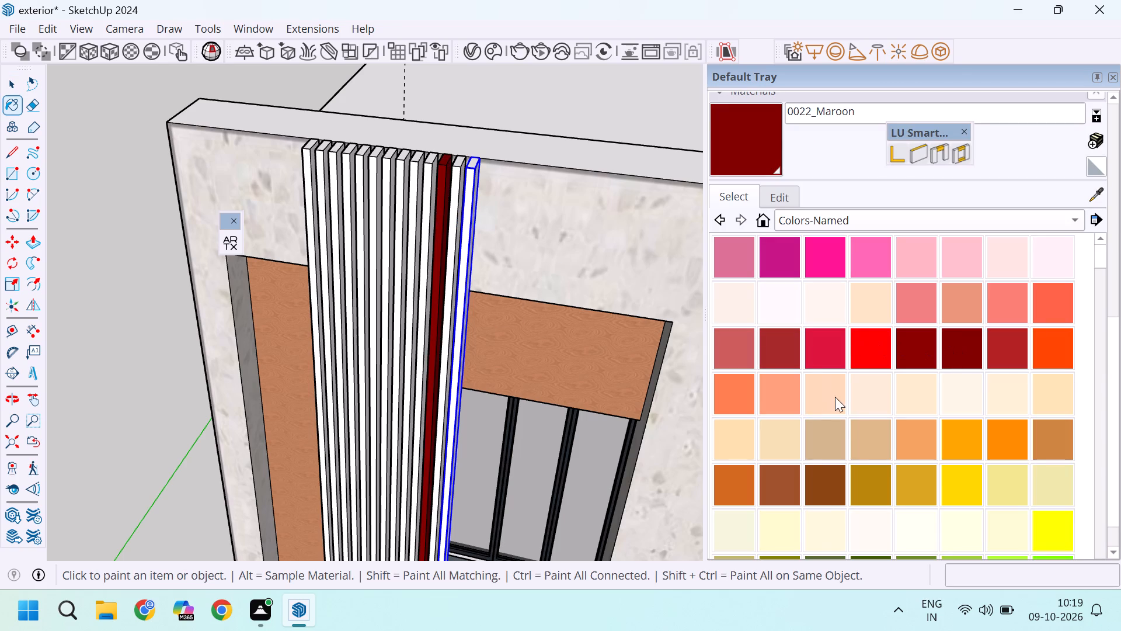
Paint the three fins at the right end of the array with 0043_SaddleBrown from the Colors-Named collection.
{"action": "left_click", "coordinate": [828, 483]}
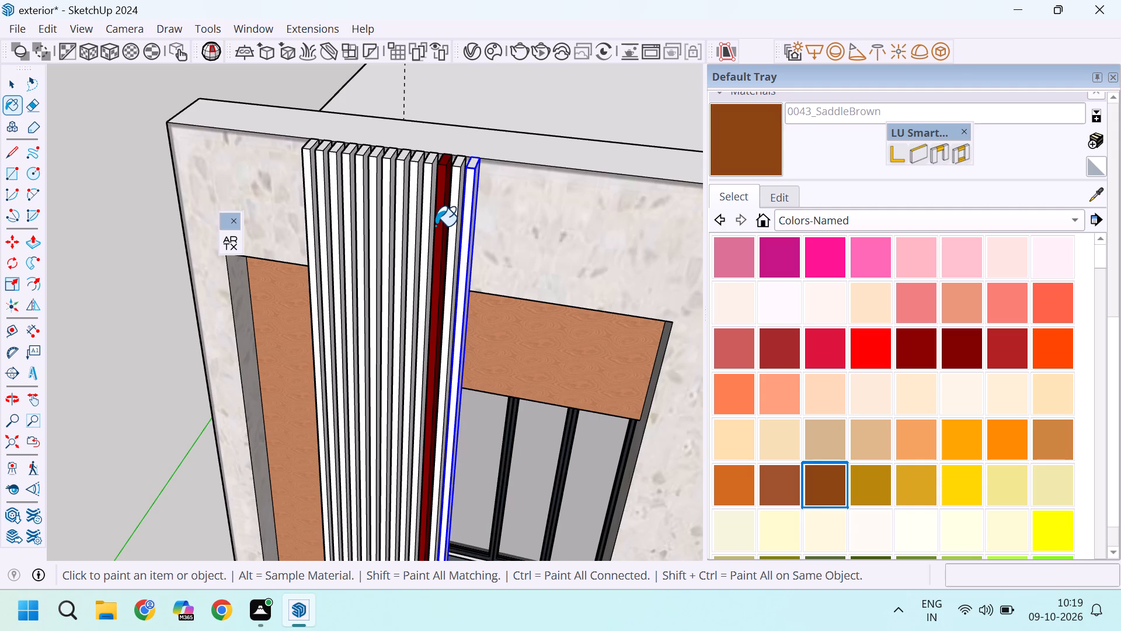
{"action": "left_click", "coordinate": [436, 226]}
{"action": "scroll", "coordinate": [436, 226], "scroll_direction": "up", "scroll_amount": 3}
{"action": "left_click", "coordinate": [464, 206]}
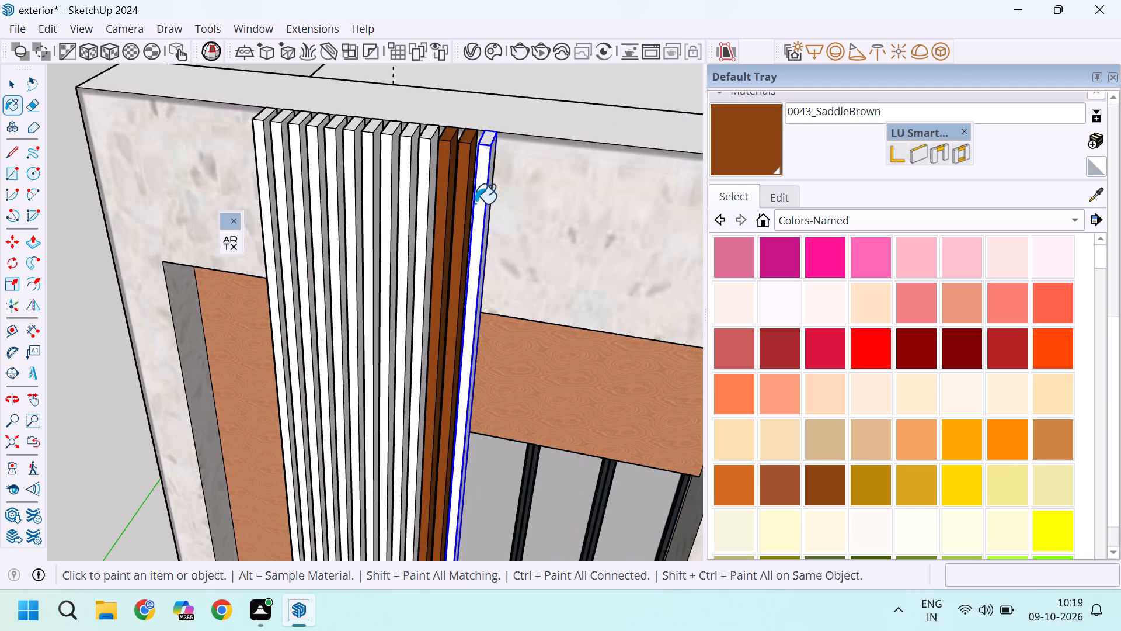
{"action": "left_click", "coordinate": [472, 200]}
{"action": "left_click", "coordinate": [486, 200]}
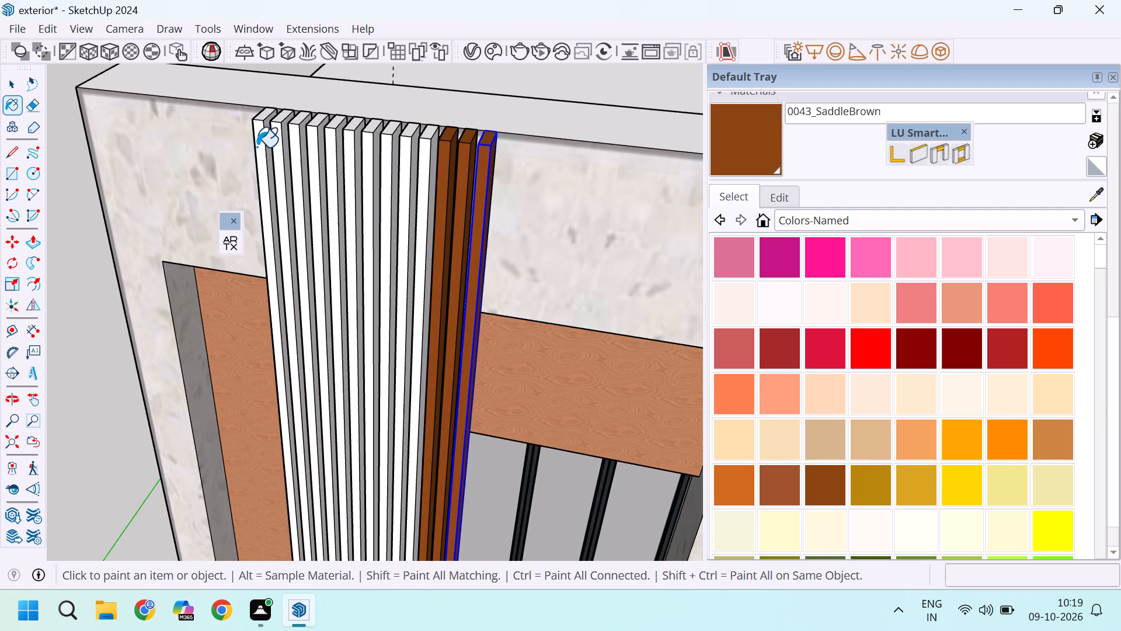
Paint the ten remaining white fins with 0043_SaddleBrown, working from the array's left end, and clear the selection.
{"action": "left_click", "coordinate": [257, 147]}
{"action": "left_click", "coordinate": [273, 147]}
{"action": "left_click", "coordinate": [291, 151]}
{"action": "left_click", "coordinate": [312, 152]}
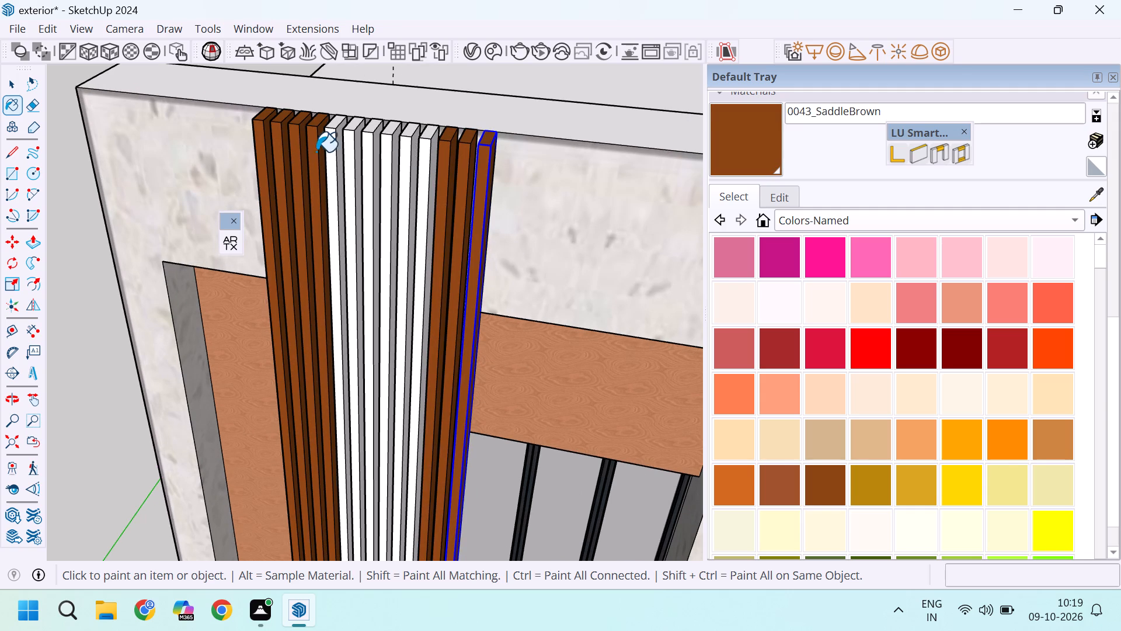
{"action": "left_click", "coordinate": [328, 152]}
{"action": "left_click", "coordinate": [350, 155]}
{"action": "left_click", "coordinate": [370, 155]}
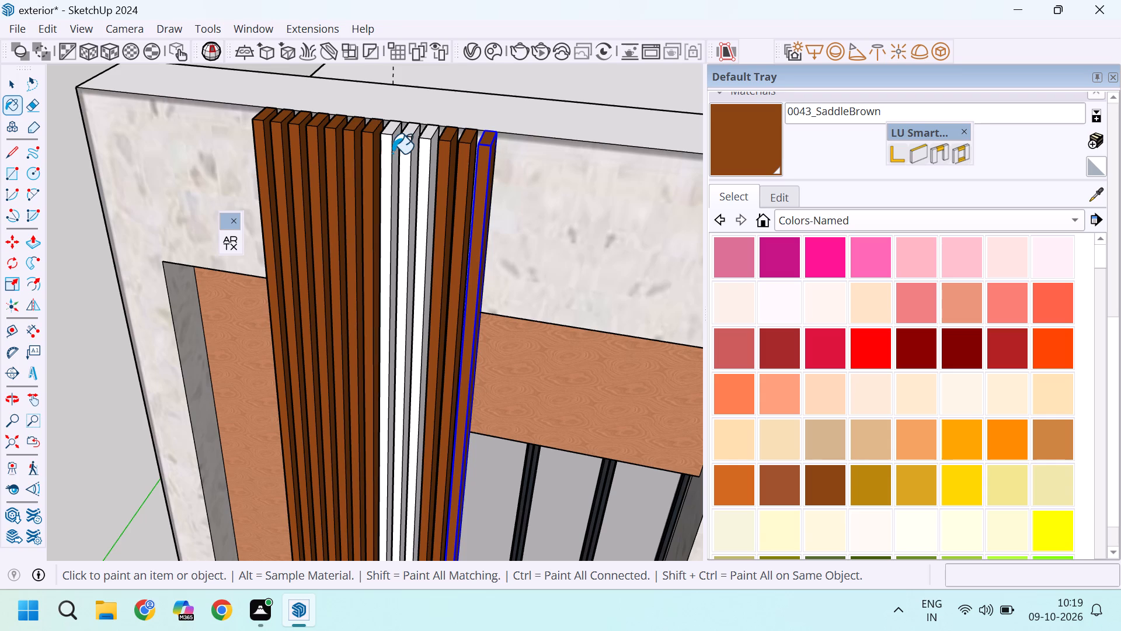
{"action": "left_click", "coordinate": [392, 154]}
{"action": "left_click", "coordinate": [408, 152]}
{"action": "left_click", "coordinate": [426, 152]}
{"action": "scroll", "coordinate": [483, 213], "scroll_direction": "down", "scroll_amount": 7}
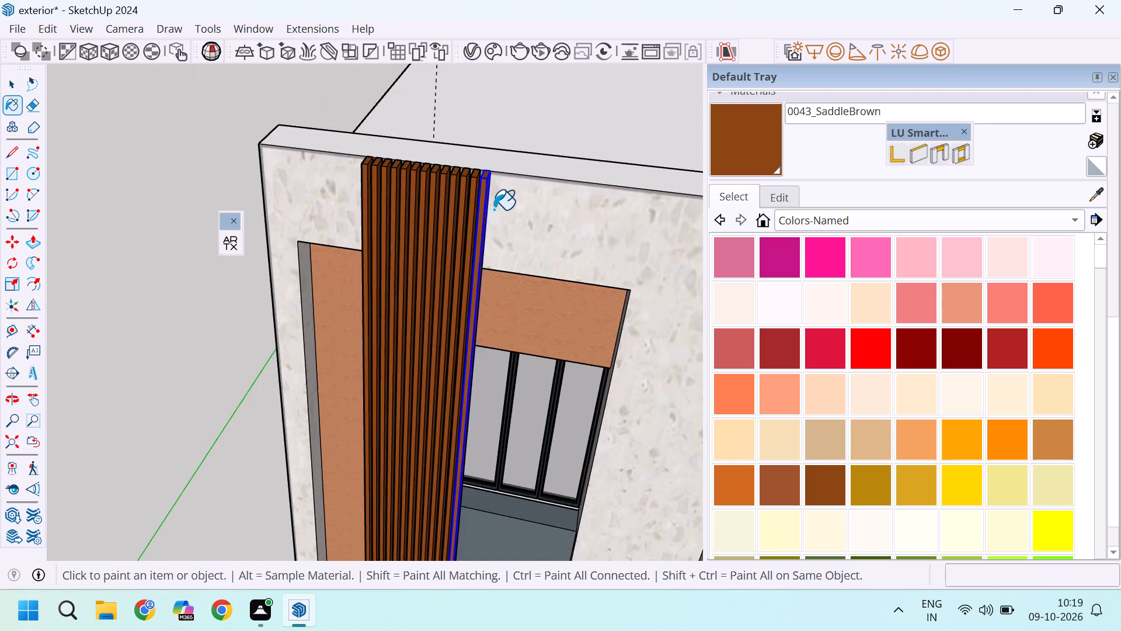
{"action": "scroll", "coordinate": [494, 210], "scroll_direction": "down", "scroll_amount": 5}
{"action": "key", "text": "space"}
{"action": "left_click", "coordinate": [261, 228]}
{"action": "middle_click_drag", "start_coordinate": [253, 367], "coordinate": [300, 320]}
{"action": "scroll", "coordinate": [301, 320], "scroll_direction": "down", "scroll_amount": 2}
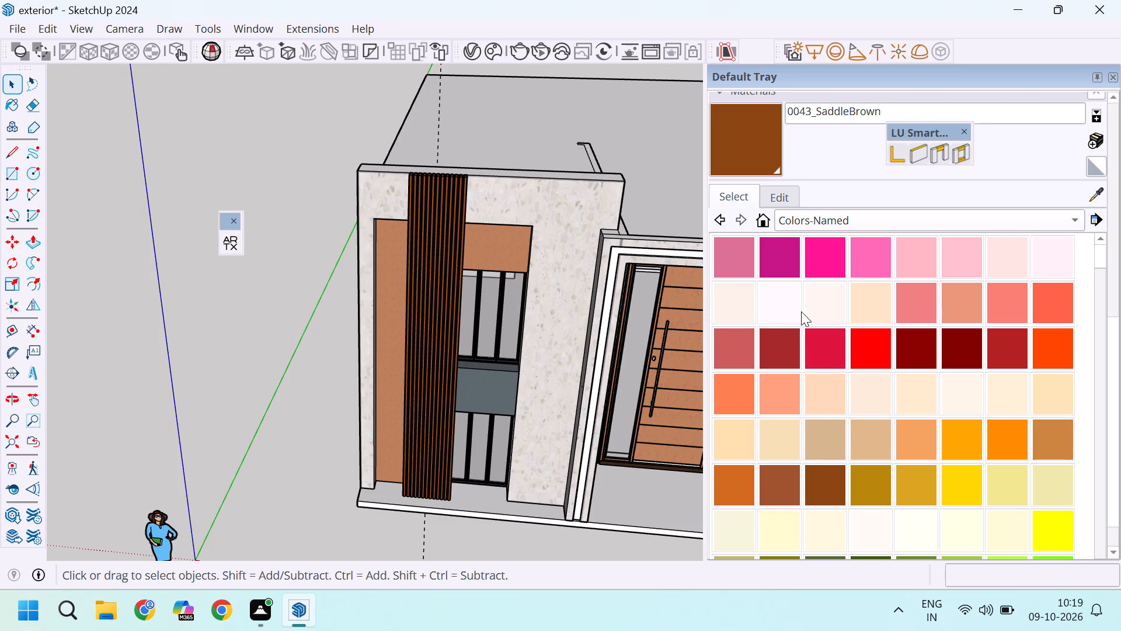
Look through the Colors-Named swatches for other possible finish colours.
{"action": "scroll", "coordinate": [858, 351], "scroll_direction": "down", "scroll_amount": 6}
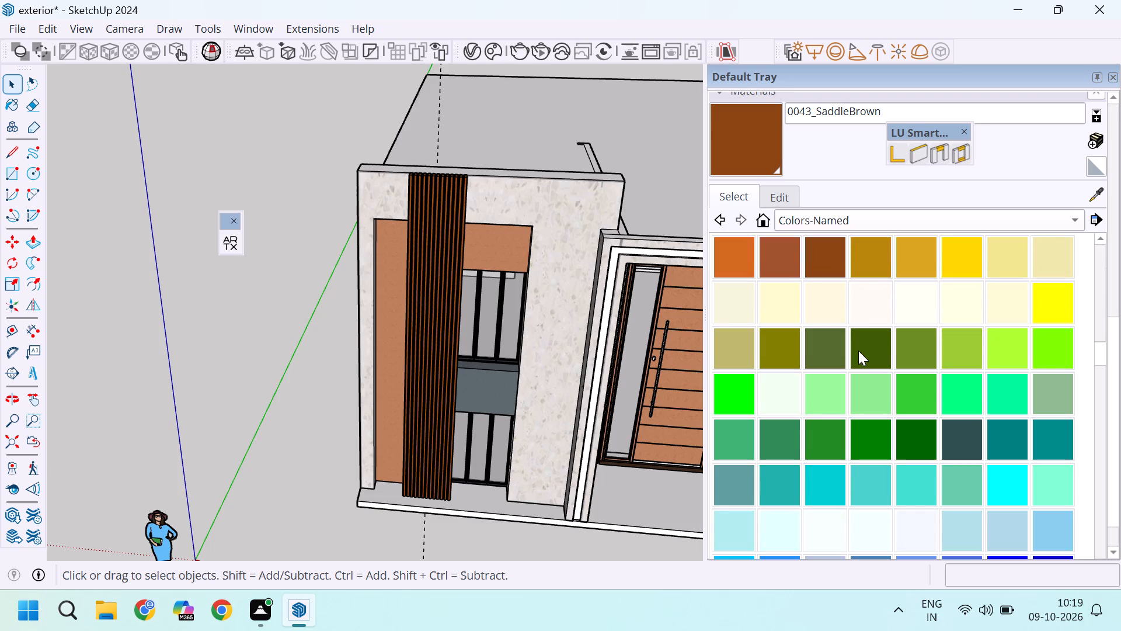
{"action": "scroll", "coordinate": [858, 351], "scroll_direction": "down", "scroll_amount": 2}
{"action": "scroll", "coordinate": [858, 351], "scroll_direction": "up", "scroll_amount": 3}
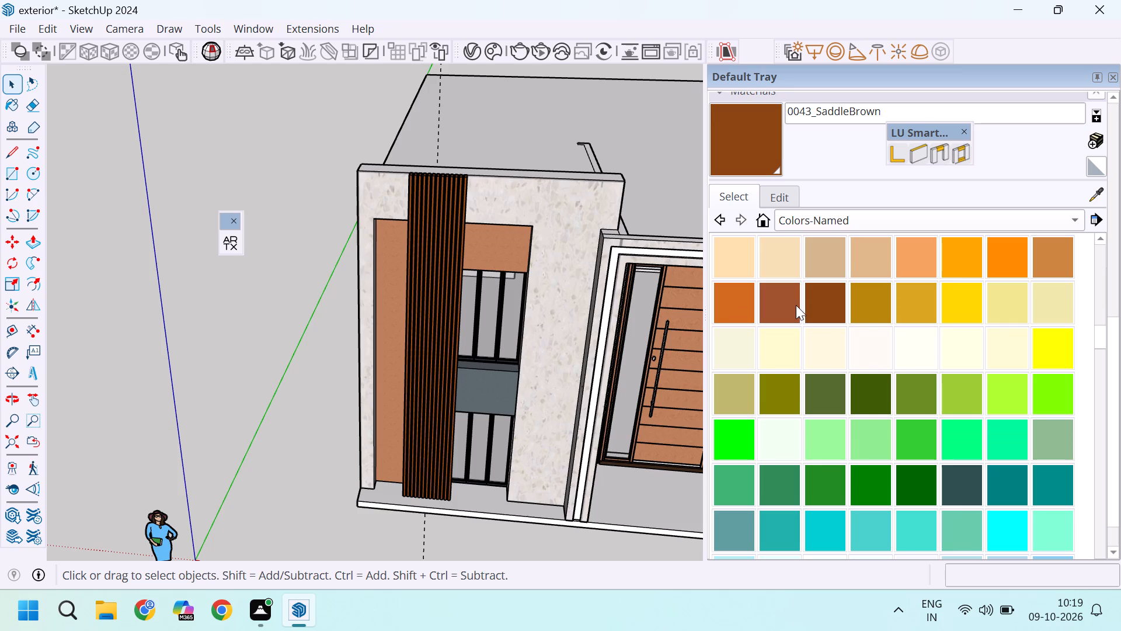
{"action": "scroll", "coordinate": [859, 362], "scroll_direction": "down", "scroll_amount": 7}
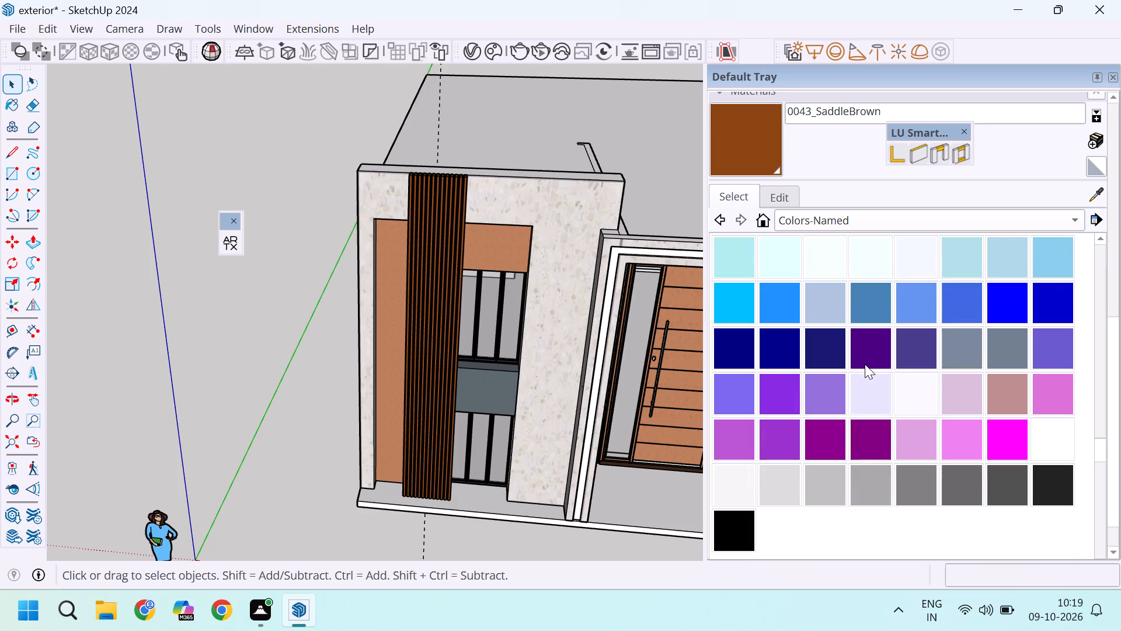
{"action": "scroll", "coordinate": [865, 364], "scroll_direction": "up", "scroll_amount": 11}
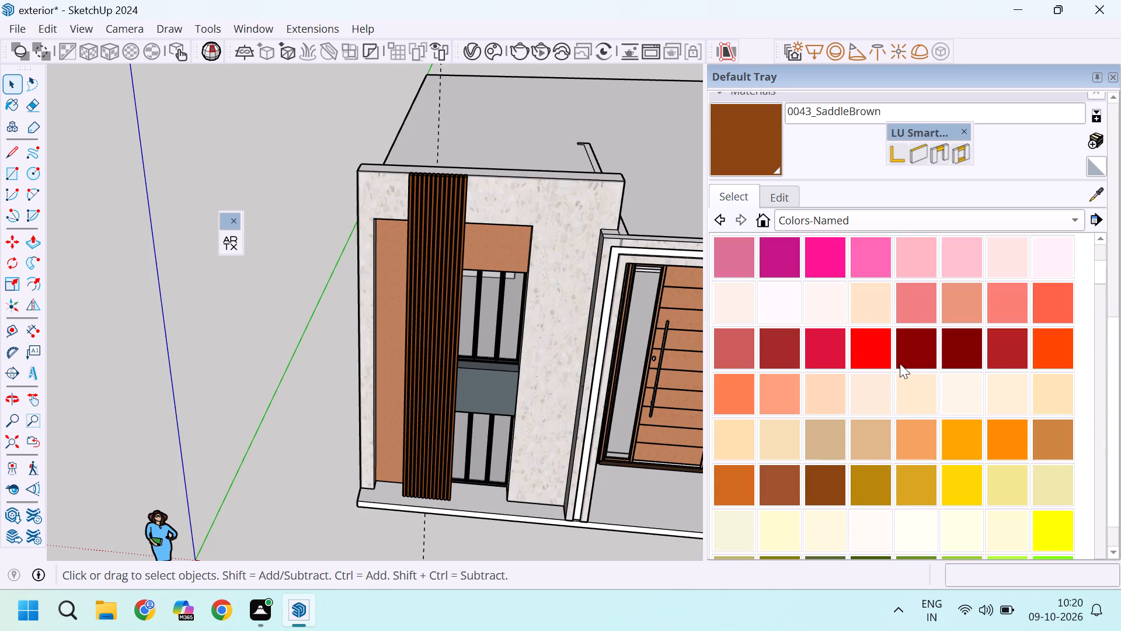
{"action": "scroll", "coordinate": [900, 363], "scroll_direction": "down", "scroll_amount": 1}
{"action": "scroll", "coordinate": [900, 363], "scroll_direction": "up", "scroll_amount": 6}
{"action": "scroll", "coordinate": [900, 363], "scroll_direction": "down", "scroll_amount": 3}
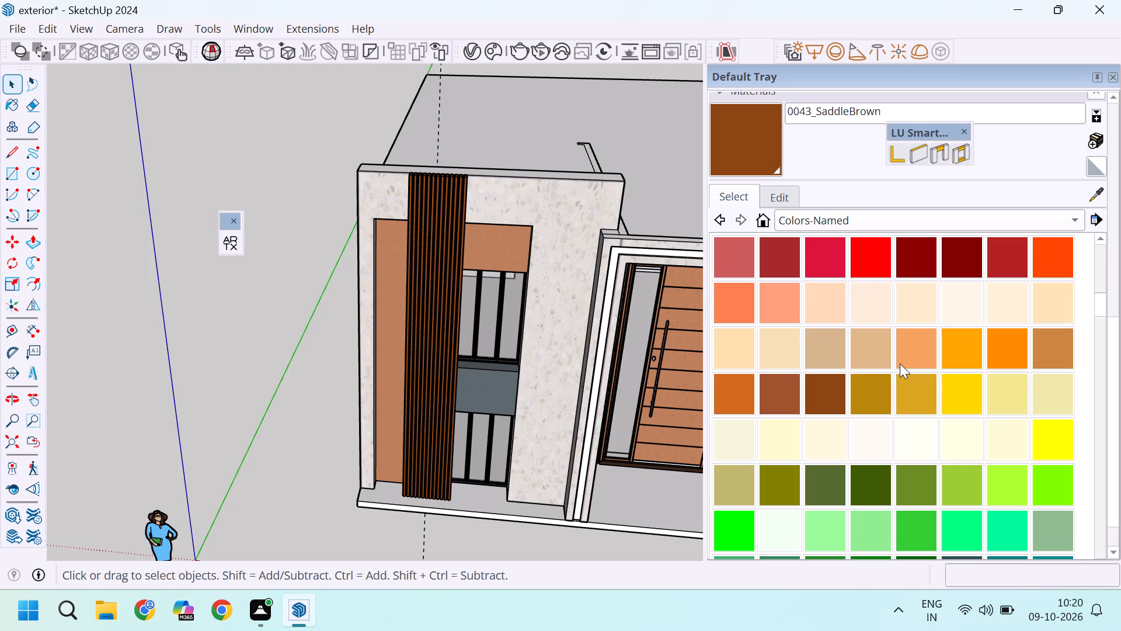
{"action": "scroll", "coordinate": [900, 363], "scroll_direction": "up", "scroll_amount": 4}
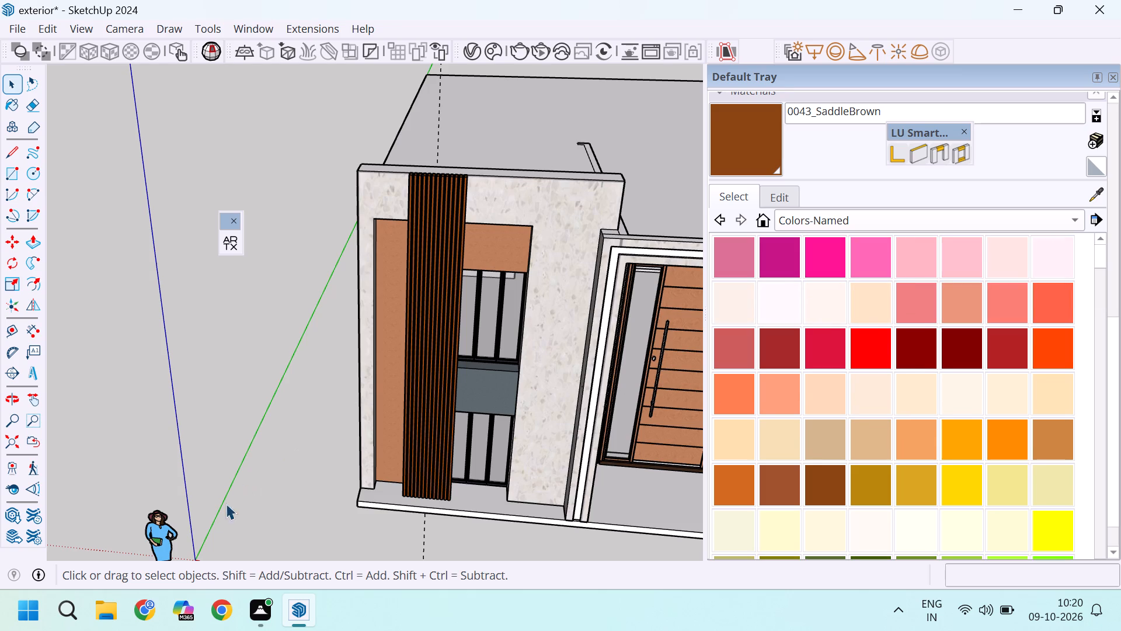
Switch to Chrome, search for "colour picker" in a new tab and open the imagecolorpicker.com site.
{"action": "left_click", "coordinate": [140, 602]}
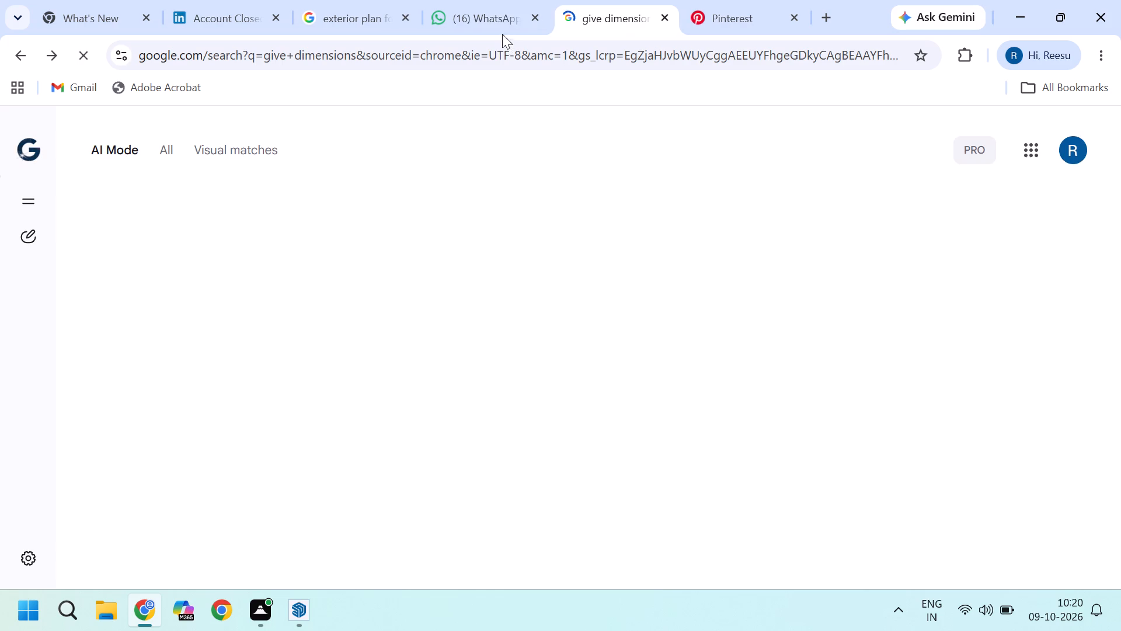
{"action": "left_click", "coordinate": [823, 15]}
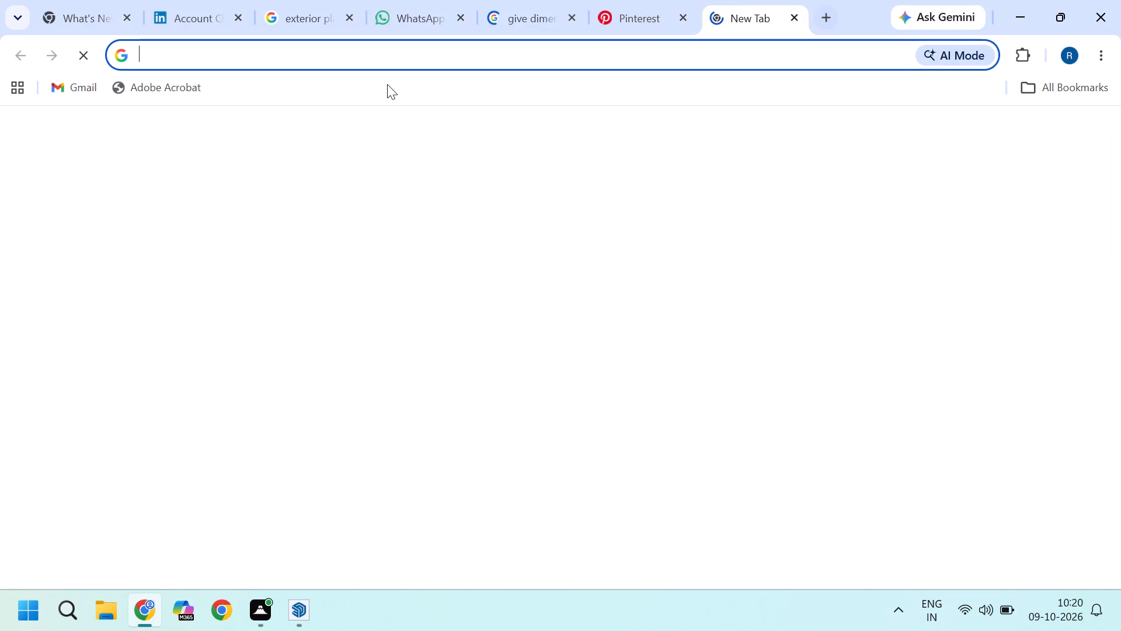
{"action": "type", "text": "colour"}
{"action": "left_click", "coordinate": [330, 157]}
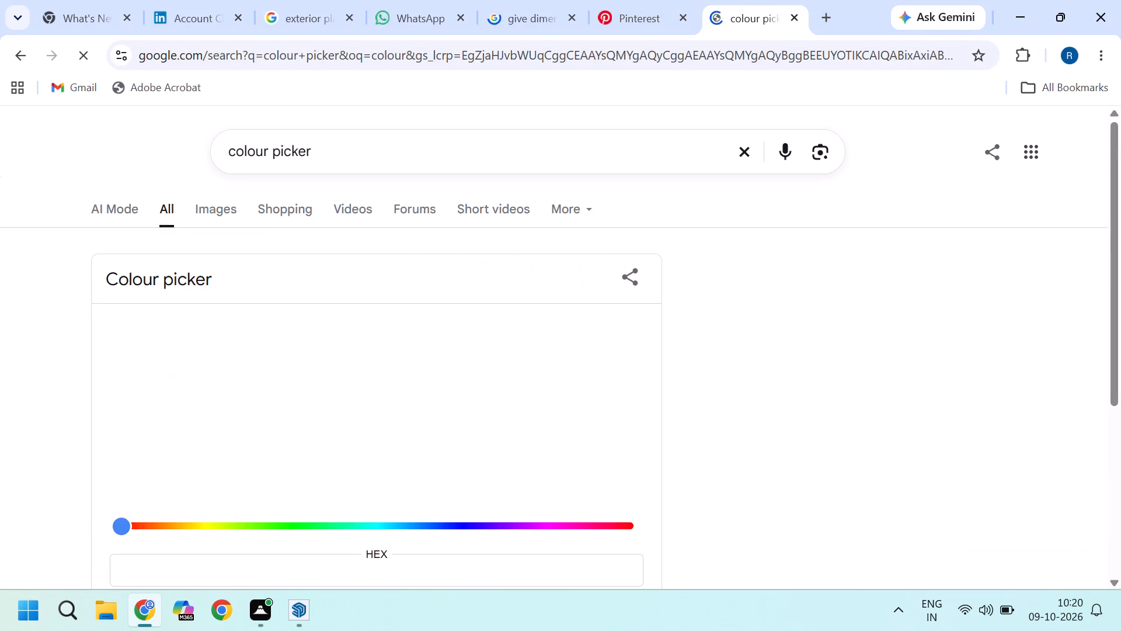
{"action": "scroll", "coordinate": [457, 298], "scroll_direction": "down", "scroll_amount": 2}
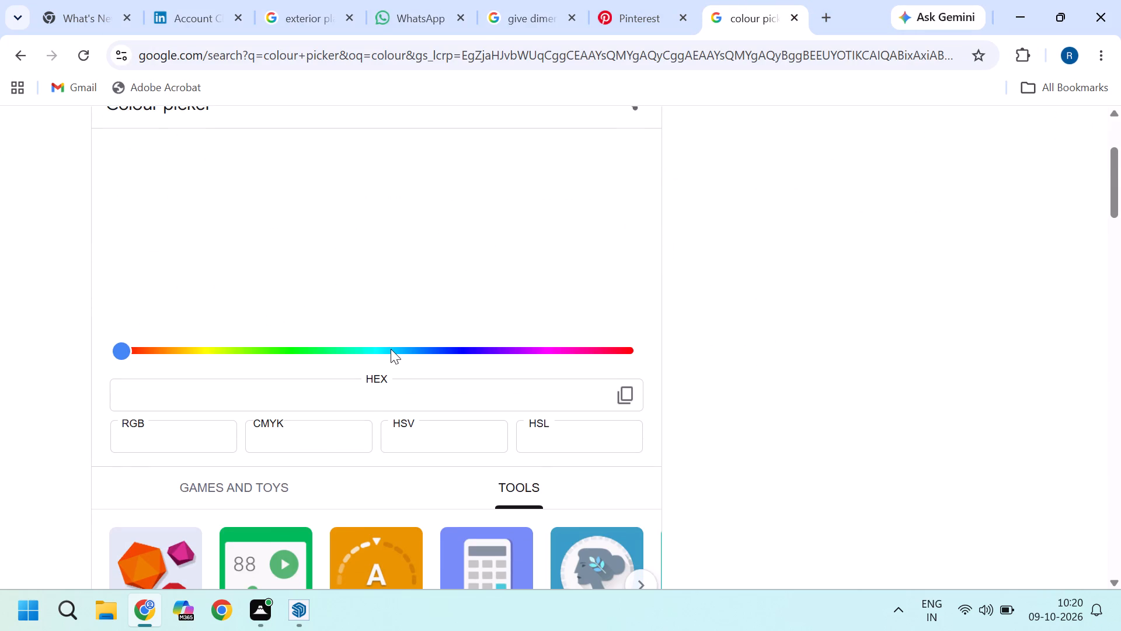
{"action": "scroll", "coordinate": [610, 386], "scroll_direction": "down", "scroll_amount": 2}
{"action": "scroll", "coordinate": [604, 384], "scroll_direction": "up", "scroll_amount": 2}
{"action": "scroll", "coordinate": [465, 313], "scroll_direction": "down", "scroll_amount": 4}
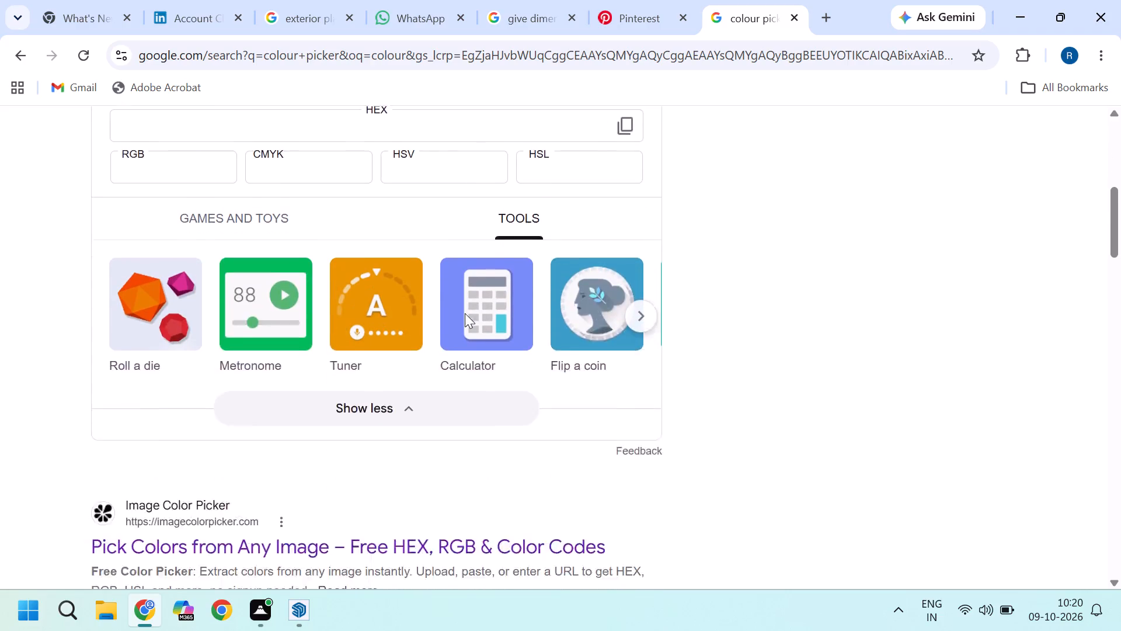
{"action": "left_click", "coordinate": [363, 472]}
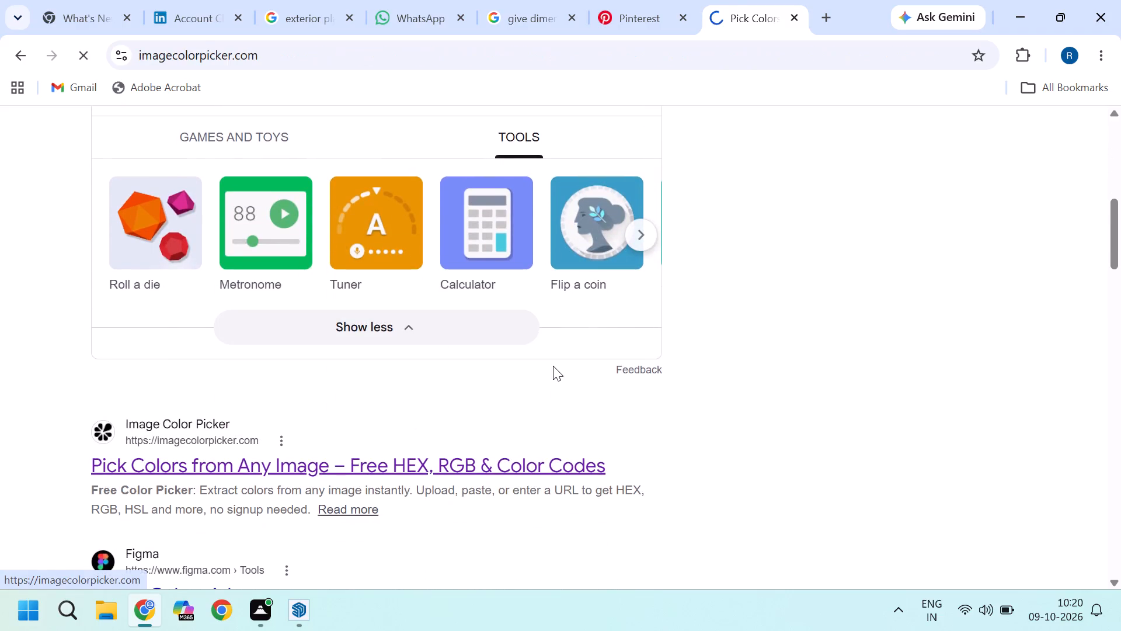
Dismiss the Google sign-in prompt, open the site's image selection dialog and choose to upload an image.
{"action": "scroll", "coordinate": [547, 366], "scroll_direction": "down", "scroll_amount": 2}
{"action": "scroll", "coordinate": [611, 358], "scroll_direction": "down", "scroll_amount": 1}
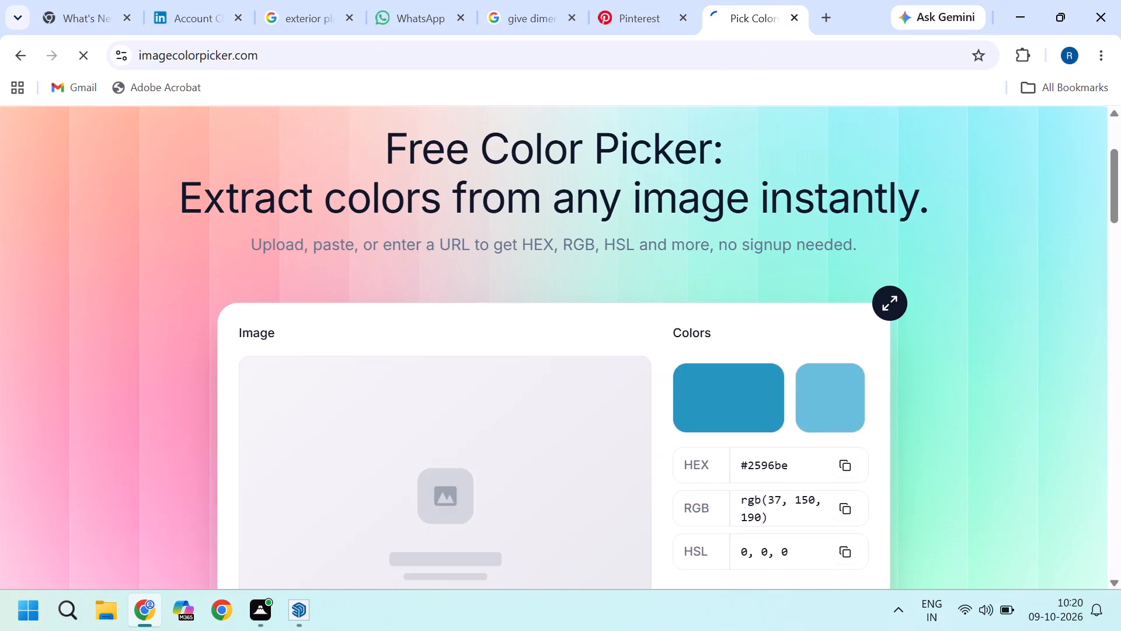
{"action": "scroll", "coordinate": [582, 376], "scroll_direction": "down", "scroll_amount": 5}
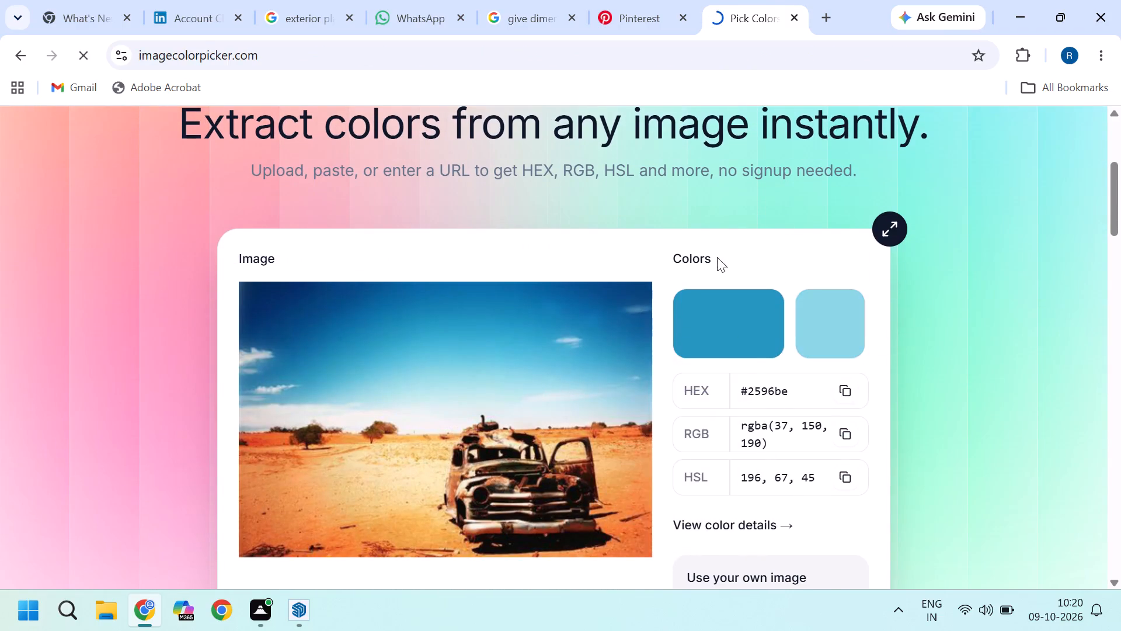
{"action": "scroll", "coordinate": [782, 213], "scroll_direction": "down", "scroll_amount": 3}
{"action": "left_click", "coordinate": [770, 578]}
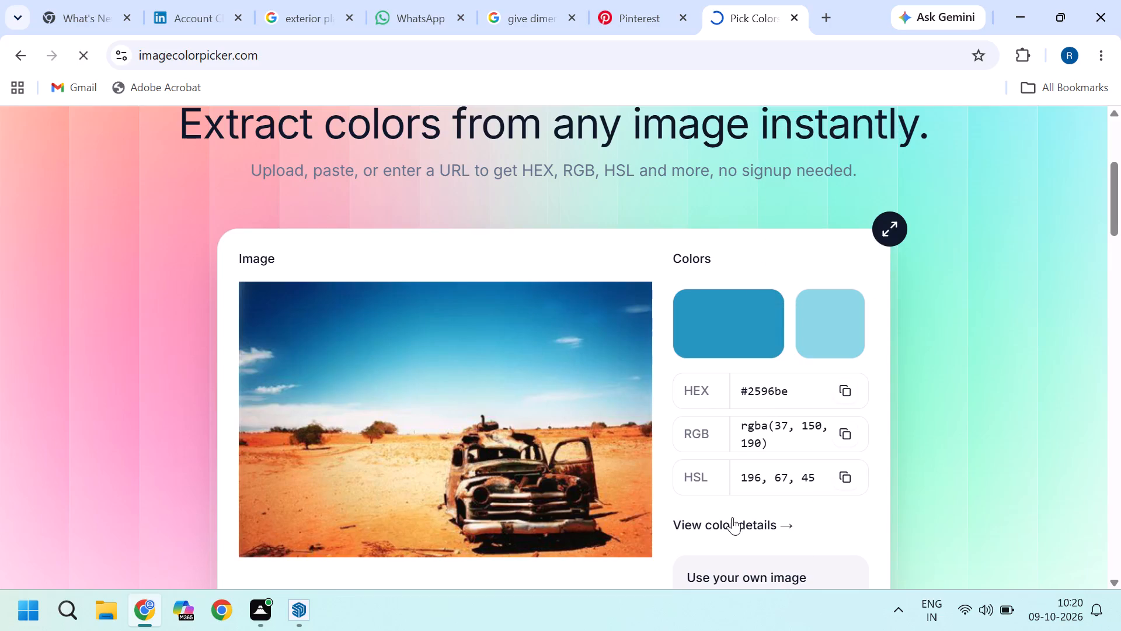
{"action": "scroll", "coordinate": [809, 255], "scroll_direction": "down", "scroll_amount": 5}
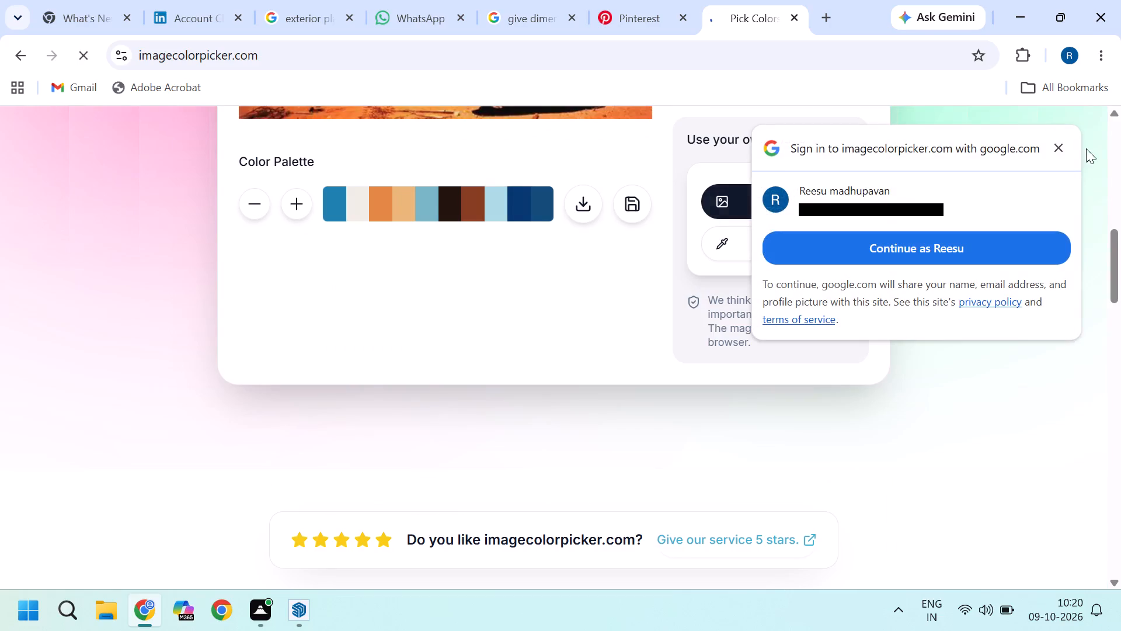
{"action": "left_click", "coordinate": [1053, 144]}
{"action": "left_click", "coordinate": [782, 198]}
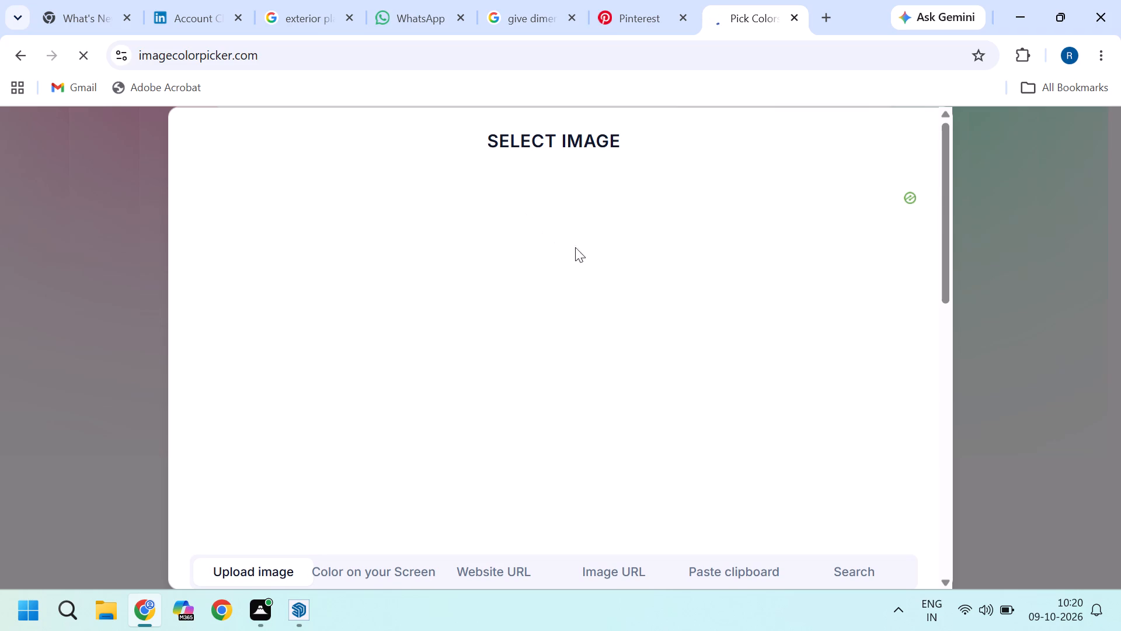
{"action": "left_click", "coordinate": [249, 578]}
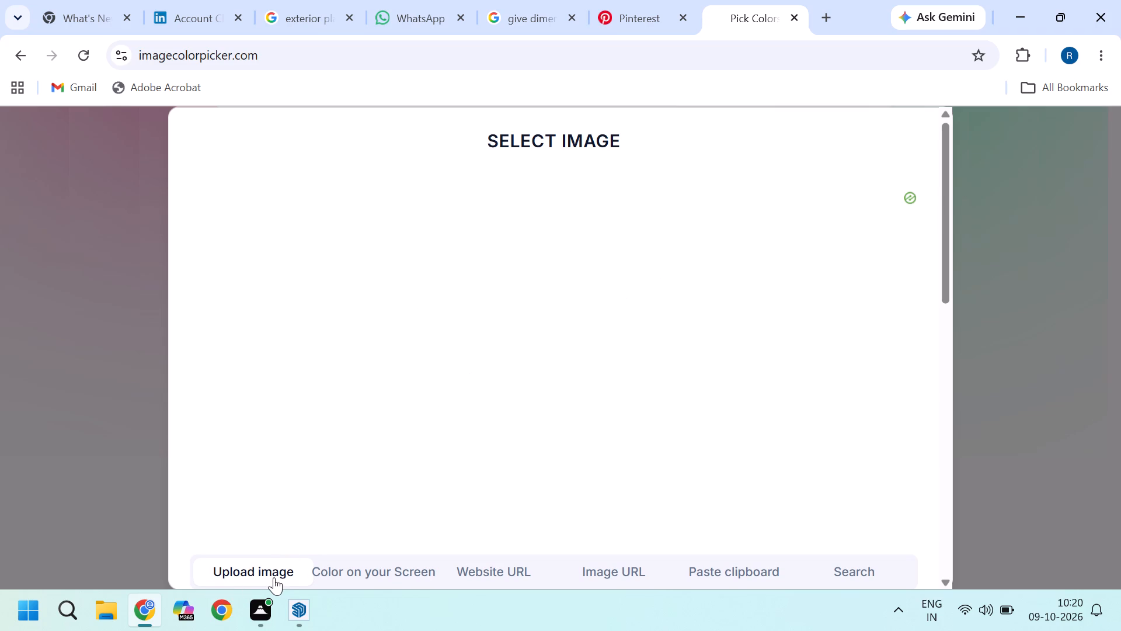
{"action": "left_click", "coordinate": [274, 570]}
{"action": "scroll", "coordinate": [712, 224], "scroll_direction": "up", "scroll_amount": 4}
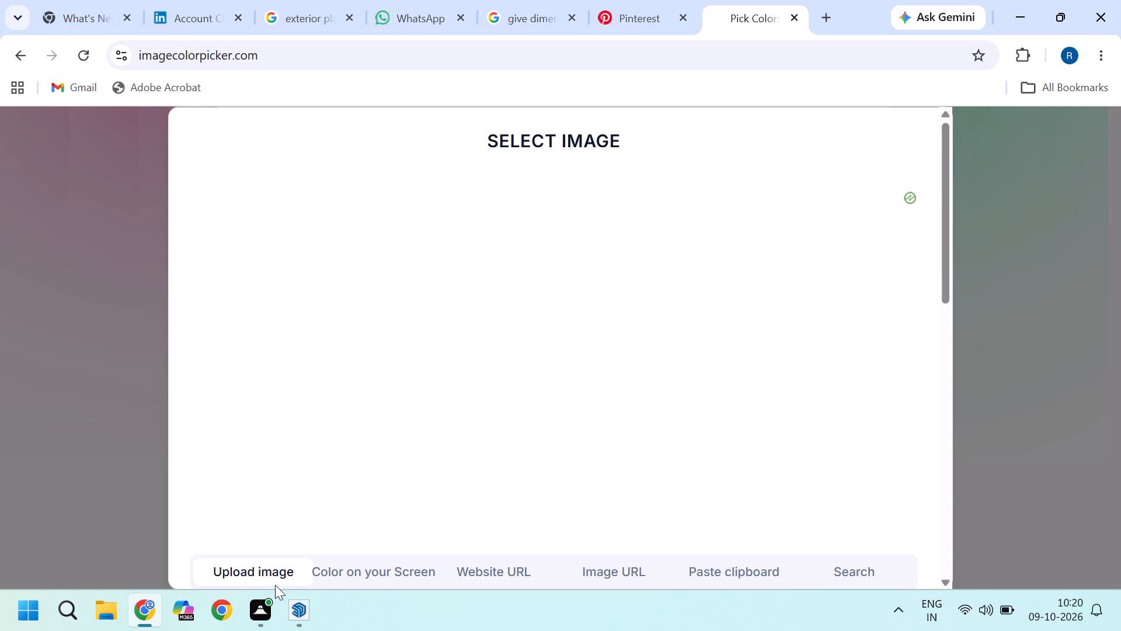
{"action": "left_click", "coordinate": [275, 585]}
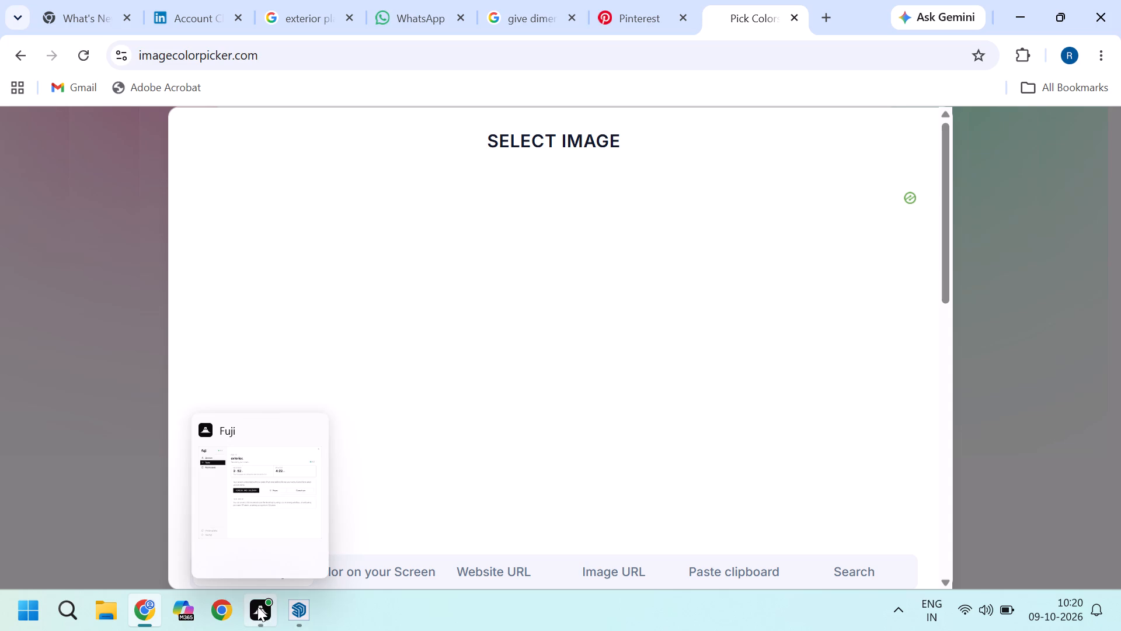
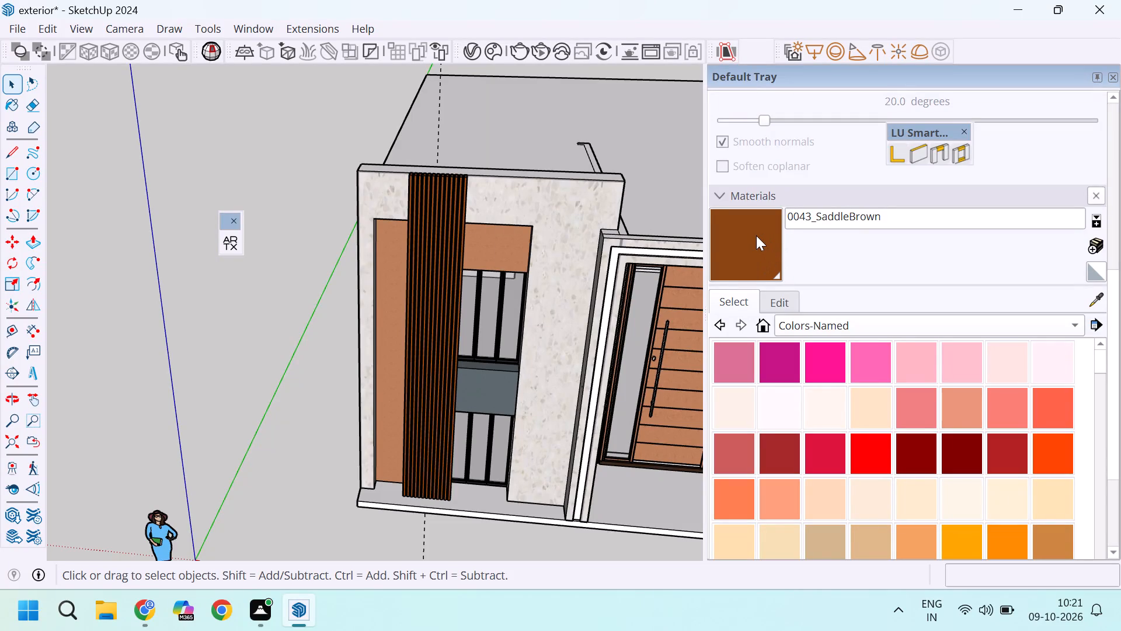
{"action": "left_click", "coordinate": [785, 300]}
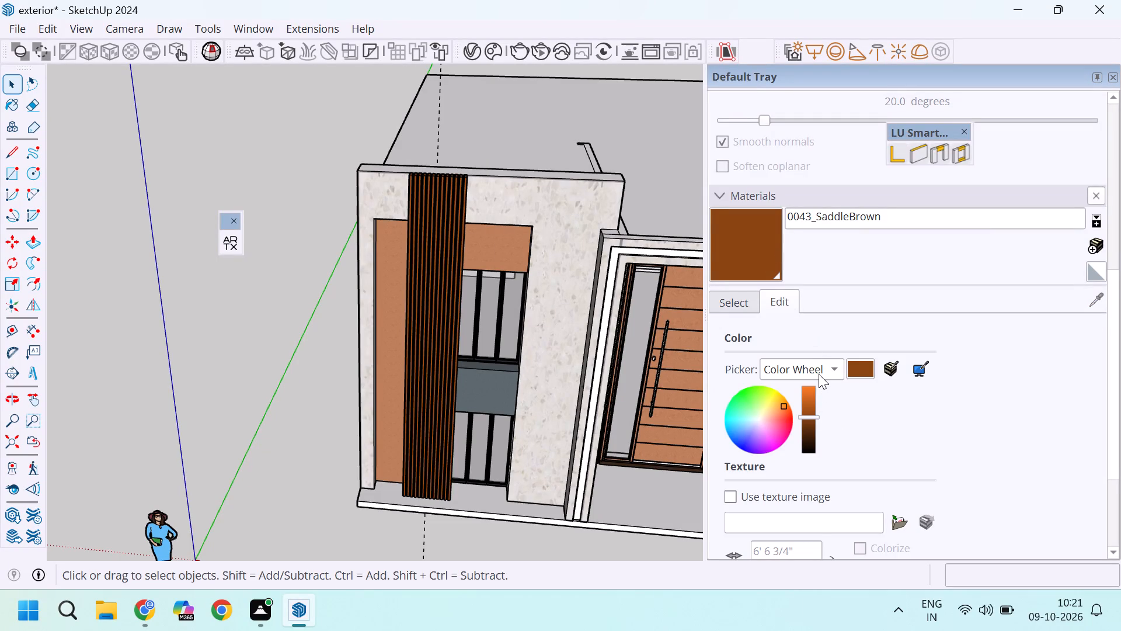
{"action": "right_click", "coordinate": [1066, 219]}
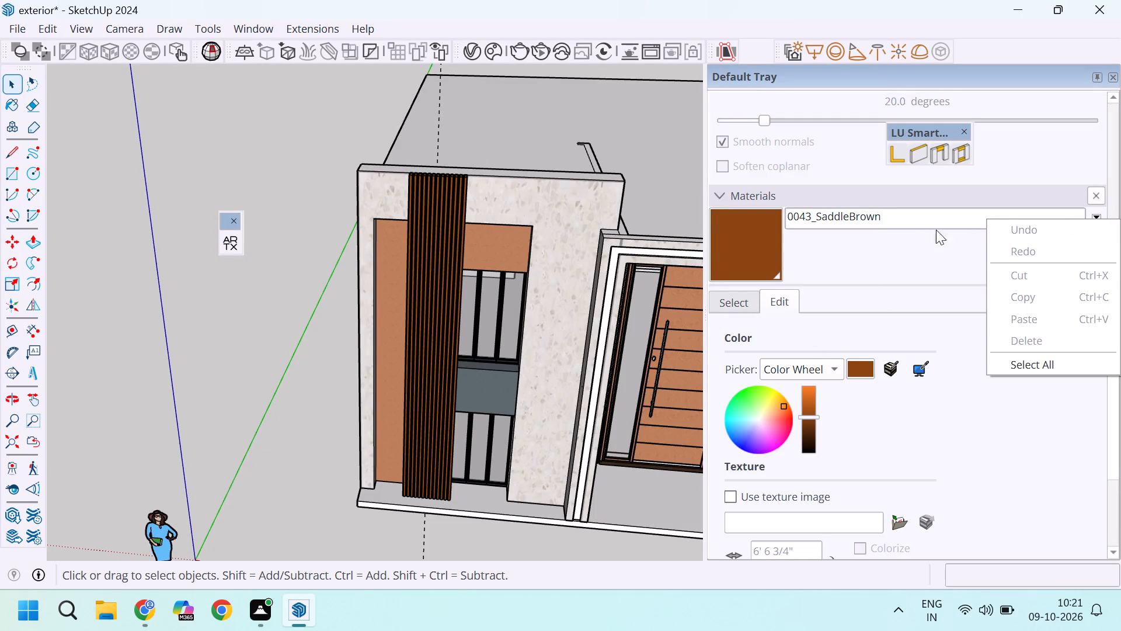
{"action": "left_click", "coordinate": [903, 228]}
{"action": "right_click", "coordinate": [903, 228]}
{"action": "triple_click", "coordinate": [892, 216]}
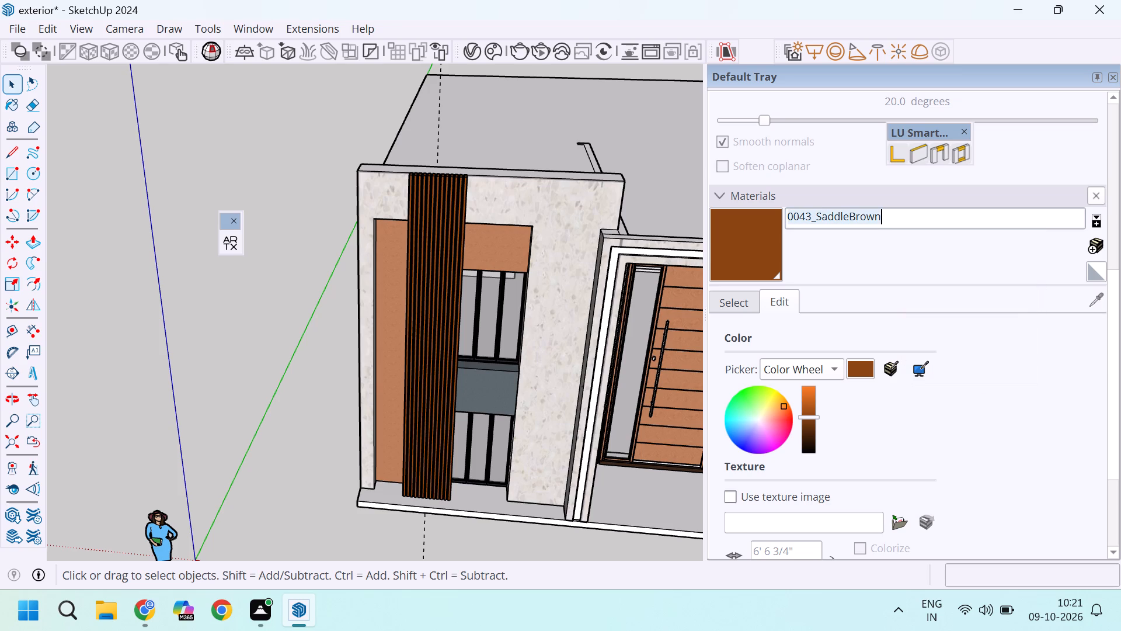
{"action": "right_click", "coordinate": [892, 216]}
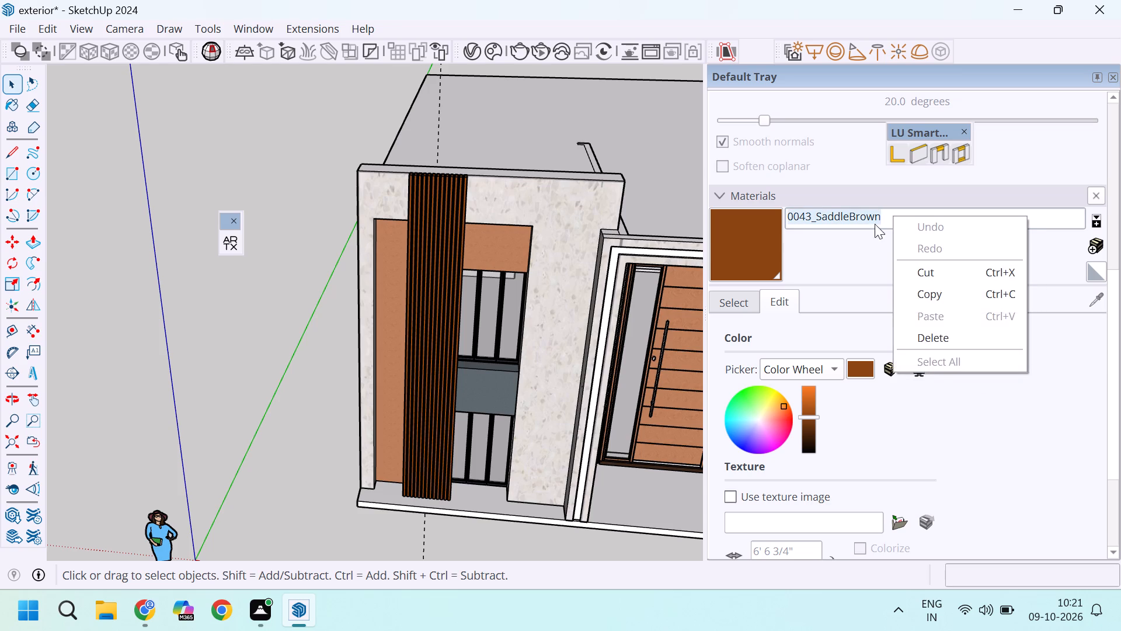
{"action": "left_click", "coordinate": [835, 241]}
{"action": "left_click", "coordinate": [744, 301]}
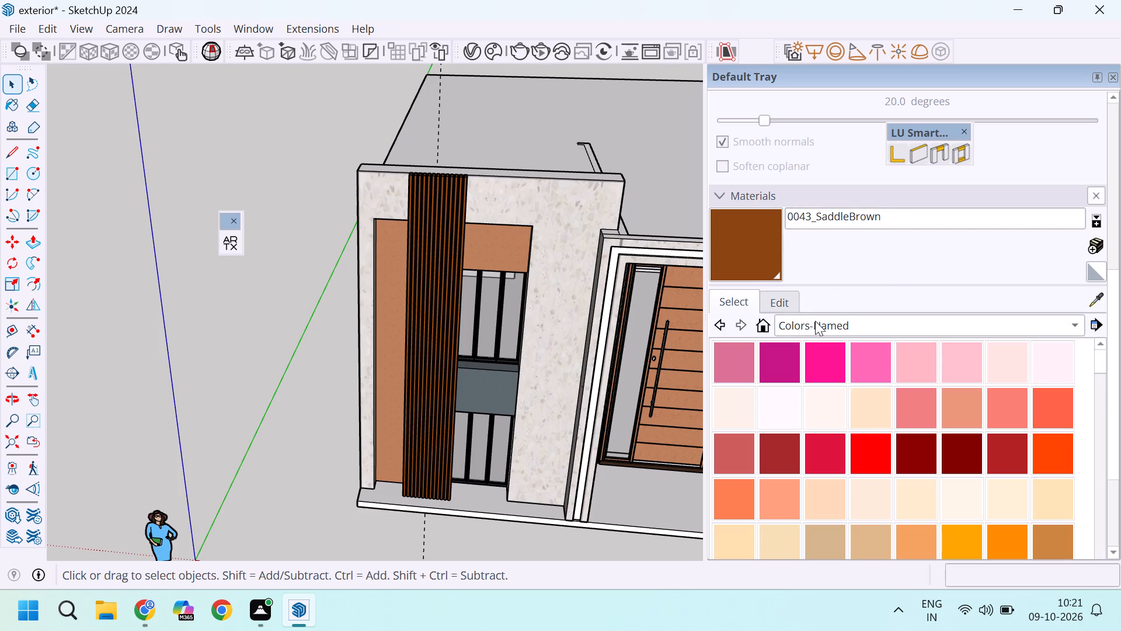
Open the 0043_SaddleBrown material for editing in RGB mode and set its red value to 57.
{"action": "left_click", "coordinate": [793, 299]}
{"action": "left_click", "coordinate": [817, 369]}
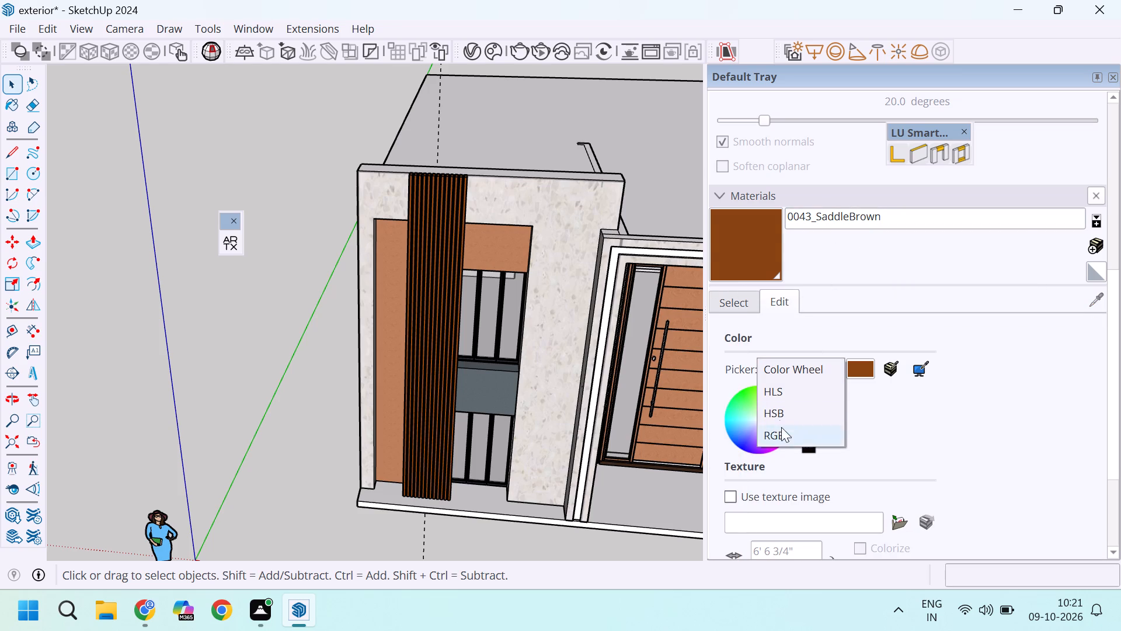
{"action": "left_click", "coordinate": [784, 435]}
{"action": "left_click_drag", "start_coordinate": [914, 405], "coordinate": [908, 405]}
{"action": "left_click", "coordinate": [918, 404]}
{"action": "key", "text": "BackSpace"}
{"action": "key", "text": "BackSpace"}
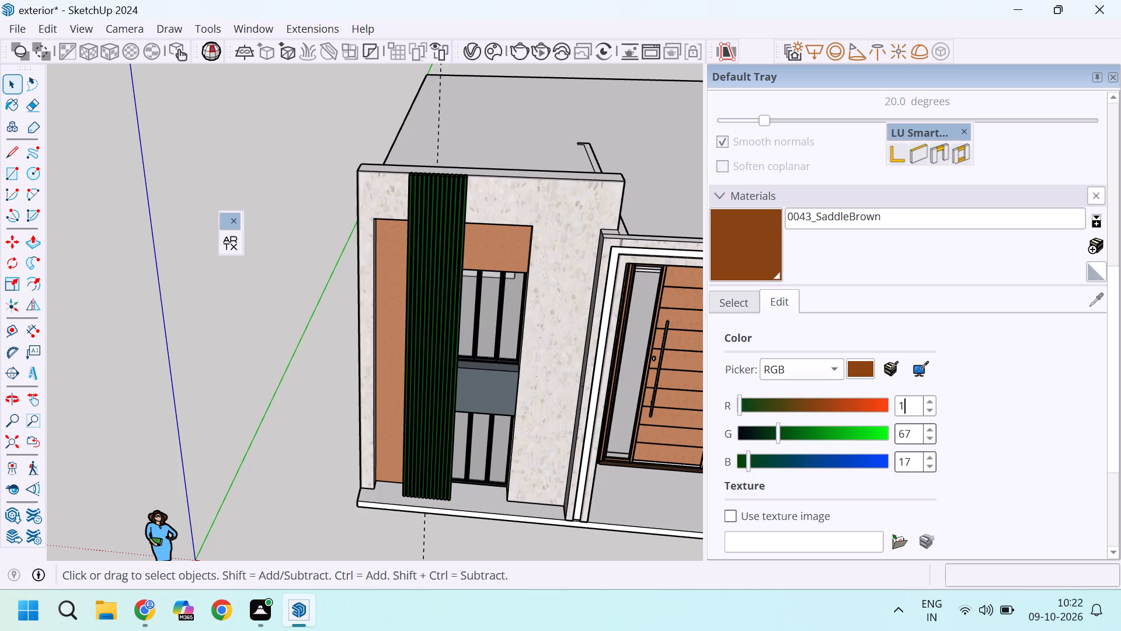
{"action": "key", "text": "BackSpace"}
{"action": "key", "text": "BackSpace"}
{"action": "type", "text": "57"}
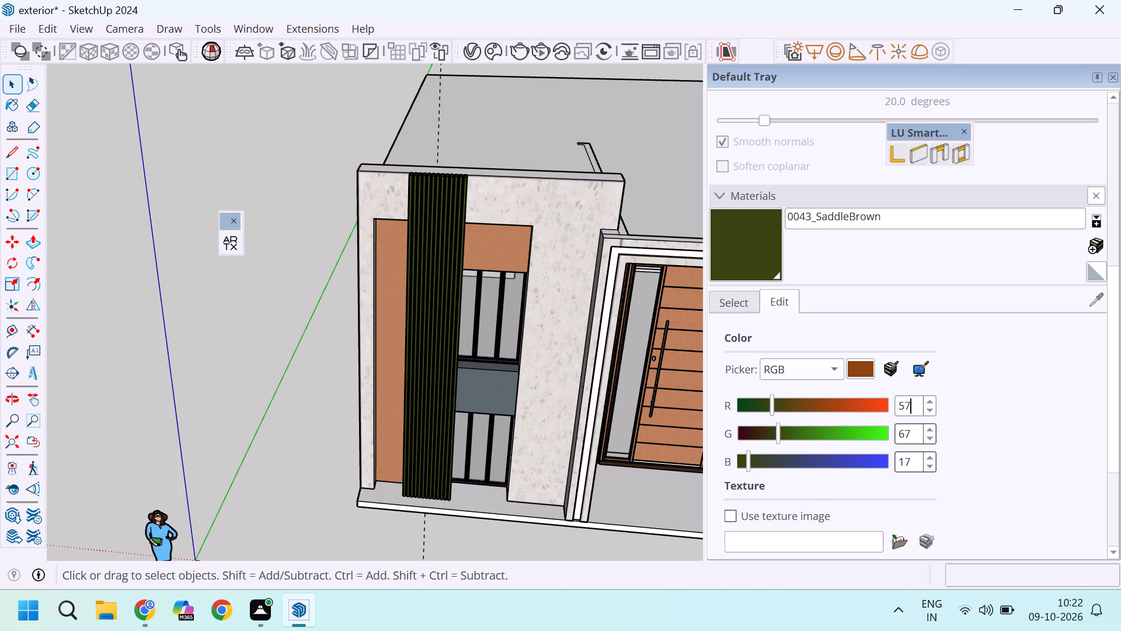
Set the 0043_SaddleBrown material's green value to 52 and its blue value to 49.
{"action": "left_click", "coordinate": [912, 434]}
{"action": "key", "text": "BackSpace"}
{"action": "key", "text": "BackSpace"}
{"action": "type", "text": "42"}
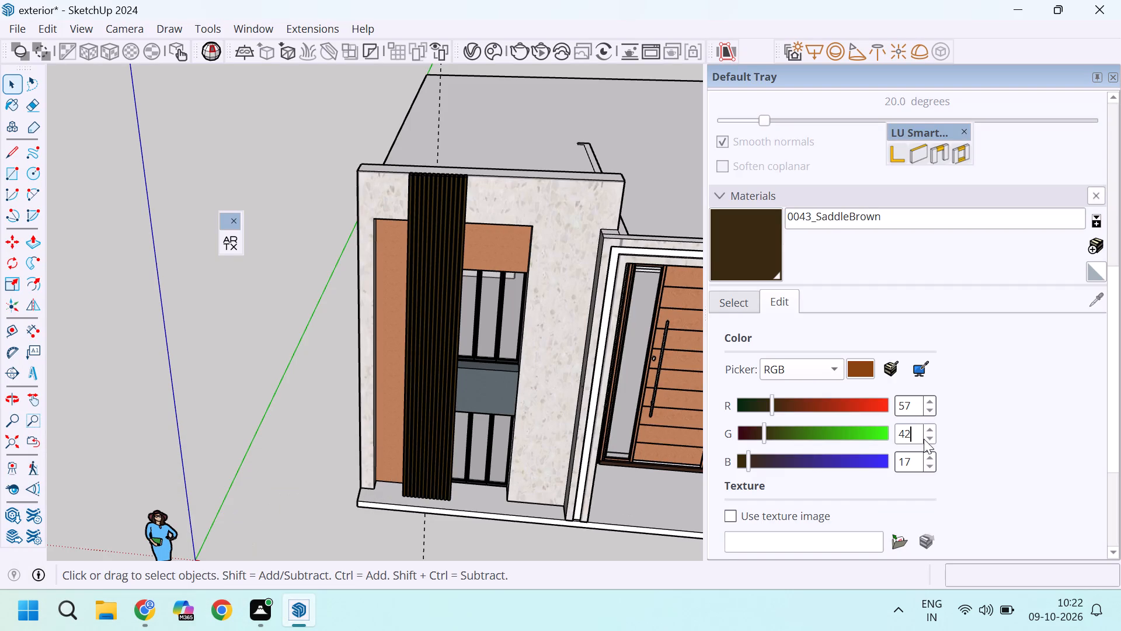
{"action": "left_click", "coordinate": [904, 433]}
{"action": "key", "text": "BackSpace"}
{"action": "key", "text": "5"}
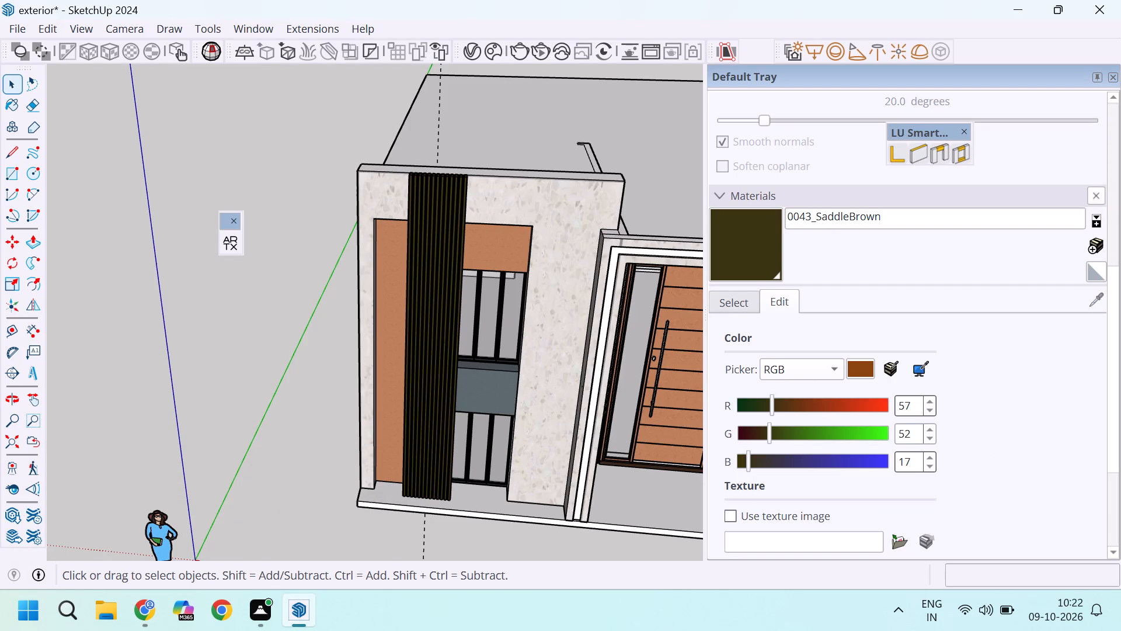
{"action": "left_click", "coordinate": [913, 460]}
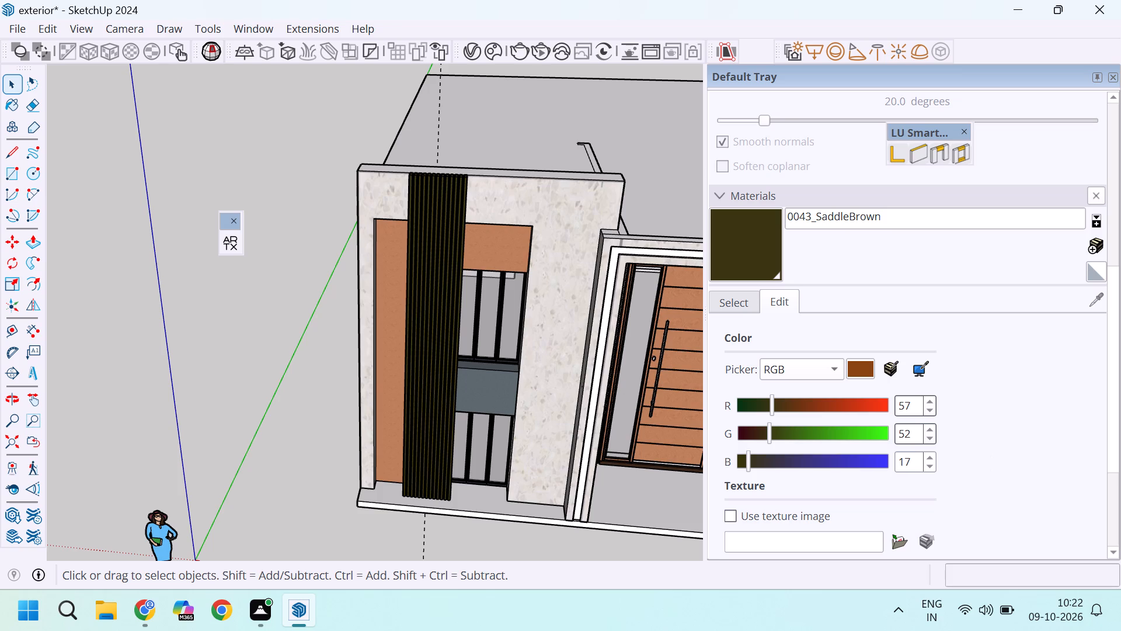
{"action": "key", "text": "BackSpace"}
{"action": "key", "text": "BackSpace"}
{"action": "key", "text": "BackSpace"}
{"action": "type", "text": "49"}
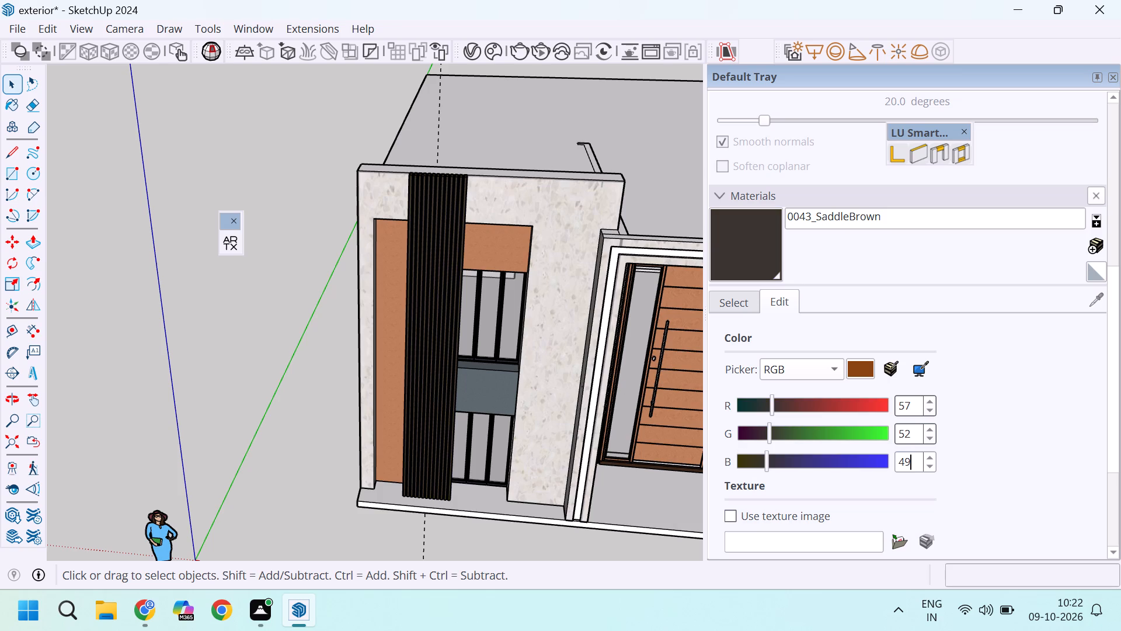
{"action": "left_click", "coordinate": [1004, 428]}
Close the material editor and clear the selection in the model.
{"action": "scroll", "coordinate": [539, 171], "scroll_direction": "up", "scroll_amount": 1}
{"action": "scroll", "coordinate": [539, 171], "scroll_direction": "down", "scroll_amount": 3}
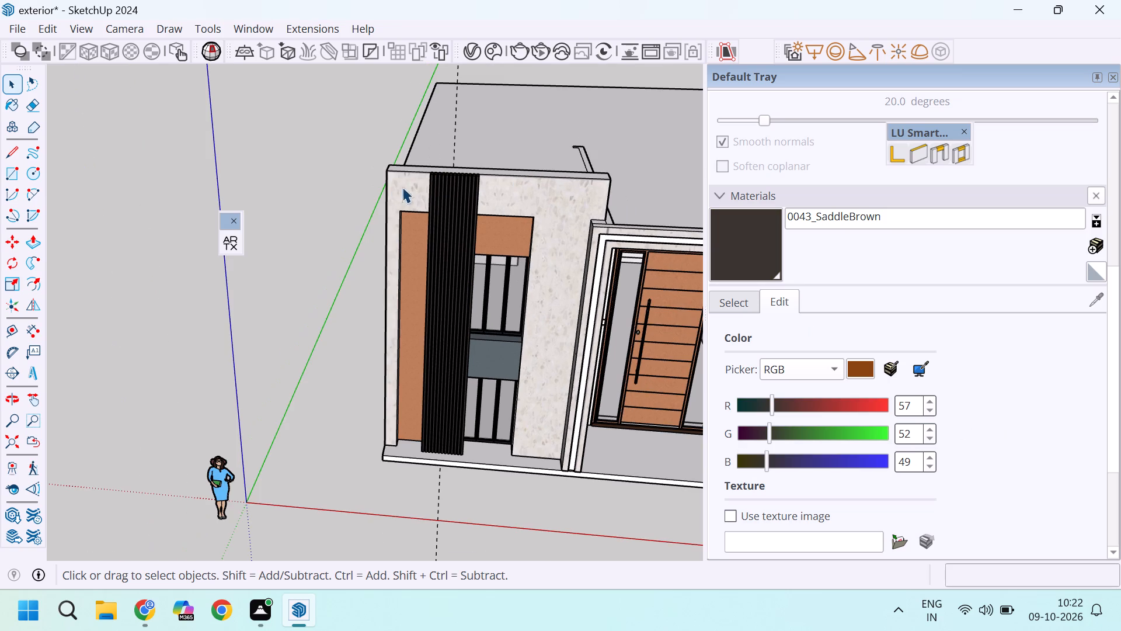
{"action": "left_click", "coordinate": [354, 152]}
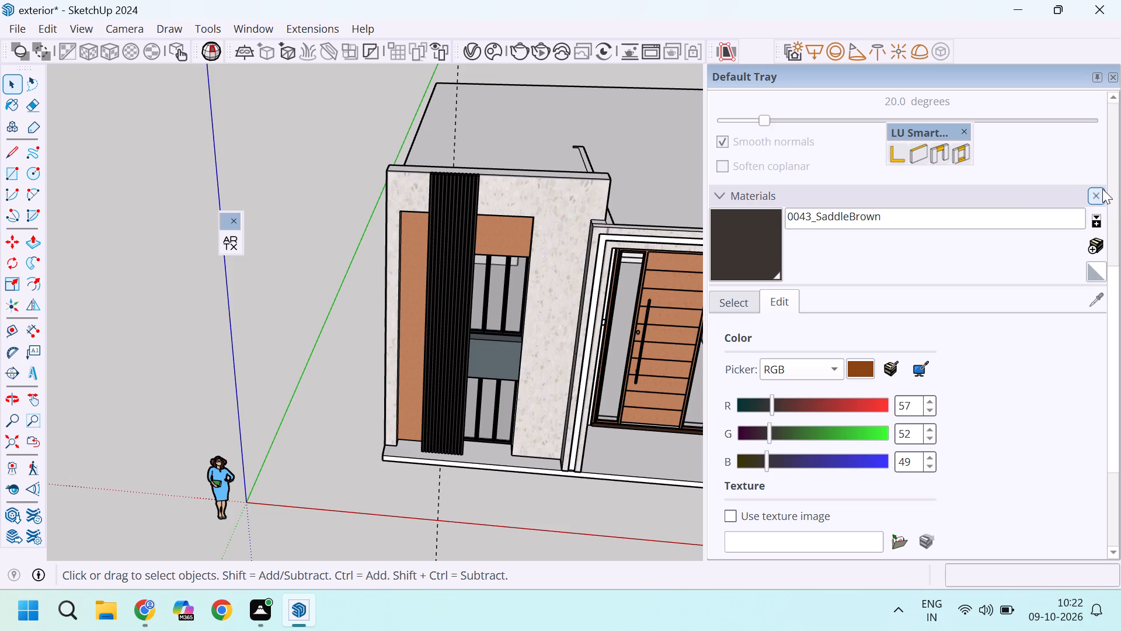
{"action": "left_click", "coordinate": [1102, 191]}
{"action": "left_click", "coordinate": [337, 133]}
Examine the recoloured vertical fins on the stone-clad window wall up close and as part of the whole front facade.
{"action": "middle_click_drag", "start_coordinate": [487, 339], "coordinate": [419, 280]}
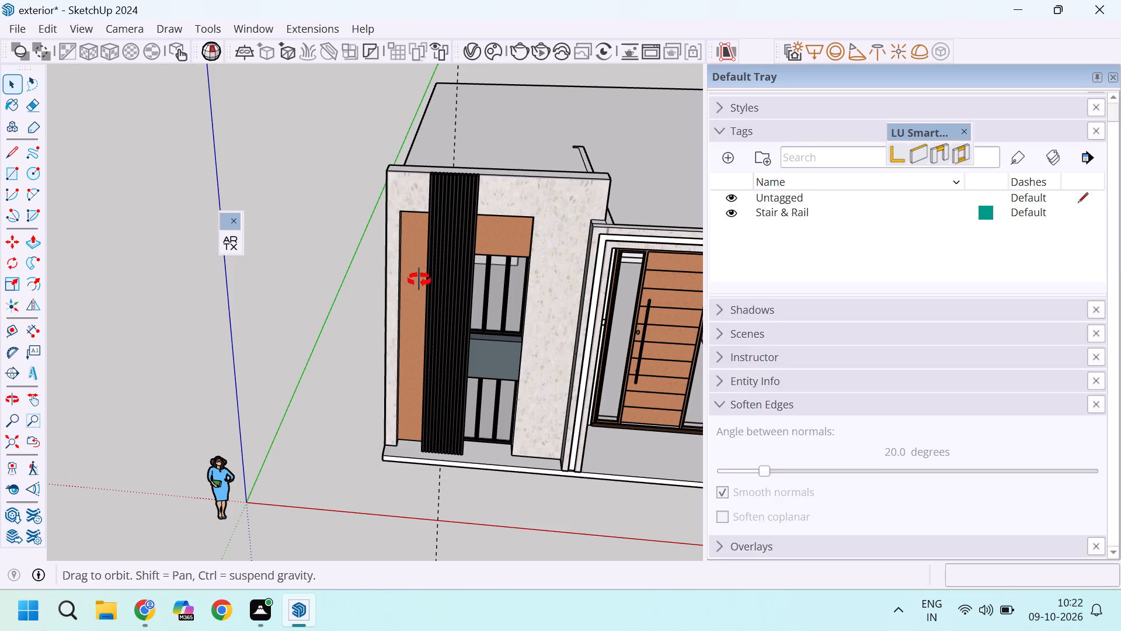
{"action": "middle_click_drag", "start_coordinate": [419, 280], "coordinate": [400, 214]}
{"action": "scroll", "coordinate": [411, 260], "scroll_direction": "up", "scroll_amount": 1}
{"action": "scroll", "coordinate": [396, 170], "scroll_direction": "up", "scroll_amount": 8}
{"action": "scroll", "coordinate": [454, 282], "scroll_direction": "down", "scroll_amount": 5}
{"action": "middle_click_drag", "start_coordinate": [441, 345], "coordinate": [450, 356]}
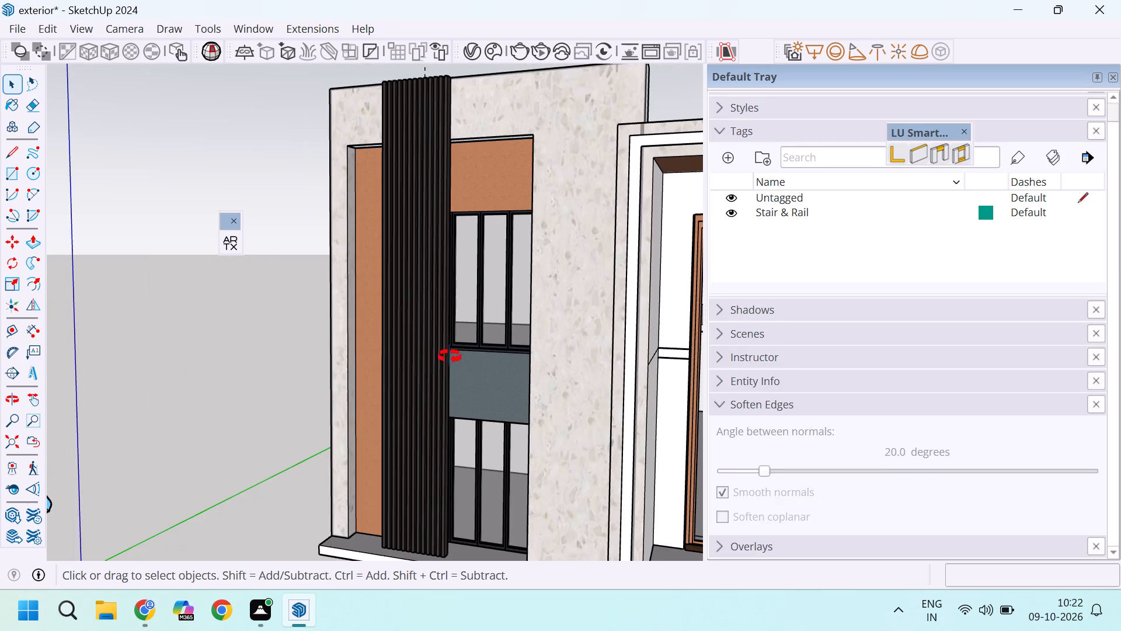
{"action": "middle_click_drag", "start_coordinate": [450, 356], "coordinate": [466, 378]}
{"action": "scroll", "coordinate": [464, 379], "scroll_direction": "down", "scroll_amount": 4}
{"action": "middle_click_drag", "start_coordinate": [430, 318], "coordinate": [486, 367]}
{"action": "scroll", "coordinate": [458, 265], "scroll_direction": "up", "scroll_amount": 4}
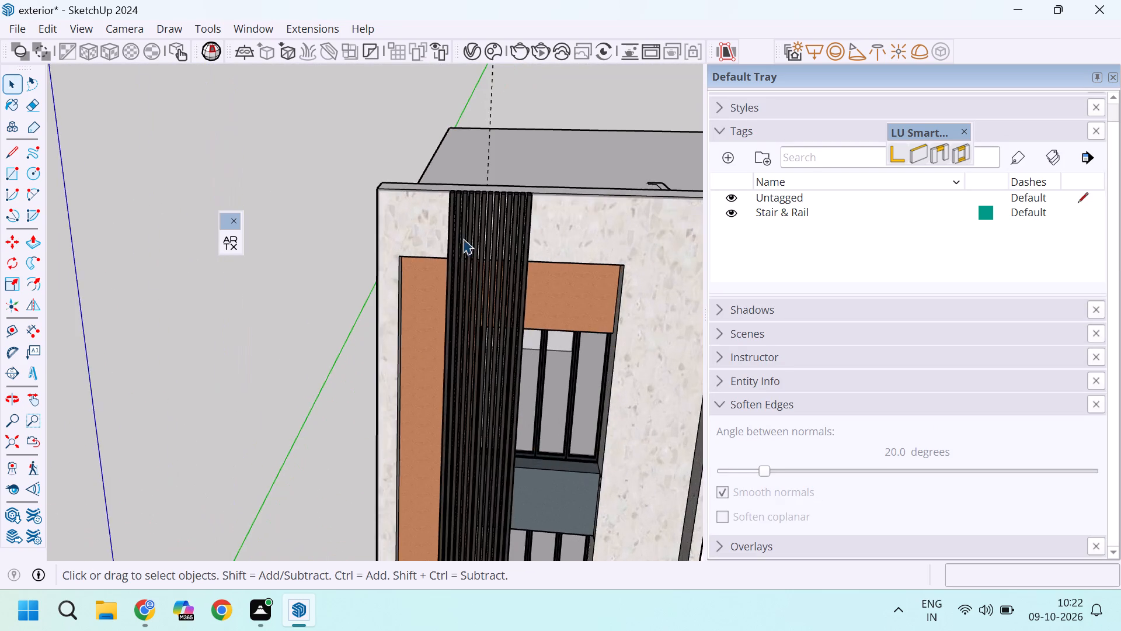
{"action": "scroll", "coordinate": [463, 238], "scroll_direction": "up", "scroll_amount": 4}
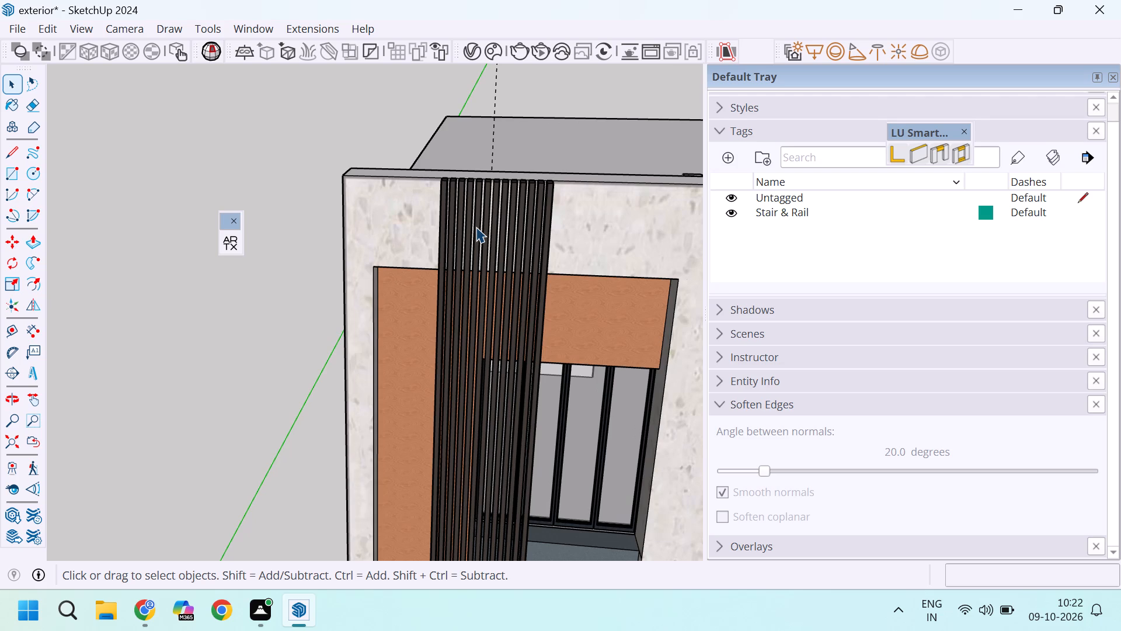
{"action": "scroll", "coordinate": [505, 255], "scroll_direction": "down", "scroll_amount": 1}
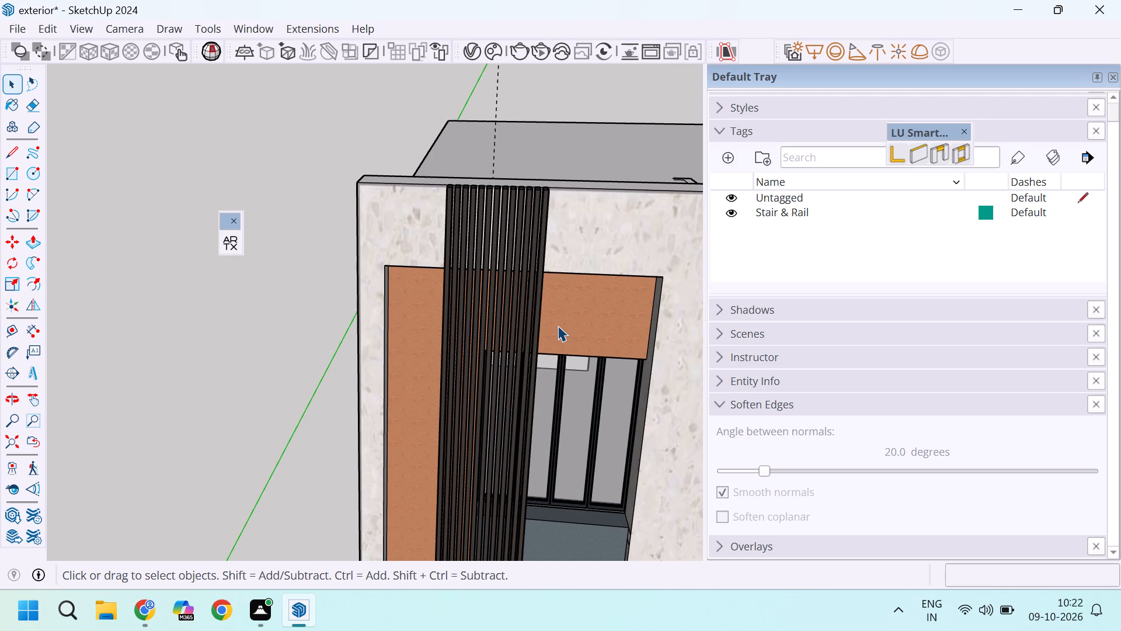
{"action": "scroll", "coordinate": [558, 325], "scroll_direction": "down", "scroll_amount": 3}
{"action": "scroll", "coordinate": [451, 294], "scroll_direction": "down", "scroll_amount": 11}
{"action": "middle_click_drag", "start_coordinate": [596, 354], "coordinate": [568, 322]}
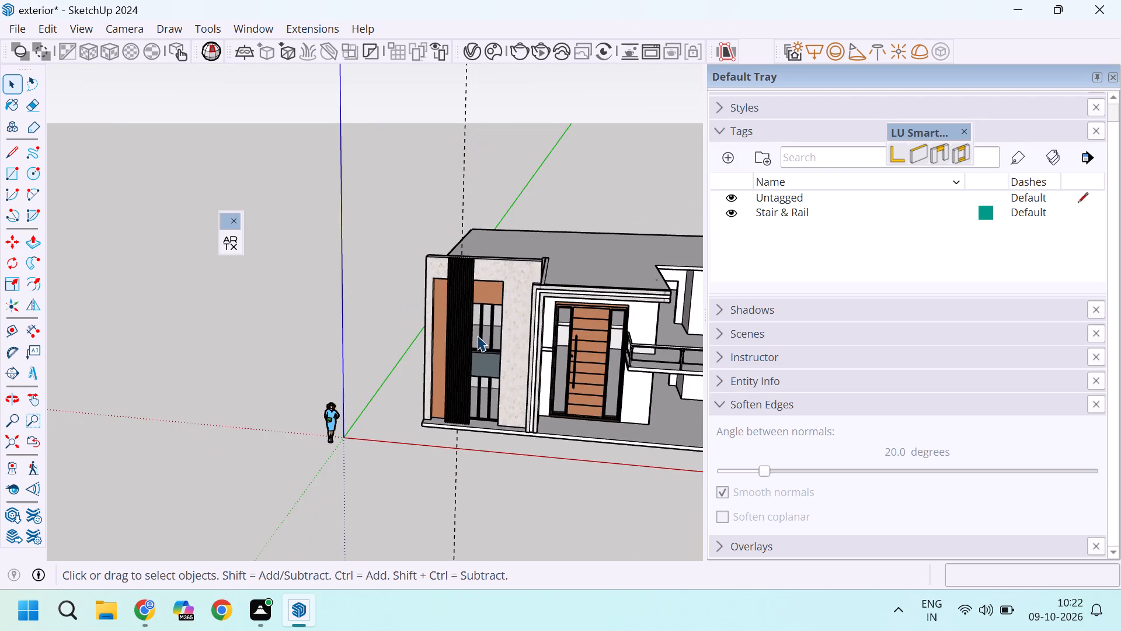
{"action": "scroll", "coordinate": [477, 335], "scroll_direction": "down", "scroll_amount": 3}
{"action": "scroll", "coordinate": [574, 332], "scroll_direction": "up", "scroll_amount": 5}
{"action": "middle_click_drag", "start_coordinate": [581, 323], "coordinate": [582, 199]}
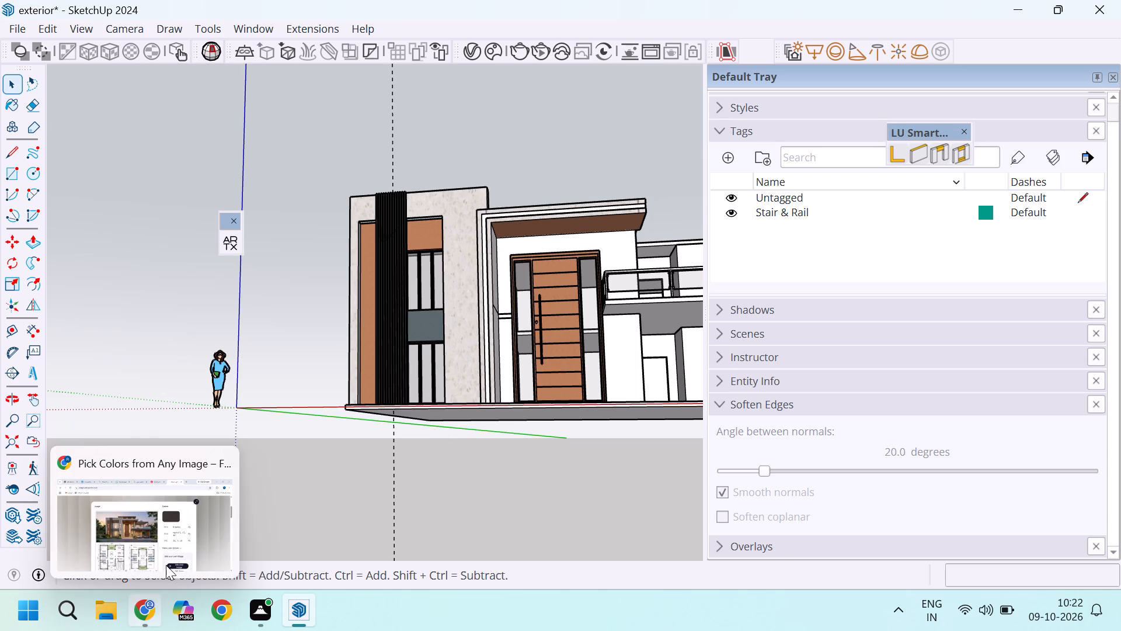
Switch to Chrome and sample the tan wall colour #a9866c, RGB 169, 134, 108, beside the entrance door in the house image.
{"action": "left_click", "coordinate": [166, 550]}
{"action": "scroll", "coordinate": [448, 293], "scroll_direction": "up", "scroll_amount": 3}
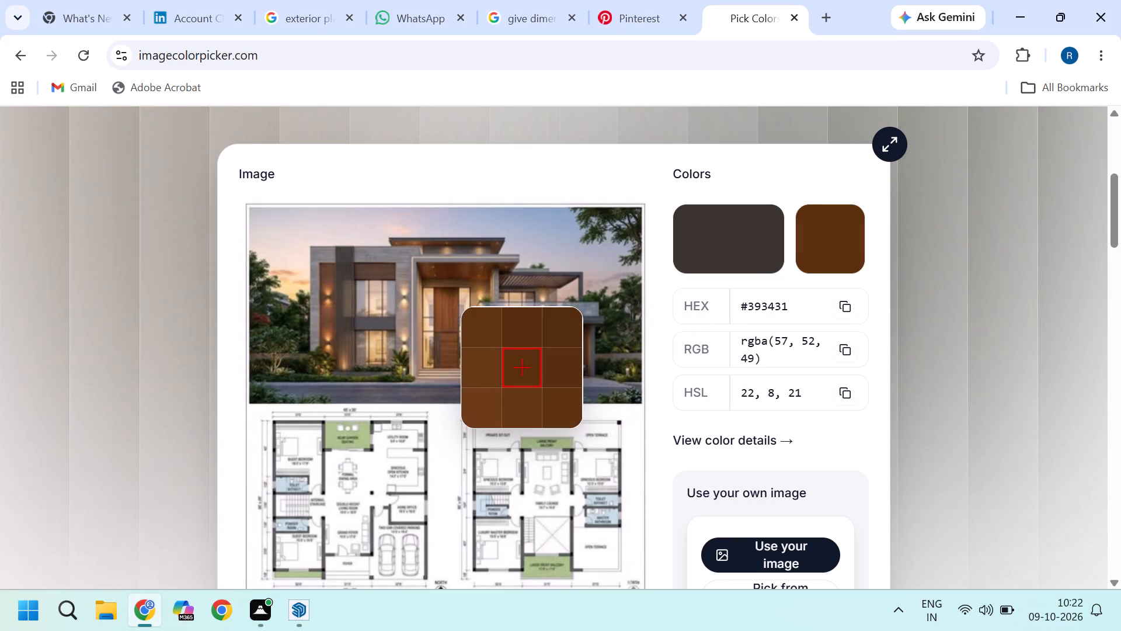
{"action": "scroll", "coordinate": [433, 297], "scroll_direction": "up", "scroll_amount": 6}
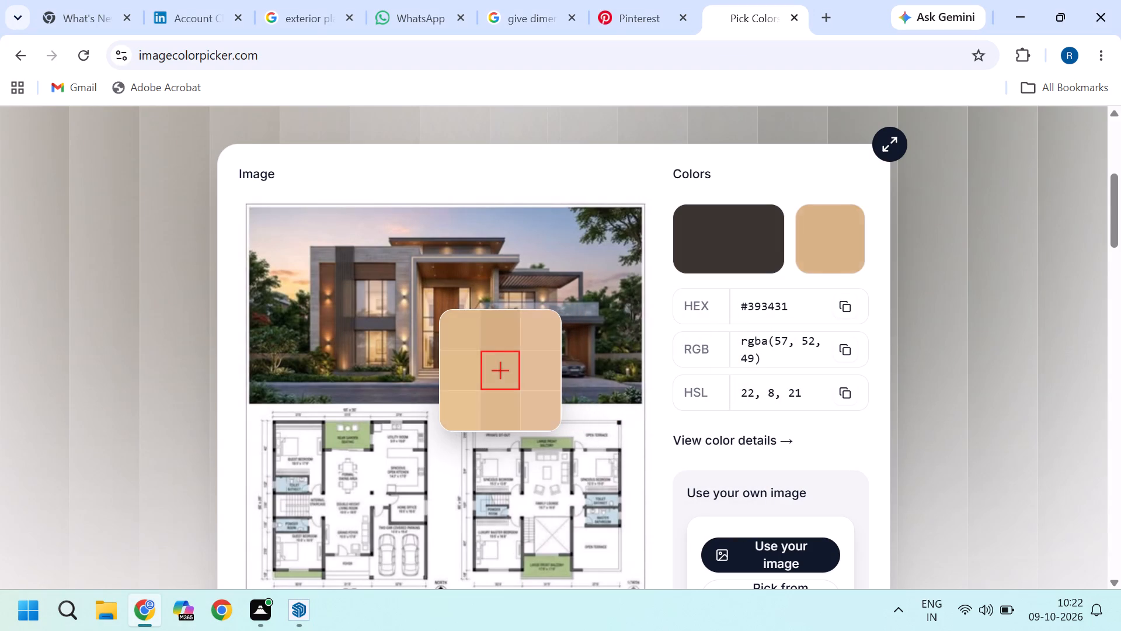
{"action": "left_click", "coordinate": [418, 330]}
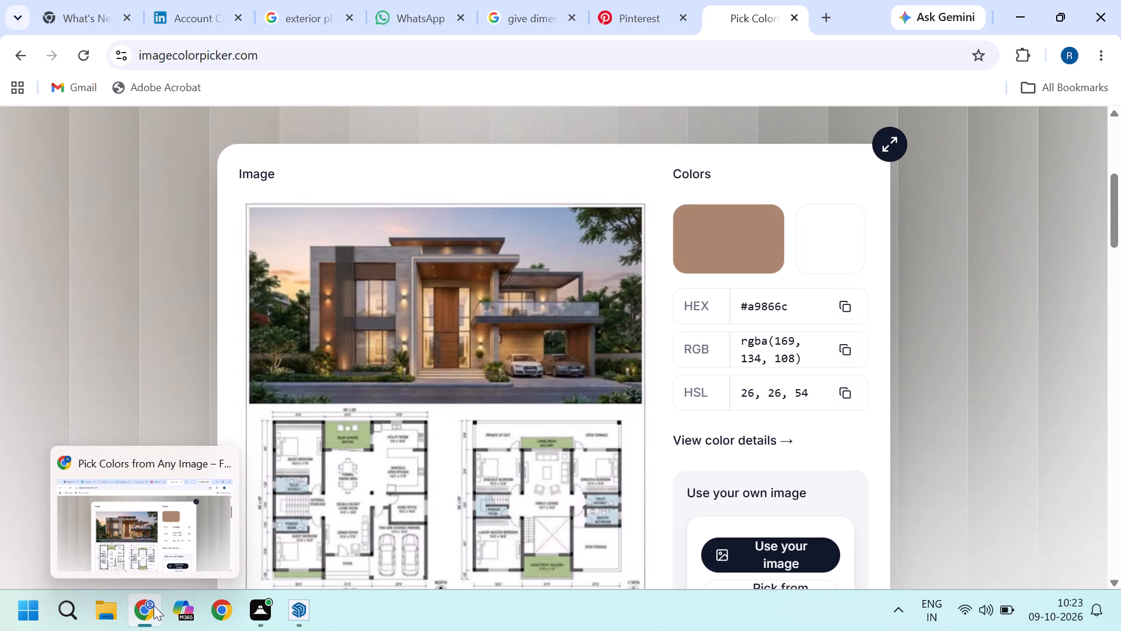
{"action": "left_click", "coordinate": [193, 530]}
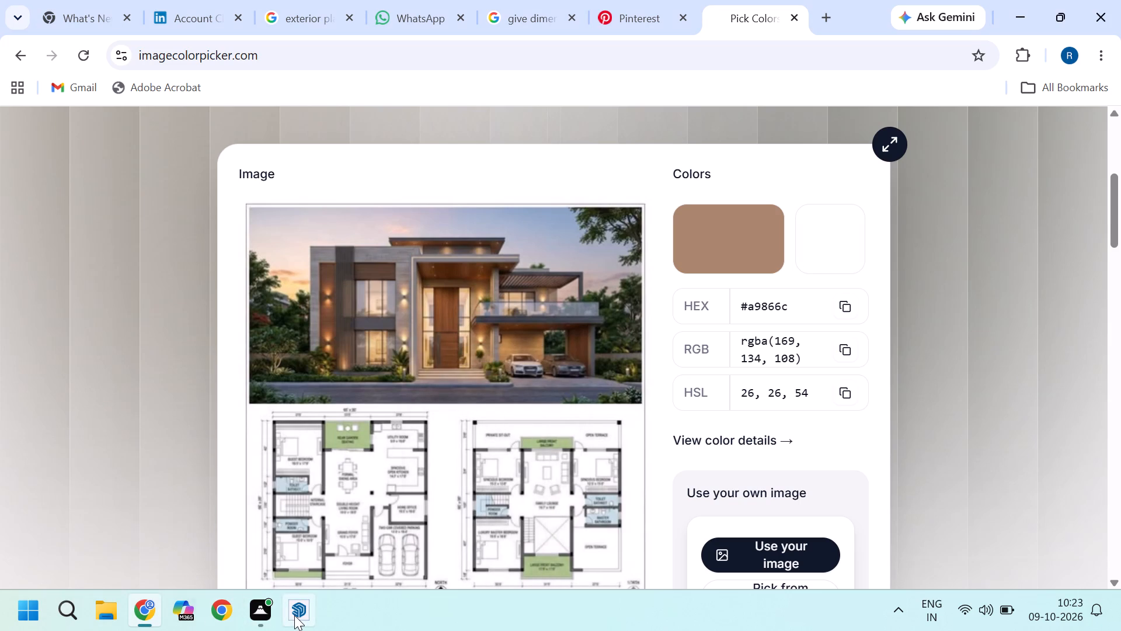
Switch to SketchUp and choose the 0051_Cornsilk paint from the Colors-Named collection.
{"action": "left_click", "coordinate": [287, 549]}
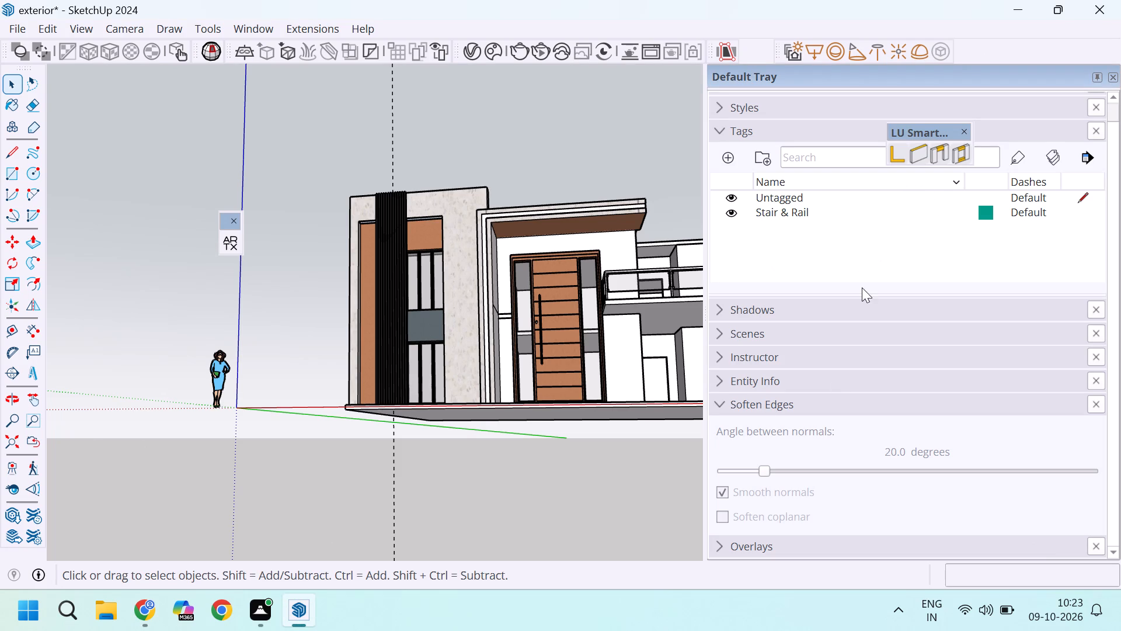
{"action": "scroll", "coordinate": [542, 222], "scroll_direction": "up", "scroll_amount": 5}
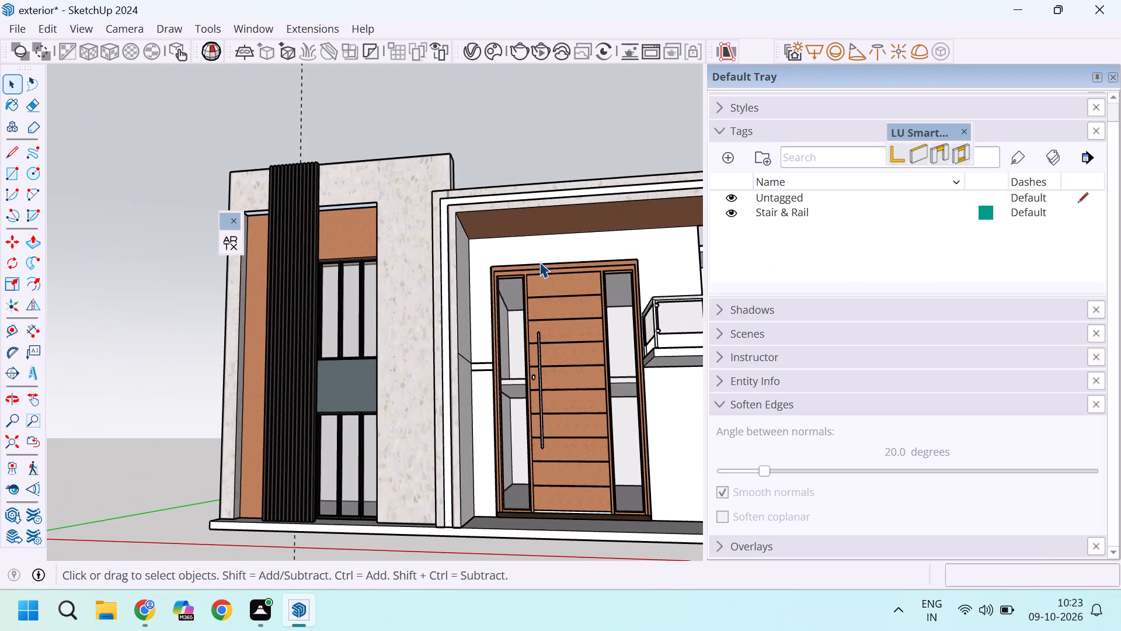
{"action": "key", "text": "b"}
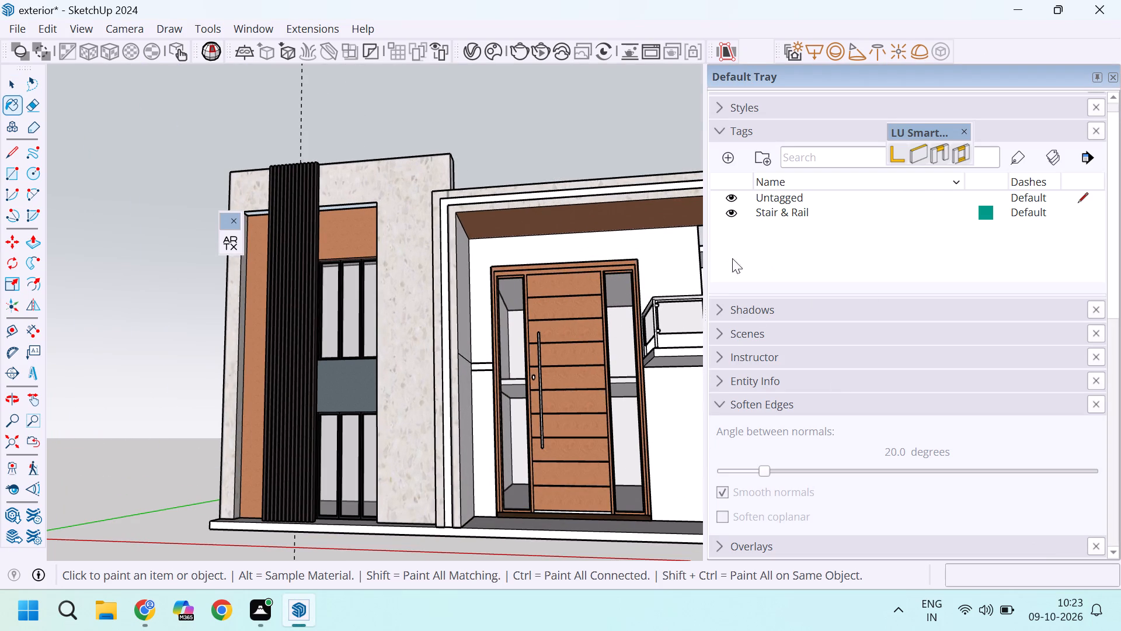
{"action": "scroll", "coordinate": [639, 249], "scroll_direction": "up", "scroll_amount": 1}
{"action": "scroll", "coordinate": [792, 228], "scroll_direction": "up", "scroll_amount": 1}
{"action": "scroll", "coordinate": [793, 237], "scroll_direction": "down", "scroll_amount": 1}
{"action": "scroll", "coordinate": [793, 237], "scroll_direction": "up", "scroll_amount": 3}
{"action": "scroll", "coordinate": [793, 237], "scroll_direction": "down", "scroll_amount": 7}
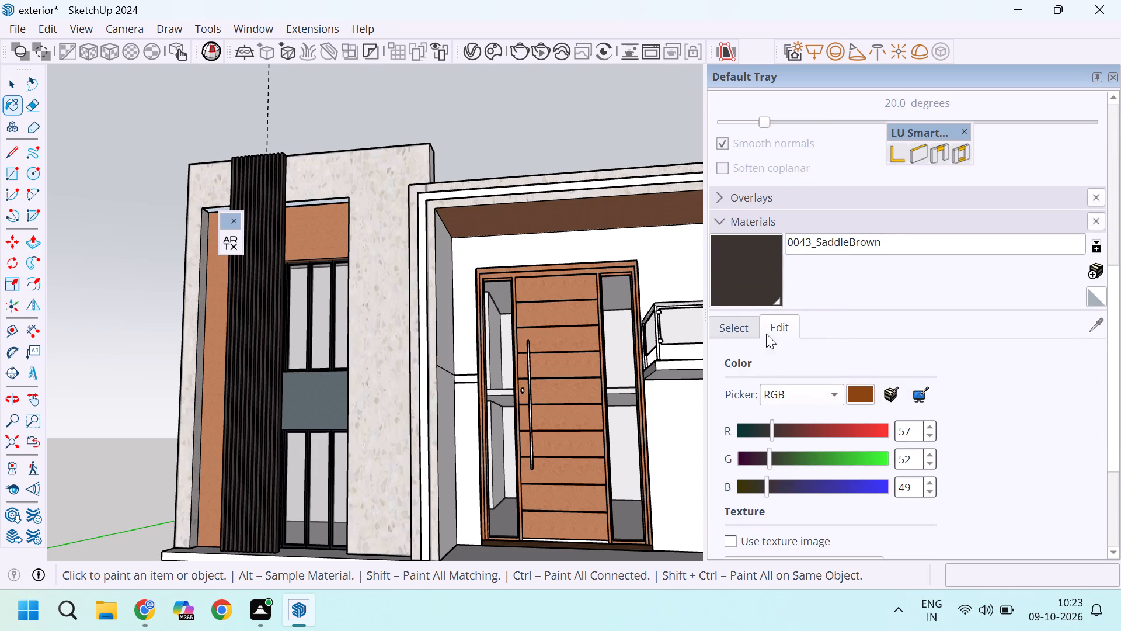
{"action": "left_click", "coordinate": [742, 331]}
{"action": "scroll", "coordinate": [885, 404], "scroll_direction": "down", "scroll_amount": 3}
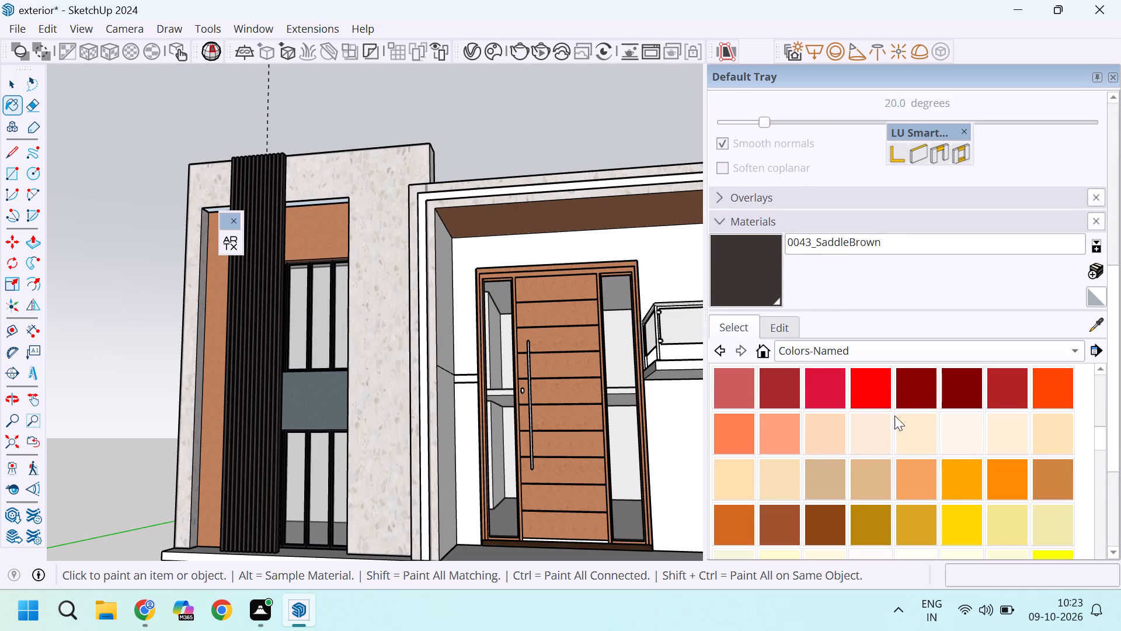
{"action": "scroll", "coordinate": [893, 416], "scroll_direction": "down", "scroll_amount": 4}
{"action": "scroll", "coordinate": [906, 430], "scroll_direction": "up", "scroll_amount": 1}
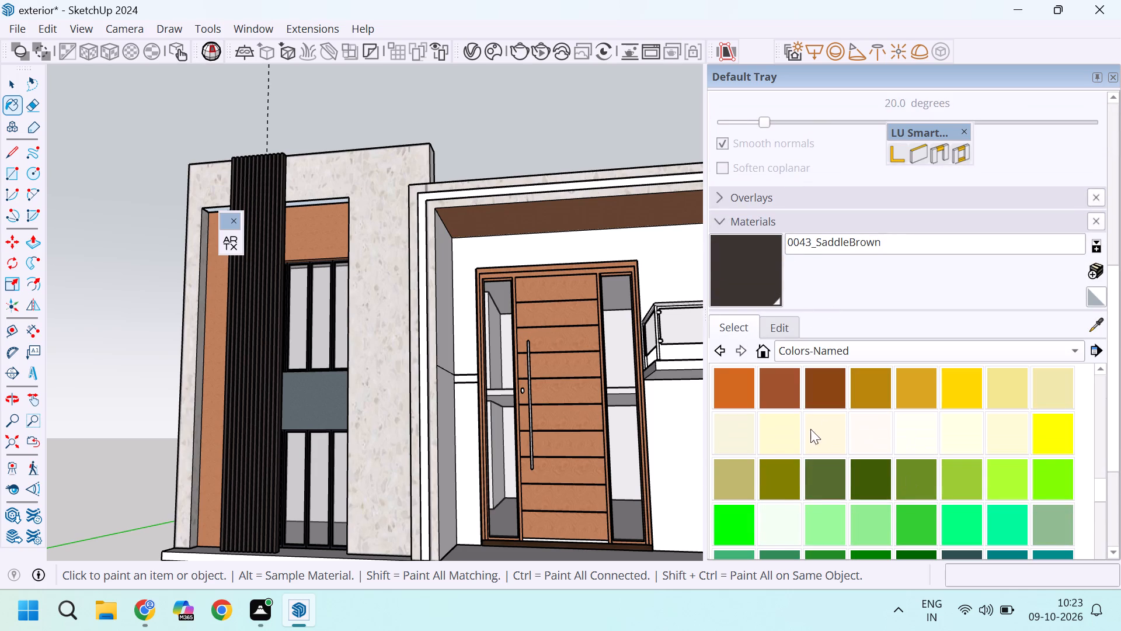
{"action": "left_click", "coordinate": [835, 430]}
{"action": "scroll", "coordinate": [787, 333], "scroll_direction": "up", "scroll_amount": 2}
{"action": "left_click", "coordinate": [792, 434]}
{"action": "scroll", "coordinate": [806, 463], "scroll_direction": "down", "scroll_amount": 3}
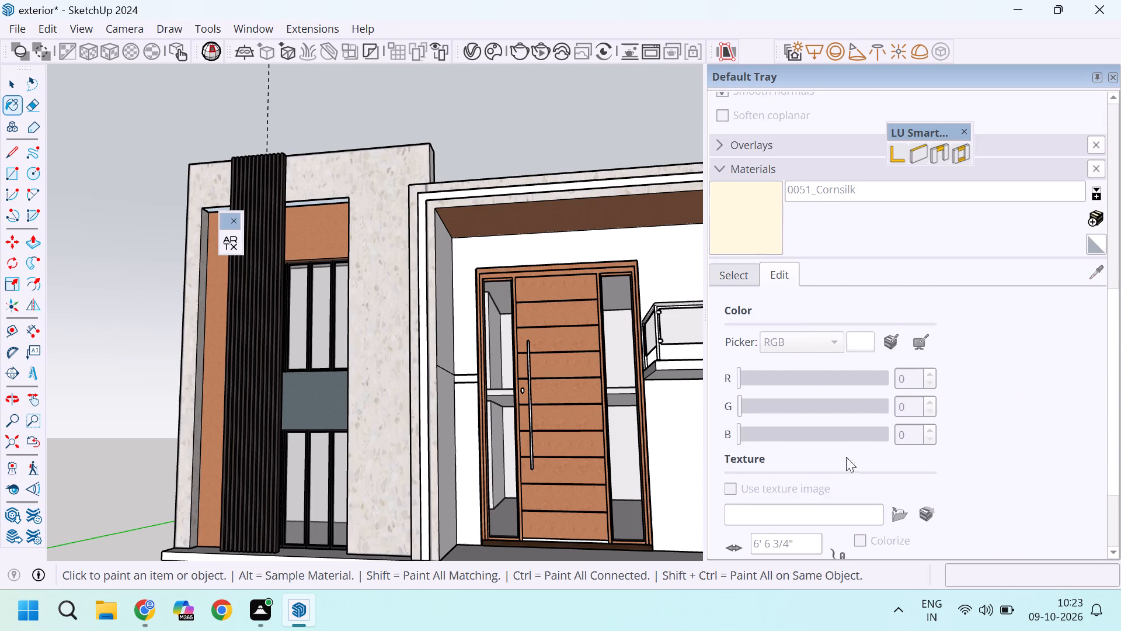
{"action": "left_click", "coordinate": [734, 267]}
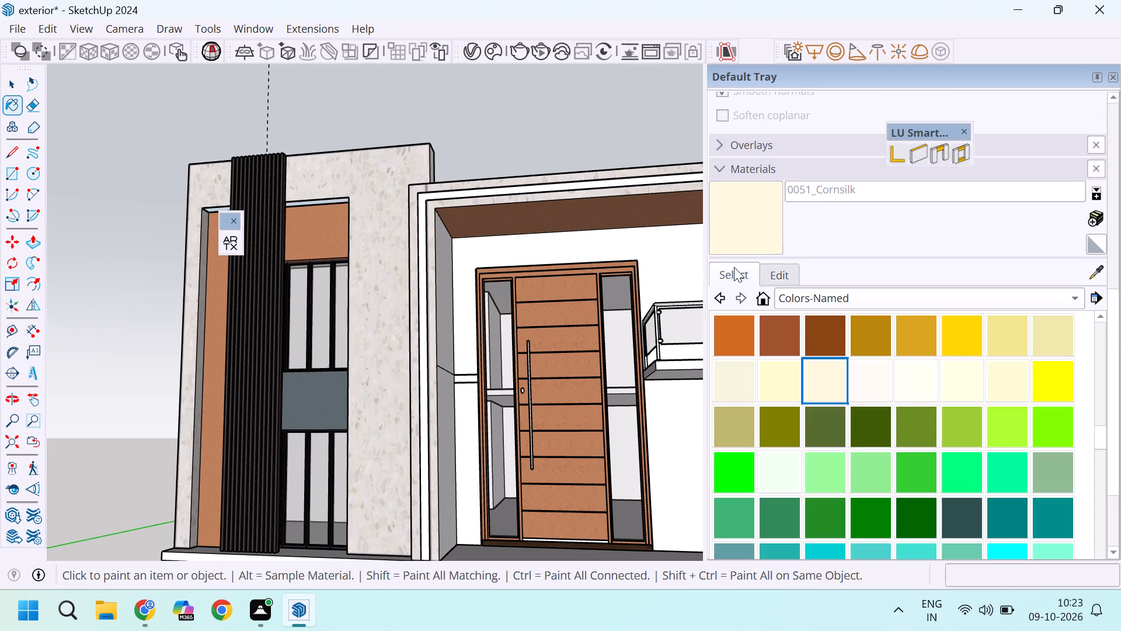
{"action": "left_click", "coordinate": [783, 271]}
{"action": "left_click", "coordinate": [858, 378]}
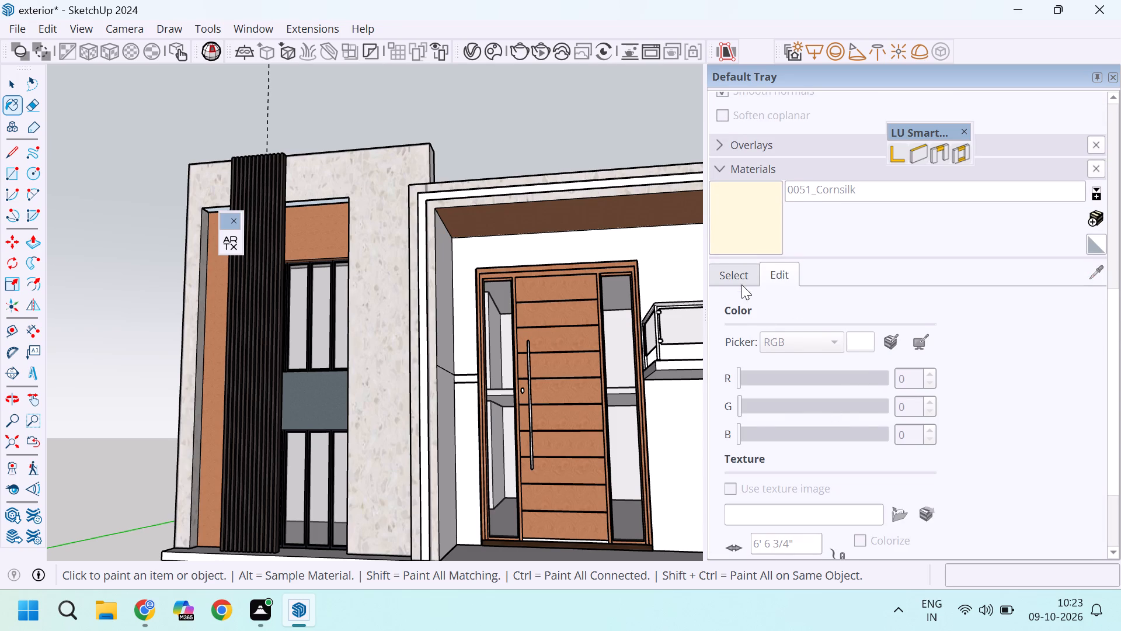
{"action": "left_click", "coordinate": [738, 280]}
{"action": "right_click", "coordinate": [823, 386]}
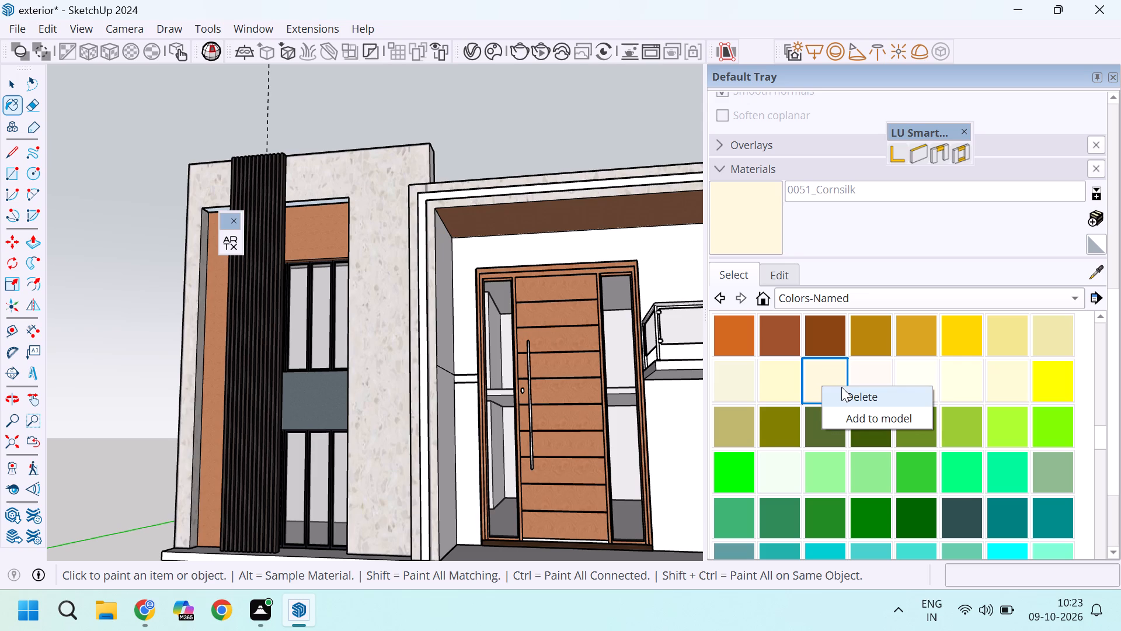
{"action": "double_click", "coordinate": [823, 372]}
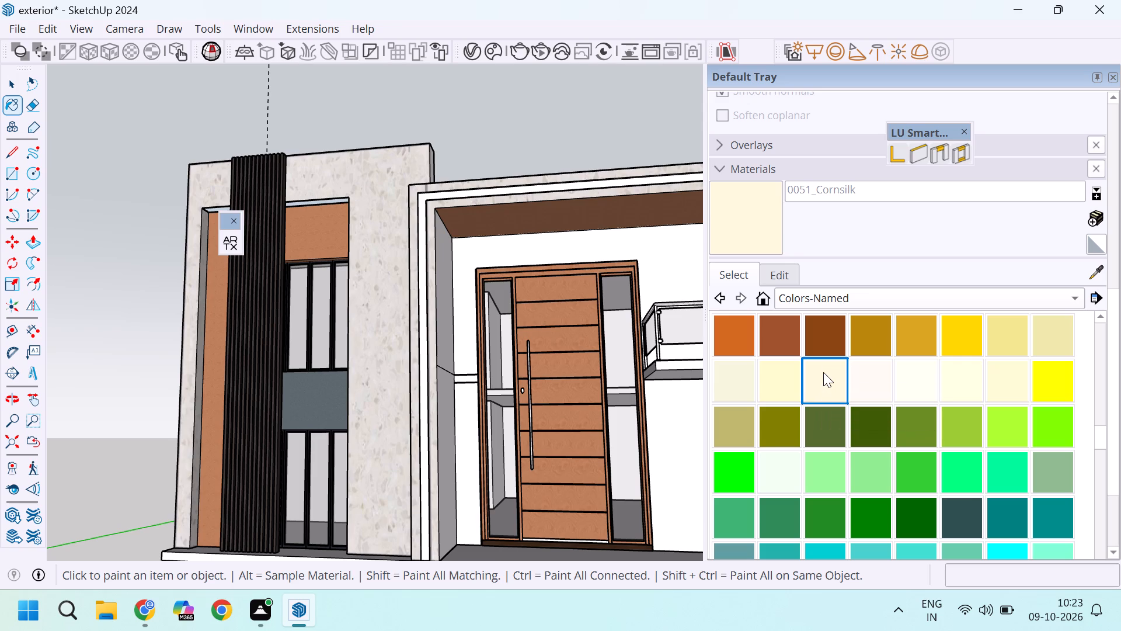
Paint the upper side wall of the entrance recess, beside the door, with 0051_Cornsilk.
{"action": "scroll", "coordinate": [497, 269], "scroll_direction": "up", "scroll_amount": 4}
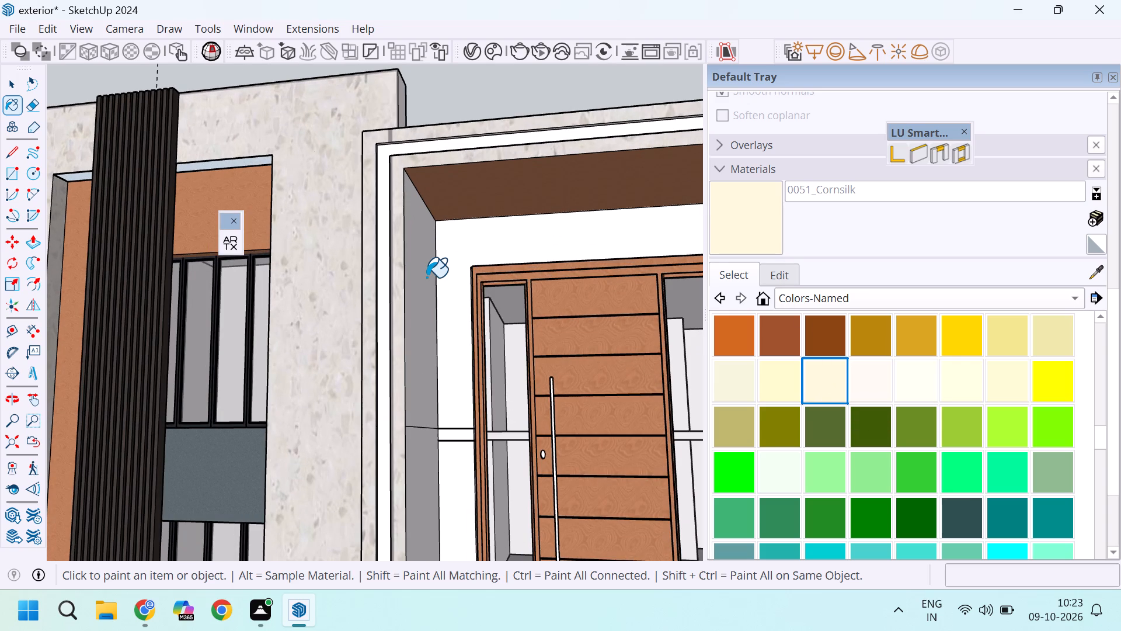
{"action": "left_click", "coordinate": [427, 278]}
Set the 0051_Cornsilk material's red value to 169.
{"action": "left_click", "coordinate": [788, 268]}
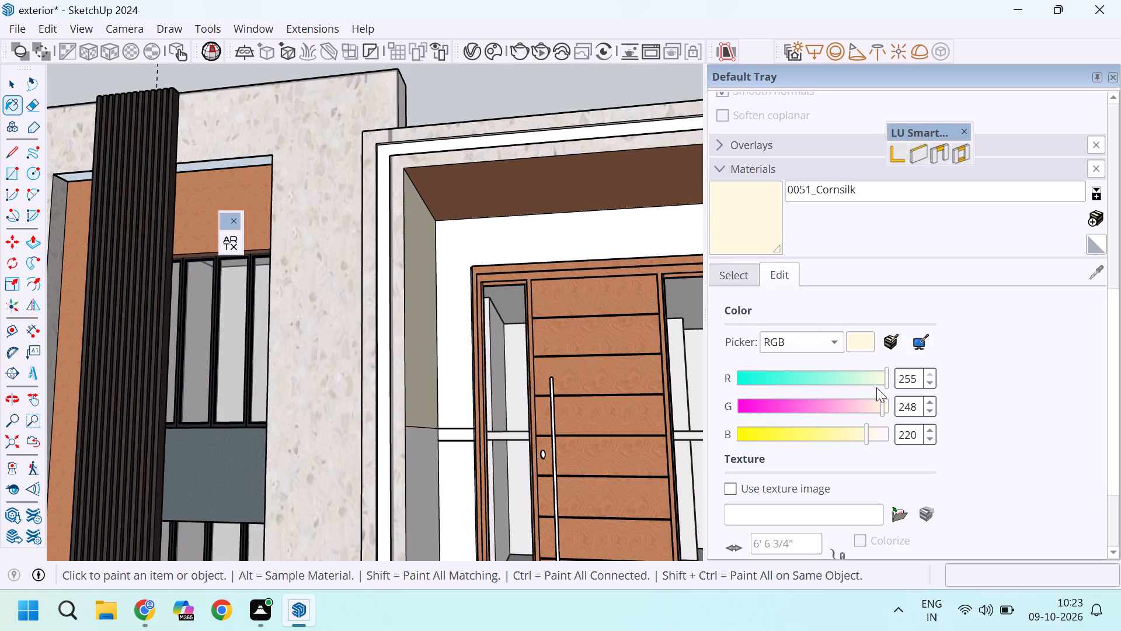
{"action": "left_click", "coordinate": [917, 373]}
{"action": "key", "text": "BackSpace"}
{"action": "key", "text": "BackSpace"}
{"action": "key", "text": "BackSpace"}
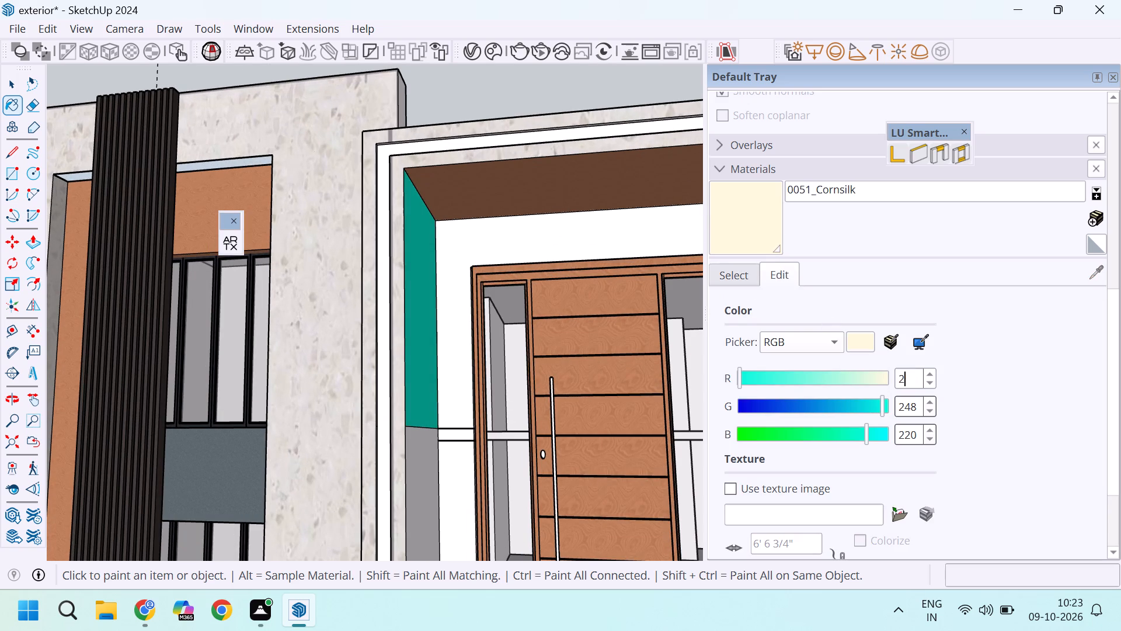
{"action": "key", "text": "BackSpace"}
{"action": "type", "text": "1689"}
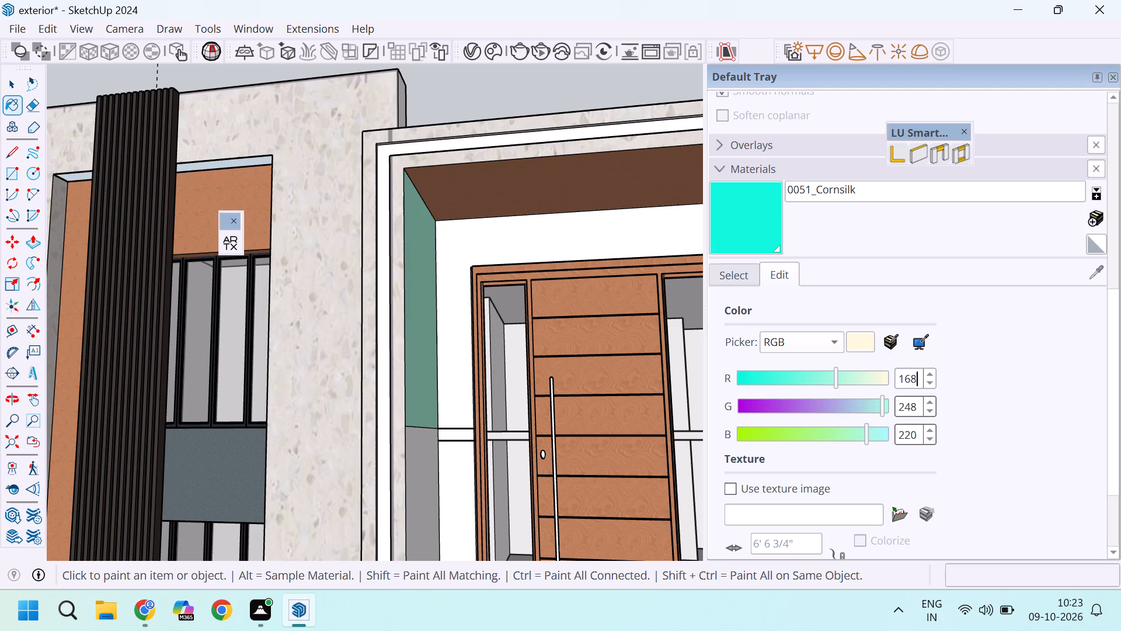
{"action": "key", "text": "BackSpace"}
{"action": "key", "text": "9"}
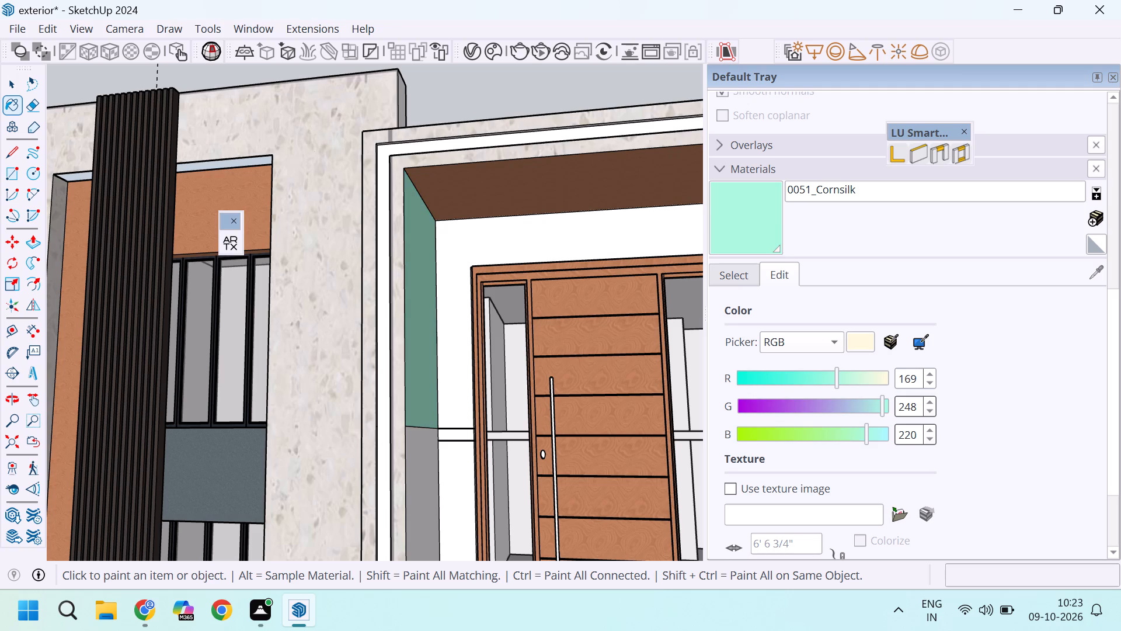
Set the 0051_Cornsilk material's green value to 134 and its blue value to 108.
{"action": "left_click", "coordinate": [921, 410]}
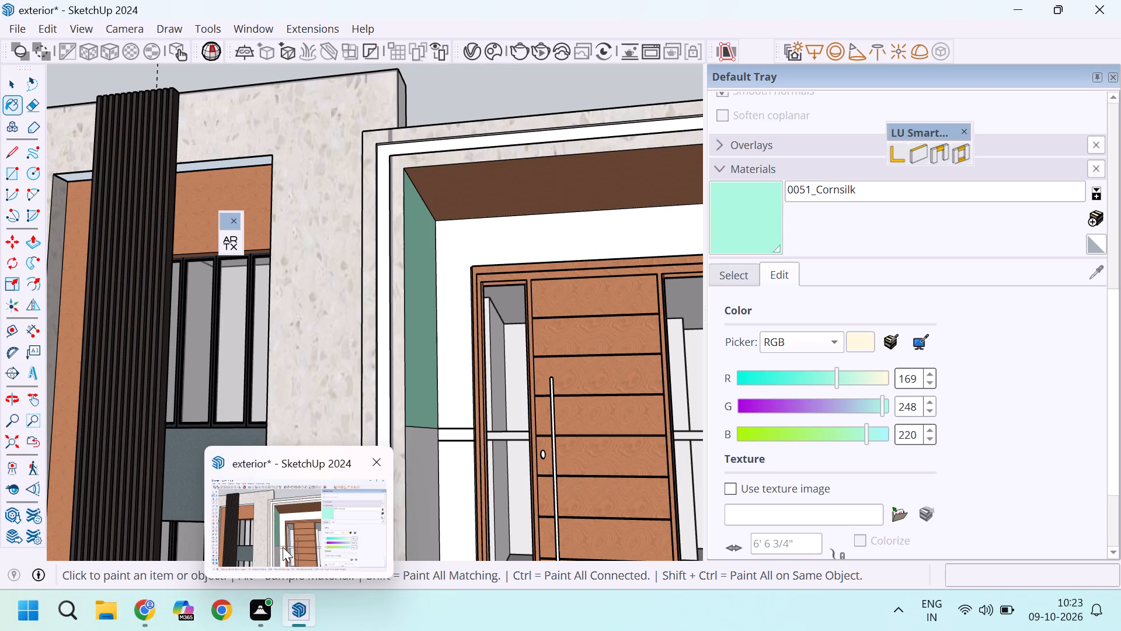
{"action": "left_click", "coordinate": [283, 547]}
{"action": "left_click", "coordinate": [919, 403]}
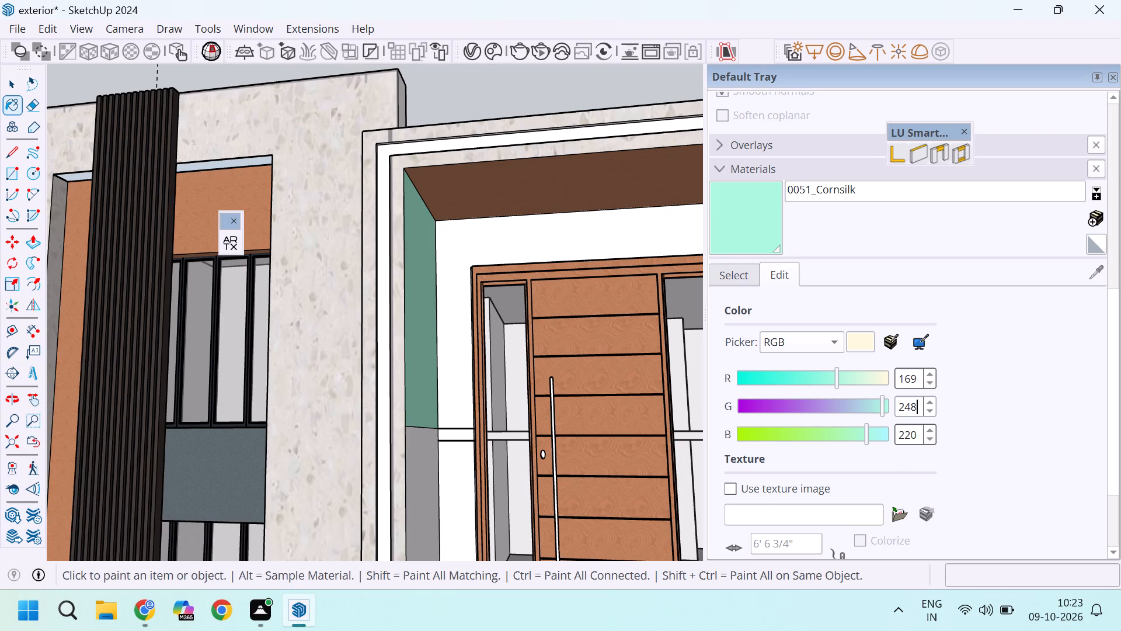
{"action": "key", "text": "BackSpace"}
{"action": "key", "text": "BackSpace"}
{"action": "key", "text": "BackSpace"}
{"action": "key", "text": "BackSpace"}
{"action": "type", "text": "134"}
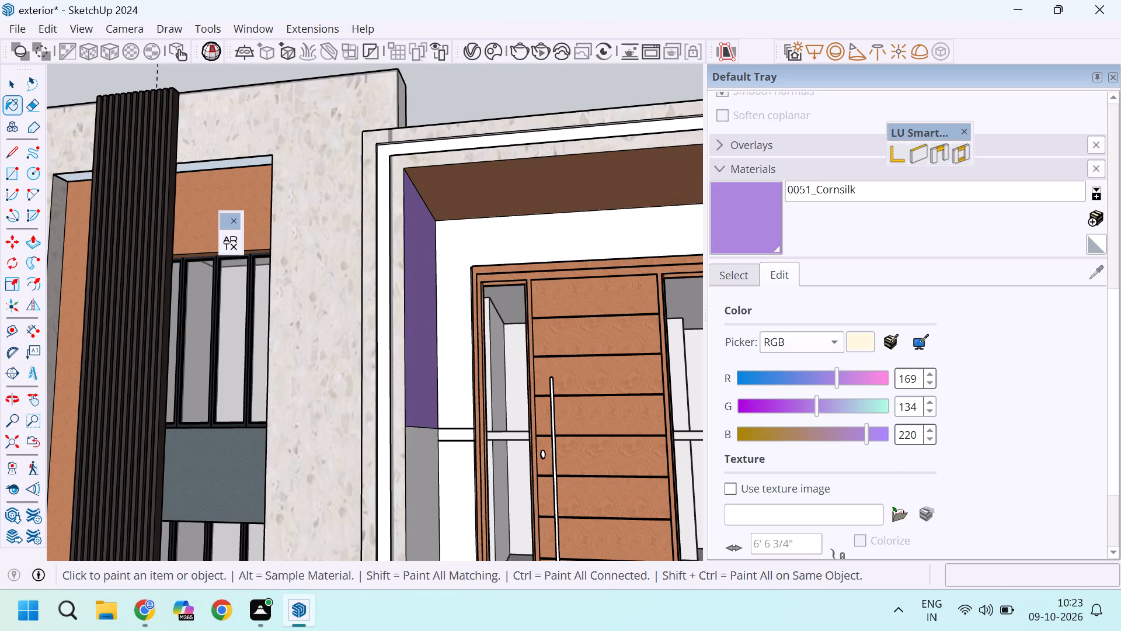
{"action": "left_click", "coordinate": [920, 434]}
{"action": "key", "text": "BackSpace"}
{"action": "key", "text": "BackSpace"}
{"action": "key", "text": "BackSpace"}
{"action": "key", "text": "BackSpace"}
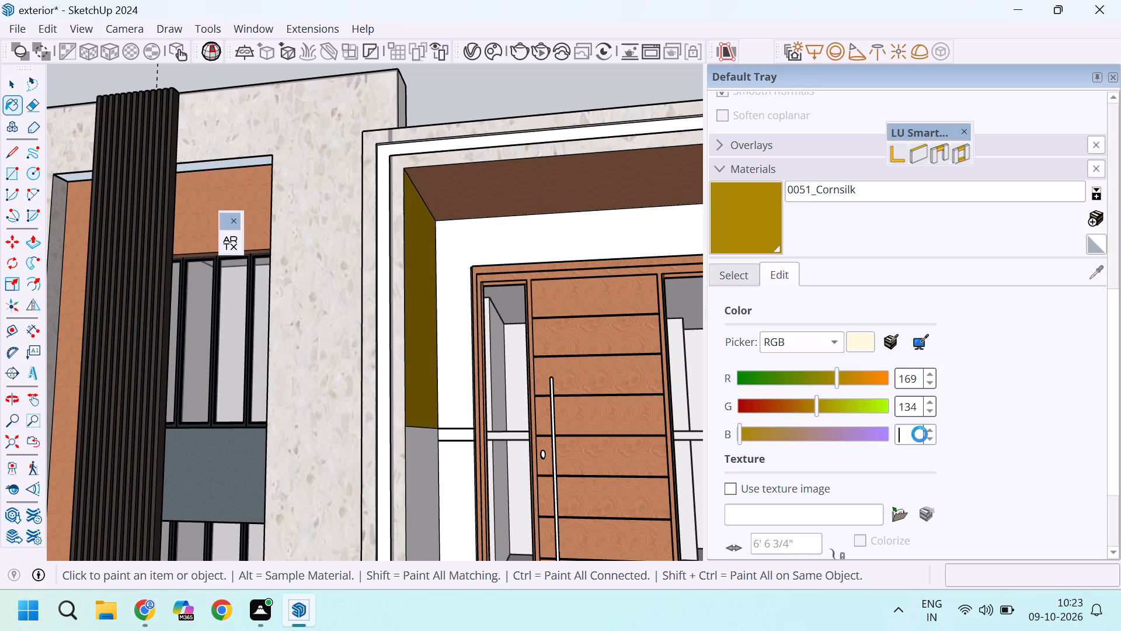
{"action": "type", "text": "108"}
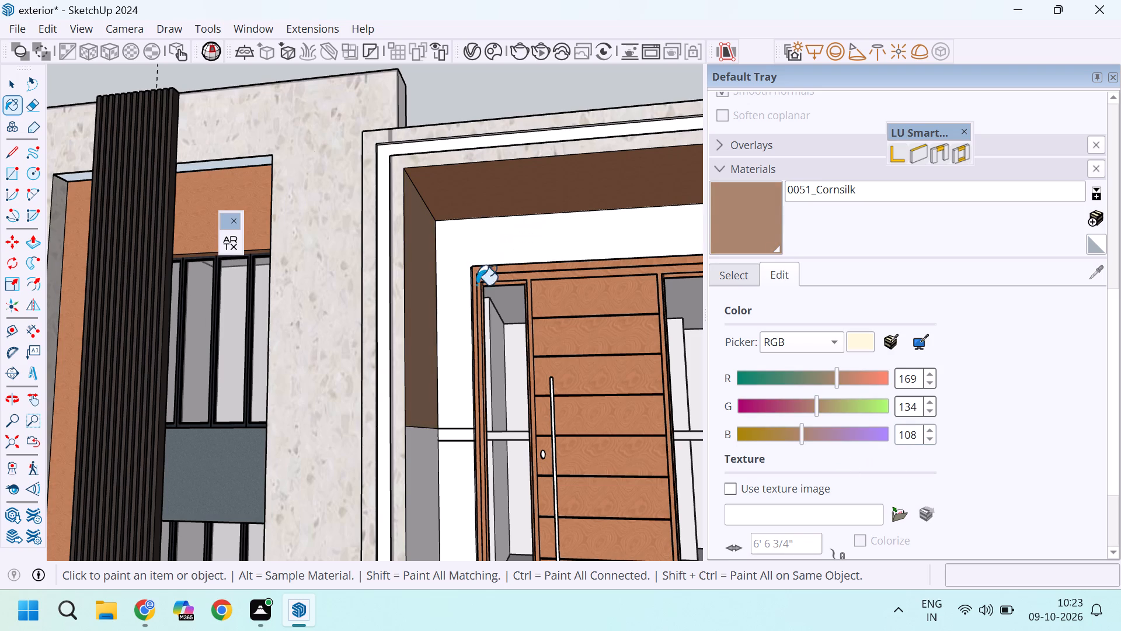
Paint the lower side wall of the entrance recess with the recoloured 0051_Cornsilk material.
{"action": "middle_click_drag", "start_coordinate": [457, 331], "coordinate": [394, 361]}
{"action": "scroll", "coordinate": [375, 434], "scroll_direction": "down", "scroll_amount": 3}
{"action": "left_click", "coordinate": [355, 484]}
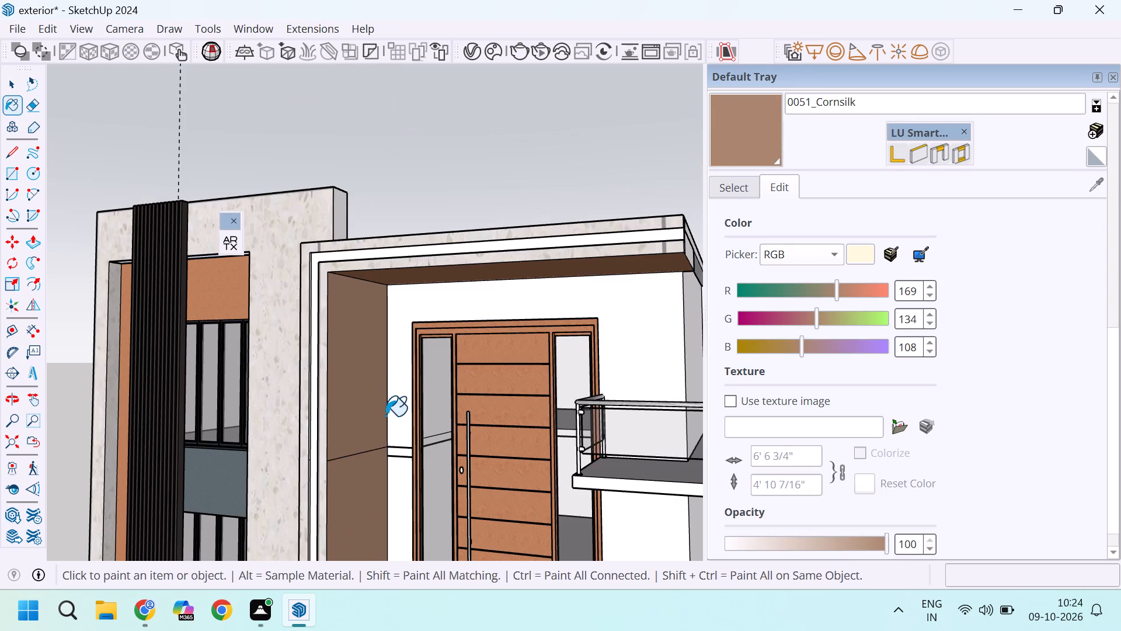
{"action": "scroll", "coordinate": [387, 384], "scroll_direction": "down", "scroll_amount": 5}
{"action": "scroll", "coordinate": [368, 423], "scroll_direction": "up", "scroll_amount": 2}
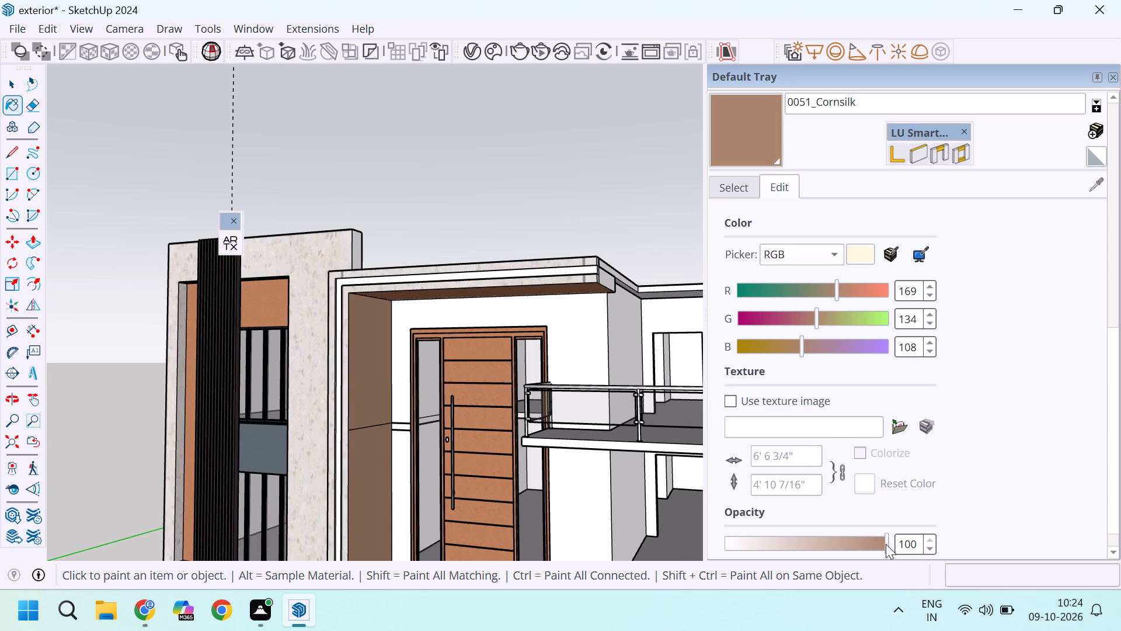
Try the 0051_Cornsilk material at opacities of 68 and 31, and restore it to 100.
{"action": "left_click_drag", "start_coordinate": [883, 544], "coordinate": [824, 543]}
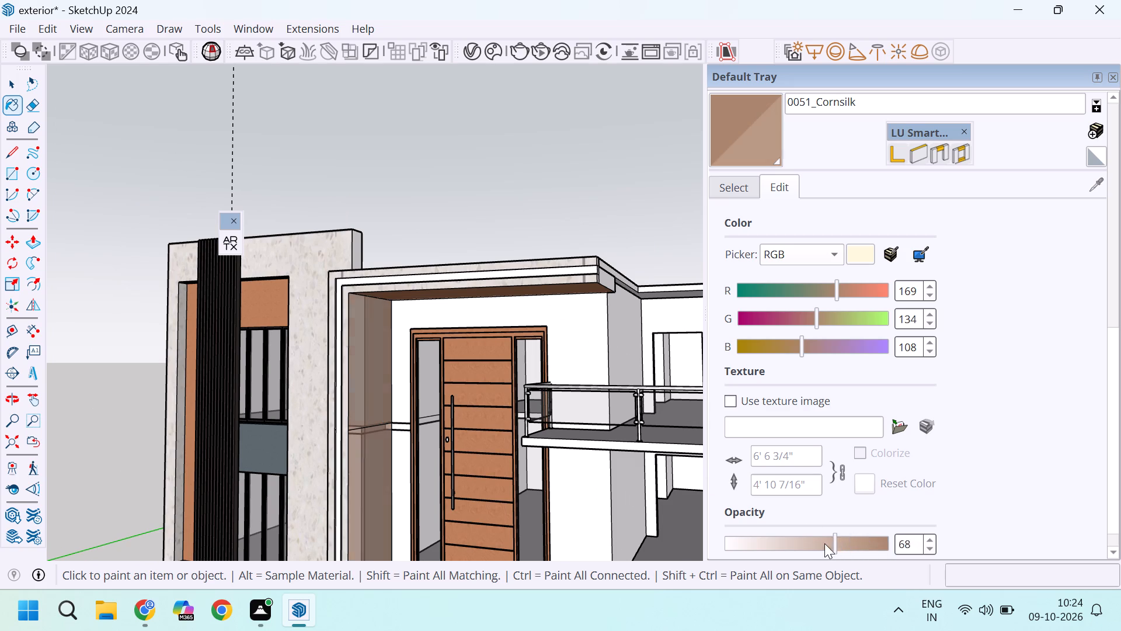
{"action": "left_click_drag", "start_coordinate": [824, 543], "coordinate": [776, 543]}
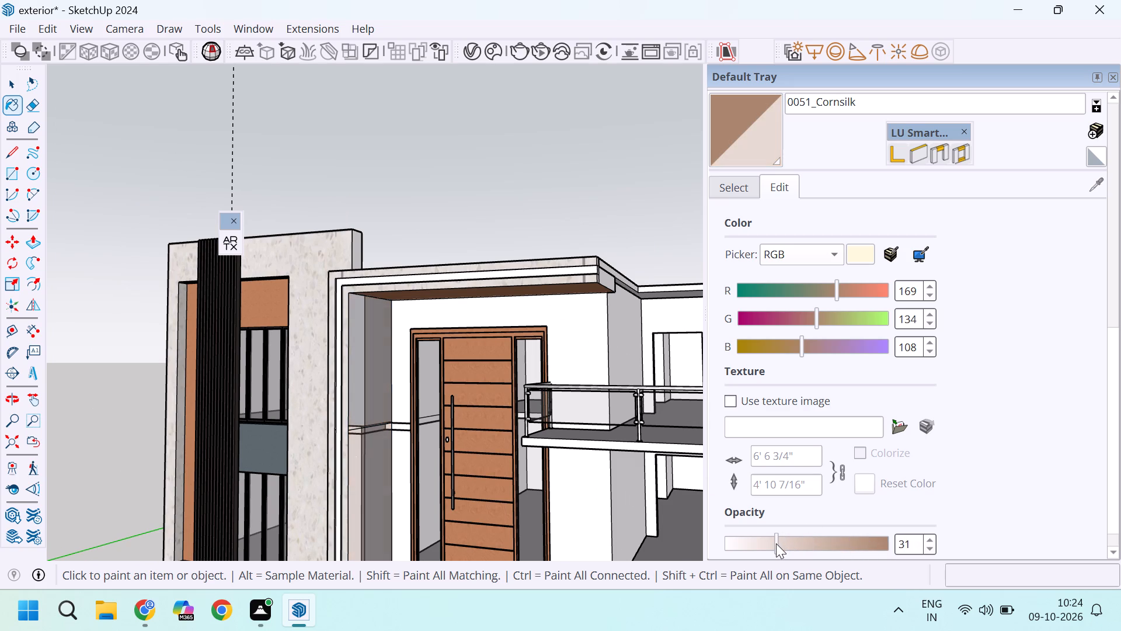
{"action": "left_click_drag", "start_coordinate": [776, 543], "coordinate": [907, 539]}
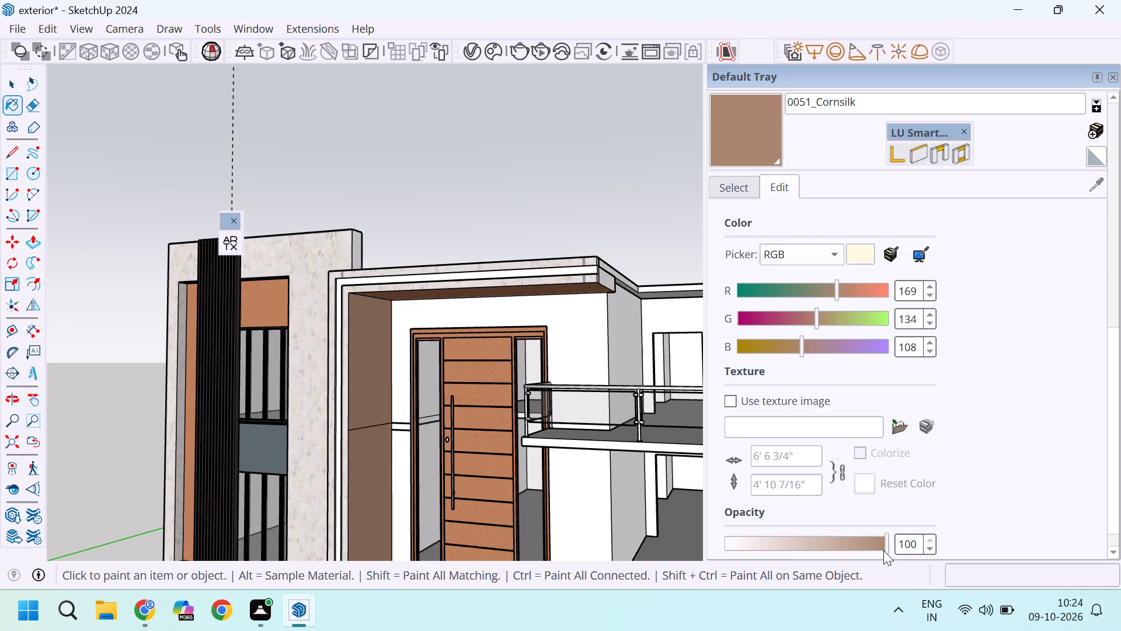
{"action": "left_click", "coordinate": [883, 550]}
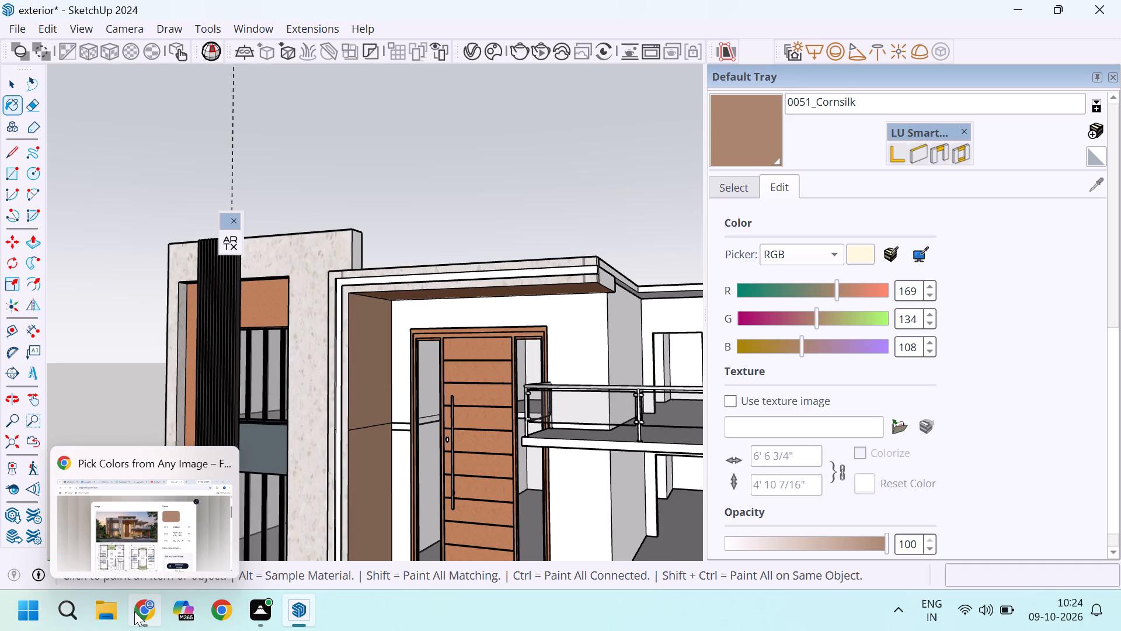
Switch to Chrome and sample the brown #936e42, RGB 147, 110, 66, beside the top of the entrance door in the house image.
{"action": "left_click", "coordinate": [170, 530]}
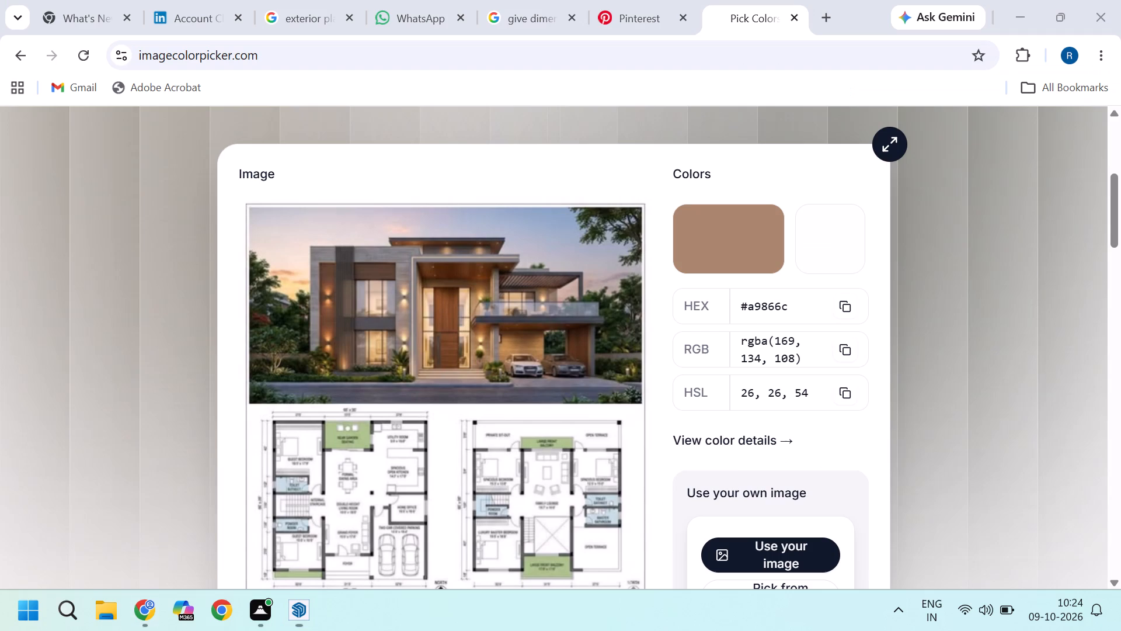
{"action": "scroll", "coordinate": [439, 288], "scroll_direction": "up", "scroll_amount": 2}
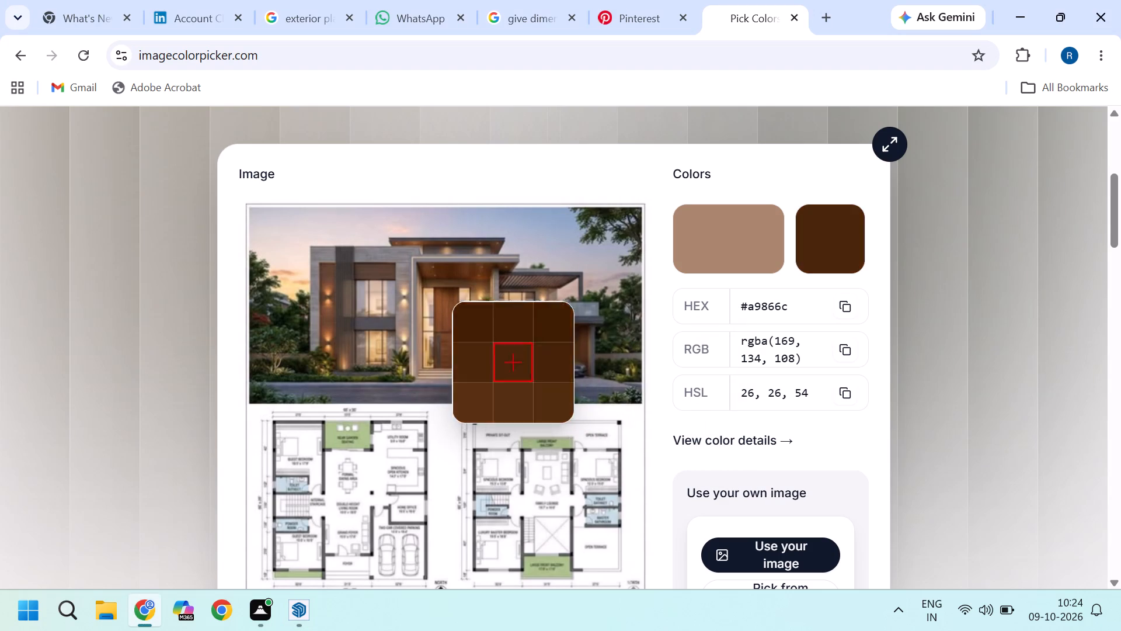
{"action": "scroll", "coordinate": [440, 285], "scroll_direction": "up", "scroll_amount": 11}
{"action": "scroll", "coordinate": [478, 274], "scroll_direction": "up", "scroll_amount": 12}
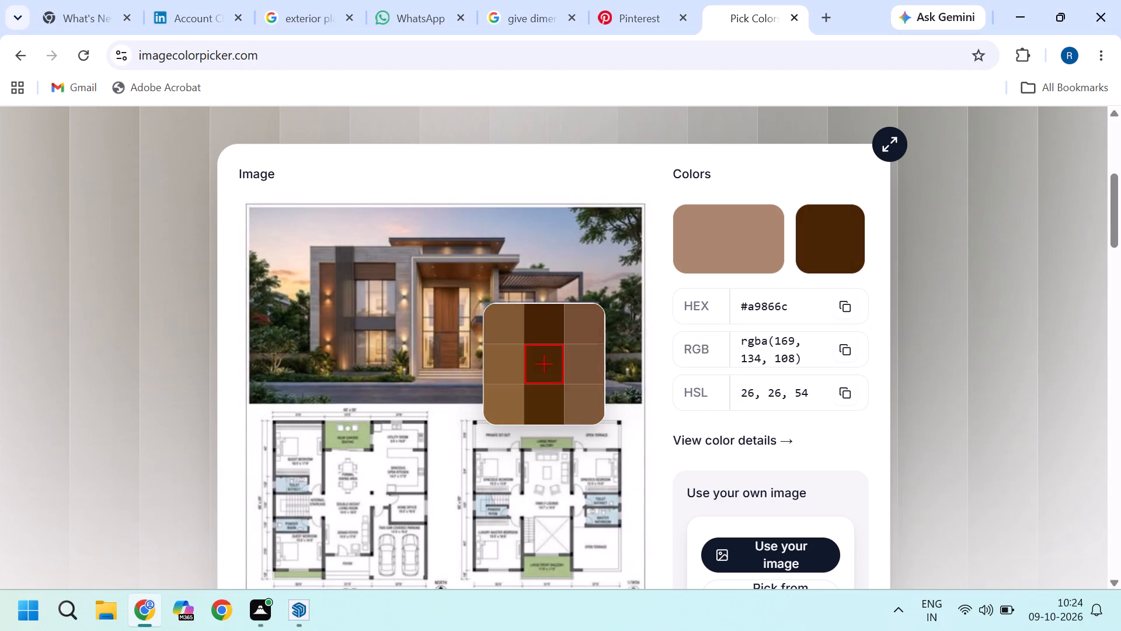
{"action": "scroll", "coordinate": [470, 289], "scroll_direction": "up", "scroll_amount": 16}
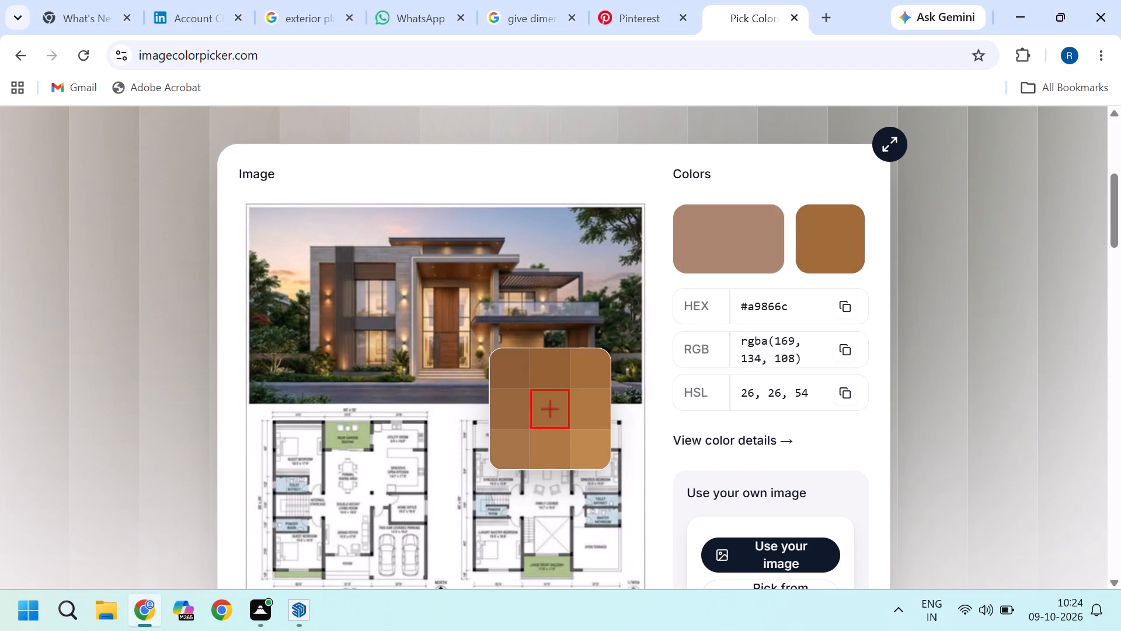
{"action": "left_click", "coordinate": [474, 292]}
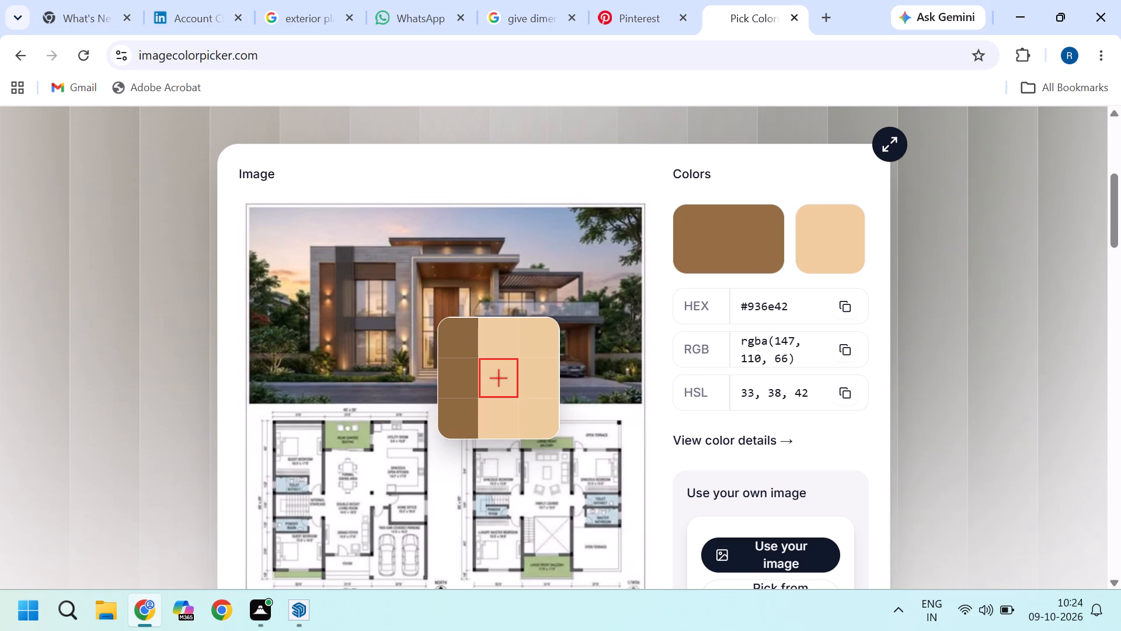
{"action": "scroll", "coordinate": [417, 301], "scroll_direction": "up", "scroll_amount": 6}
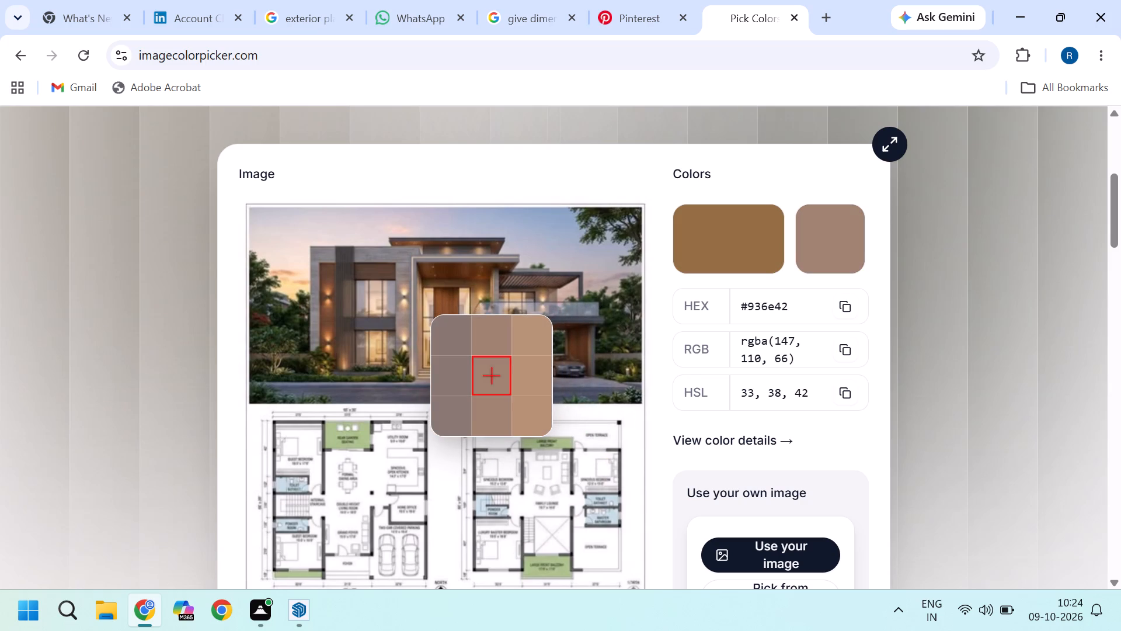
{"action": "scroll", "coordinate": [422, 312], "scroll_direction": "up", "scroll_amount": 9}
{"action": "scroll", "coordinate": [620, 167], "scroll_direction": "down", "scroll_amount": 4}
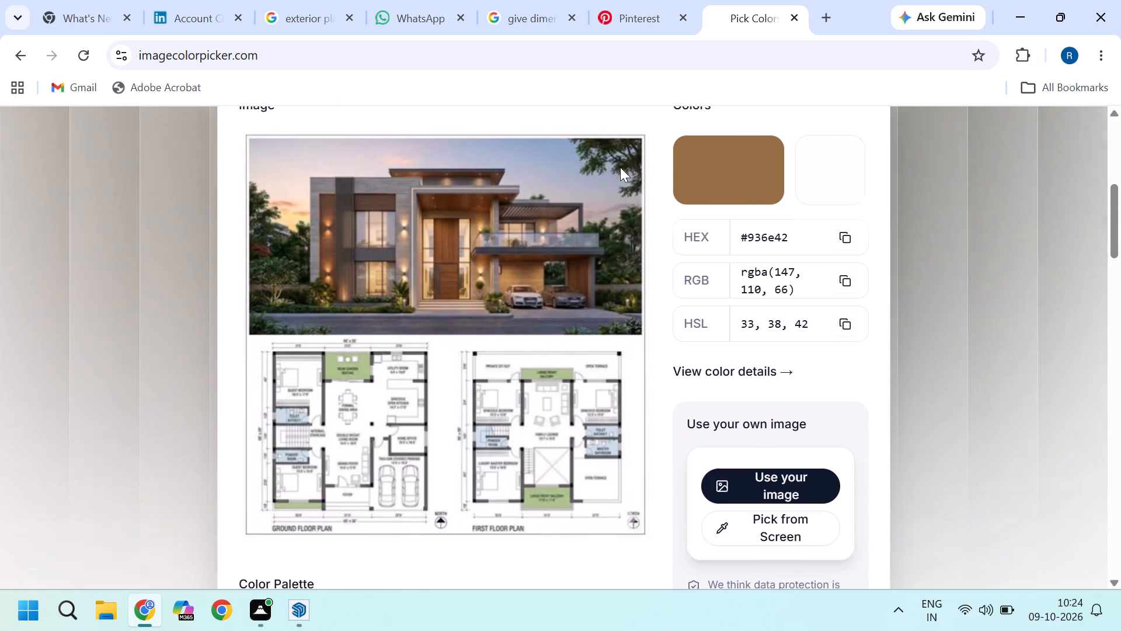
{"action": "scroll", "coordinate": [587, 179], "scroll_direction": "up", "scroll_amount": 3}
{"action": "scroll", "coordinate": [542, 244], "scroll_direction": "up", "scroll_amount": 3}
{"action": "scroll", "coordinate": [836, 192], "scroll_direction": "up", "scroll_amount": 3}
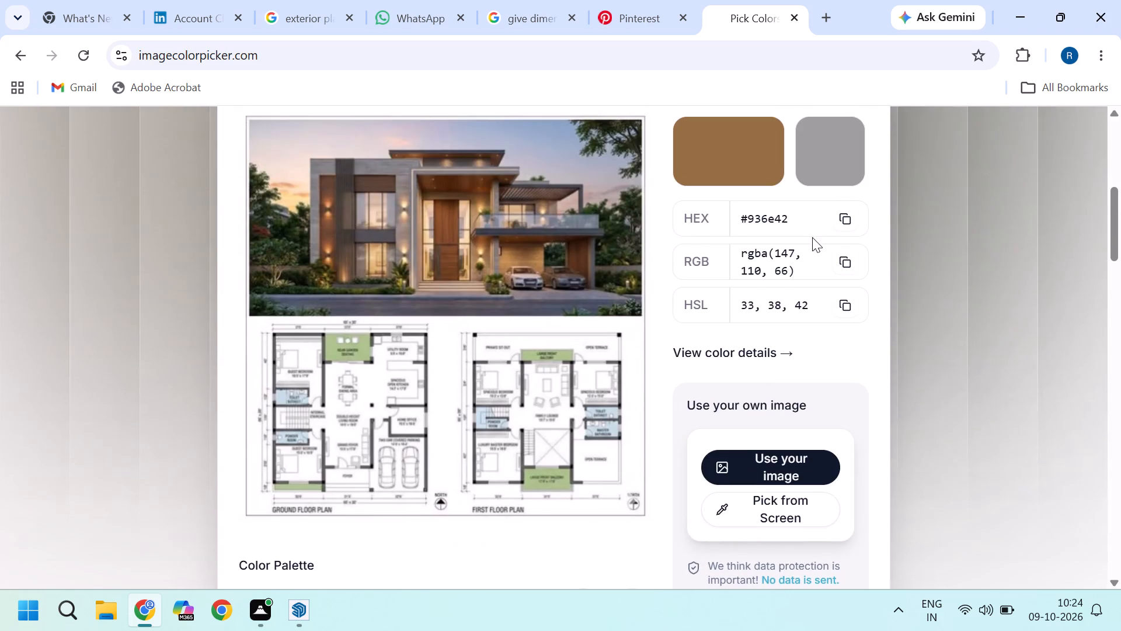
Sample colours around the entrance in the house image, ending on the light brown #daa15e, RGB 218, 161, 94.
{"action": "scroll", "coordinate": [656, 231], "scroll_direction": "up", "scroll_amount": 1}
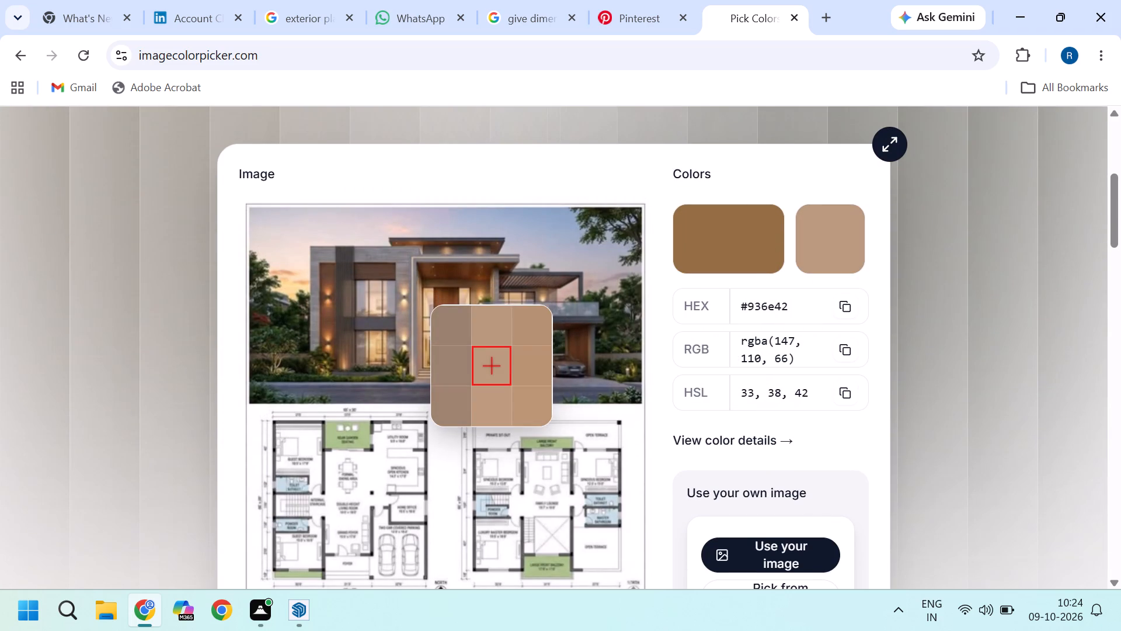
{"action": "left_click", "coordinate": [420, 293]}
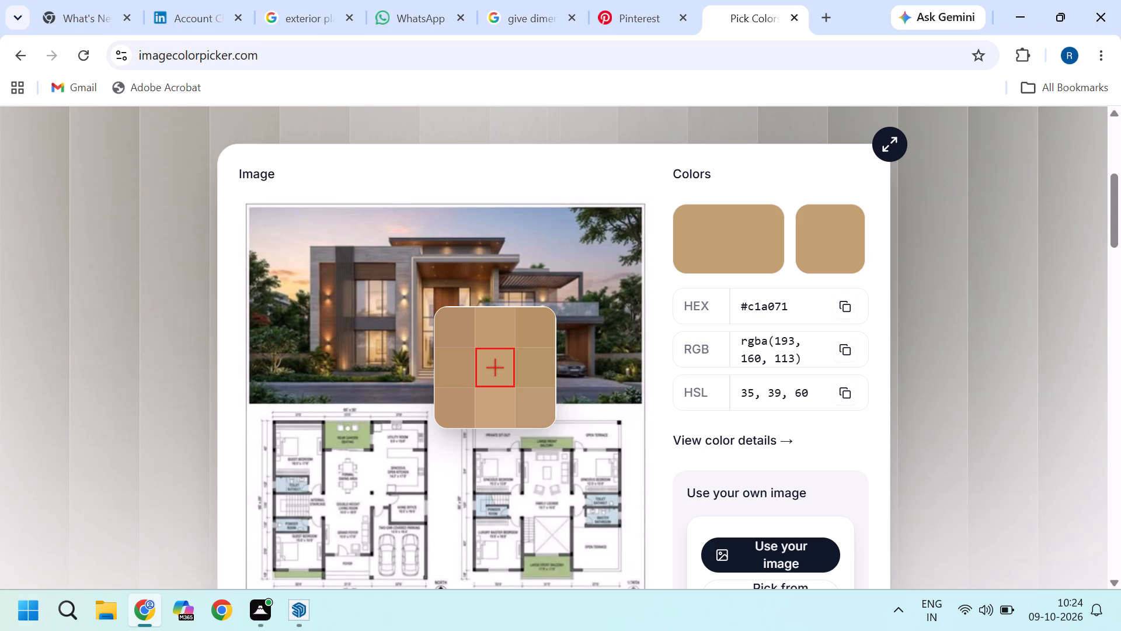
{"action": "left_click", "coordinate": [479, 289]}
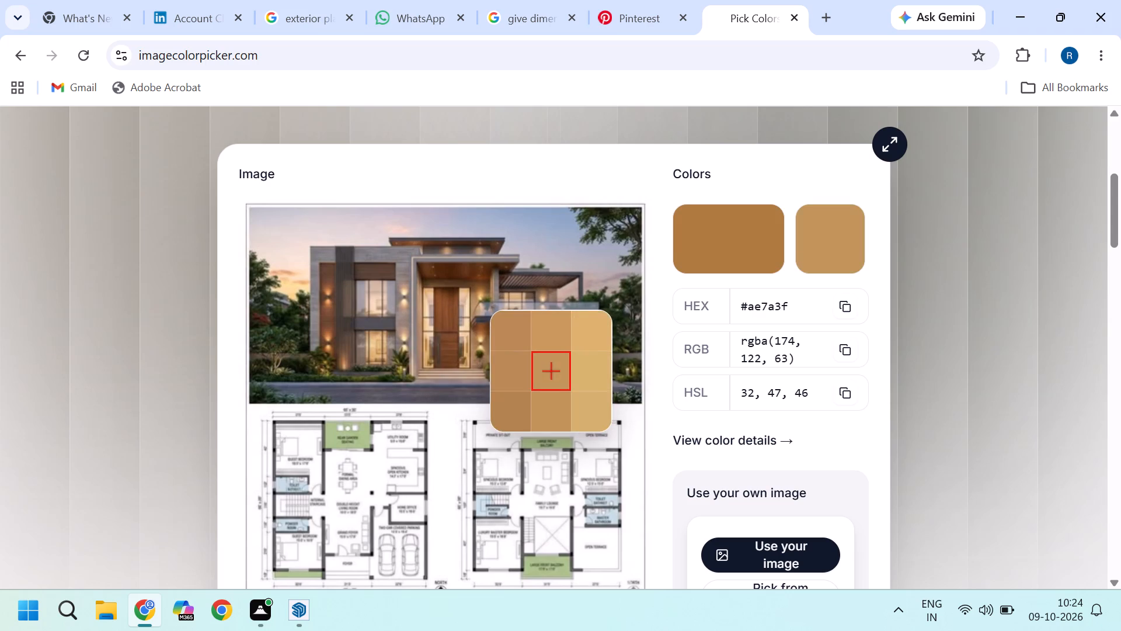
{"action": "left_click", "coordinate": [482, 293]}
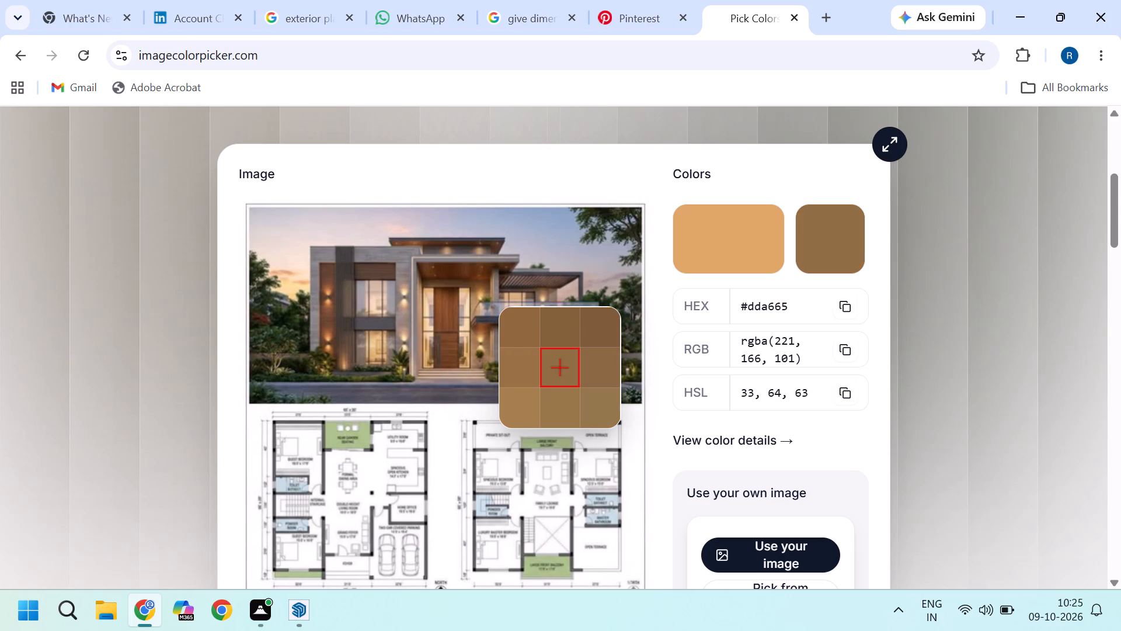
{"action": "left_click", "coordinate": [480, 292]}
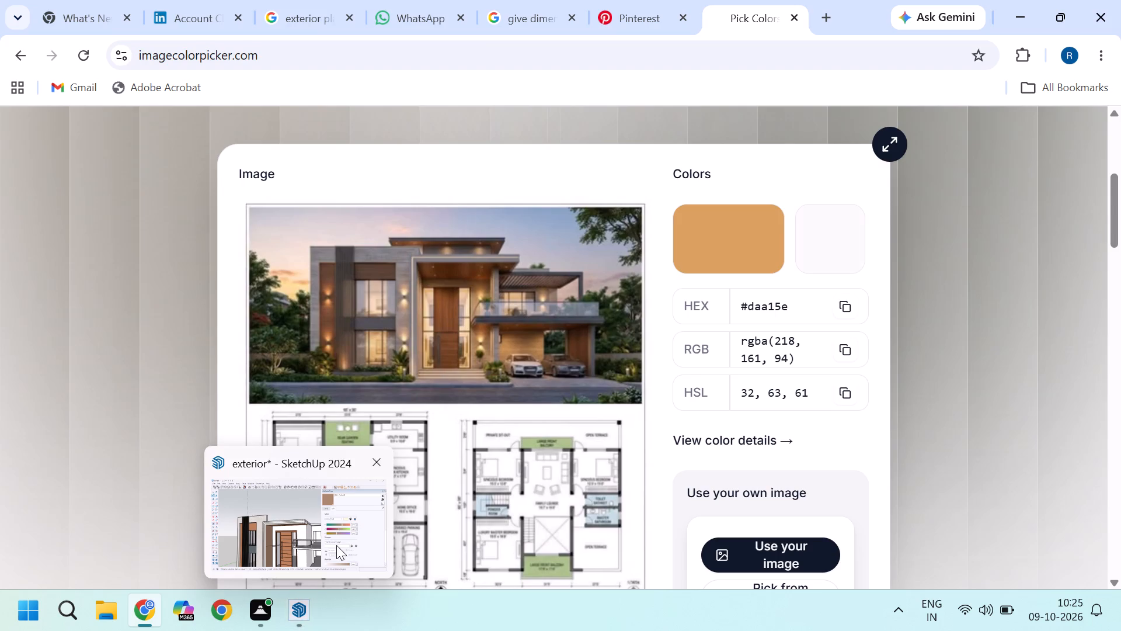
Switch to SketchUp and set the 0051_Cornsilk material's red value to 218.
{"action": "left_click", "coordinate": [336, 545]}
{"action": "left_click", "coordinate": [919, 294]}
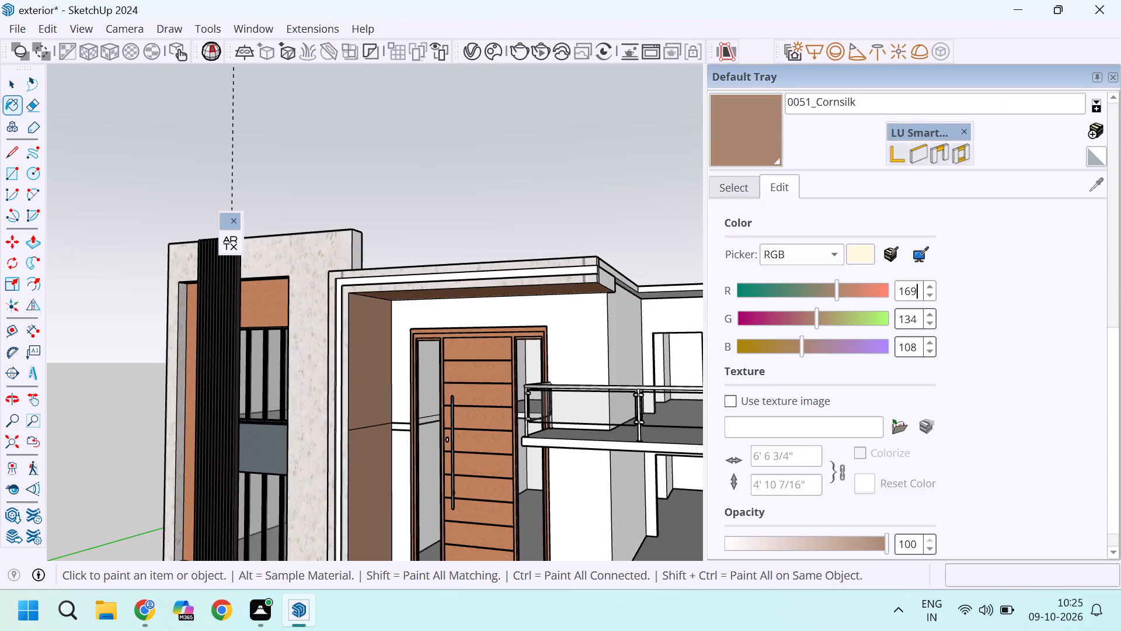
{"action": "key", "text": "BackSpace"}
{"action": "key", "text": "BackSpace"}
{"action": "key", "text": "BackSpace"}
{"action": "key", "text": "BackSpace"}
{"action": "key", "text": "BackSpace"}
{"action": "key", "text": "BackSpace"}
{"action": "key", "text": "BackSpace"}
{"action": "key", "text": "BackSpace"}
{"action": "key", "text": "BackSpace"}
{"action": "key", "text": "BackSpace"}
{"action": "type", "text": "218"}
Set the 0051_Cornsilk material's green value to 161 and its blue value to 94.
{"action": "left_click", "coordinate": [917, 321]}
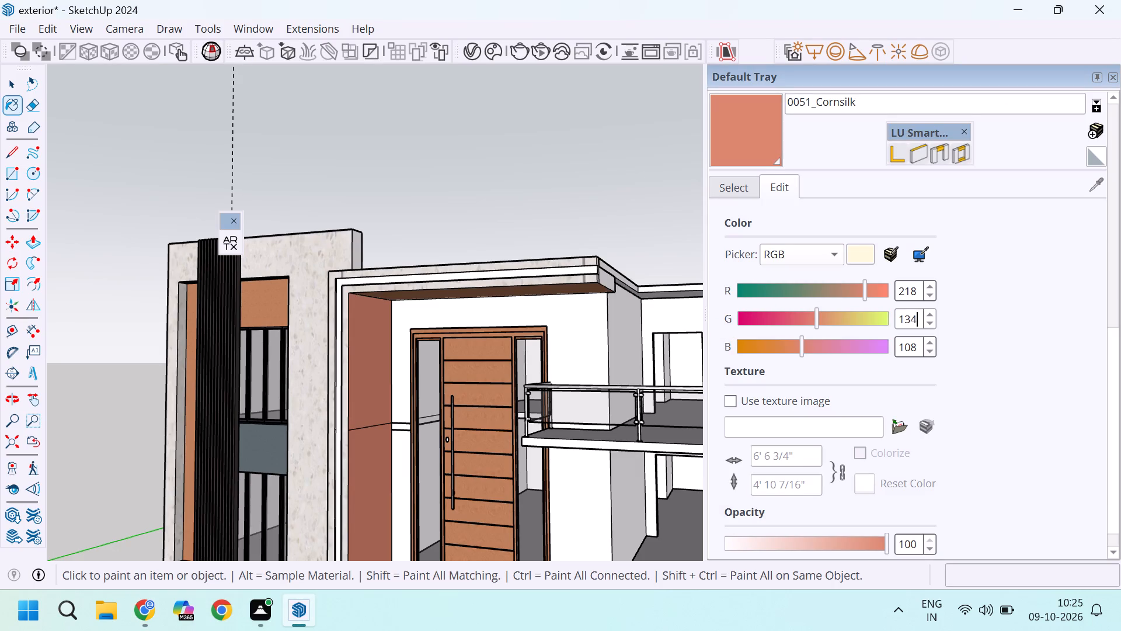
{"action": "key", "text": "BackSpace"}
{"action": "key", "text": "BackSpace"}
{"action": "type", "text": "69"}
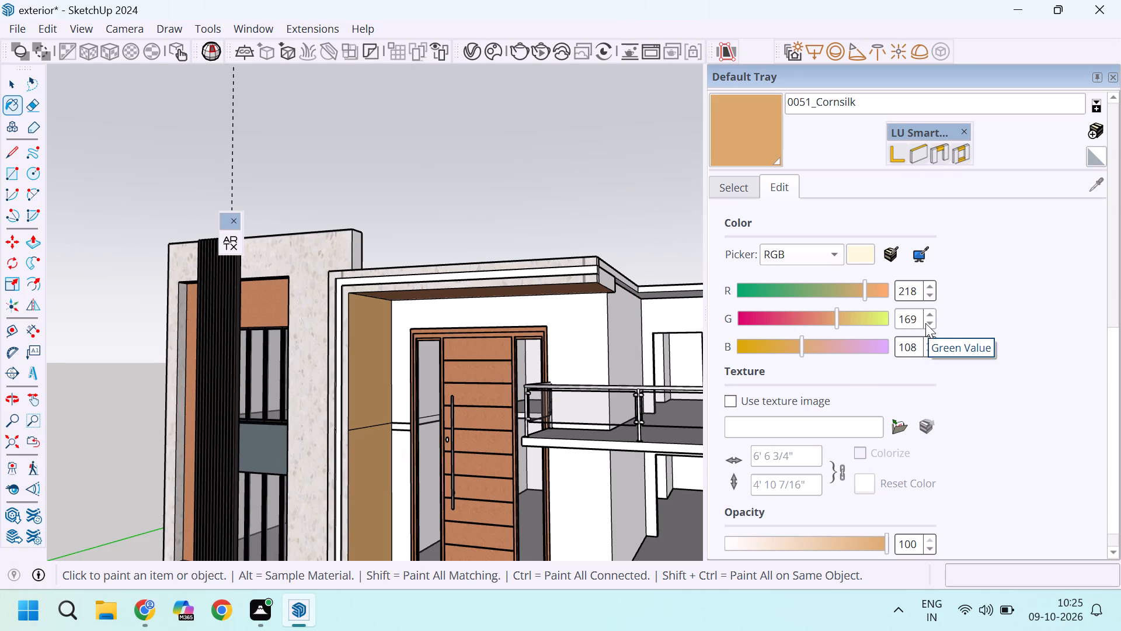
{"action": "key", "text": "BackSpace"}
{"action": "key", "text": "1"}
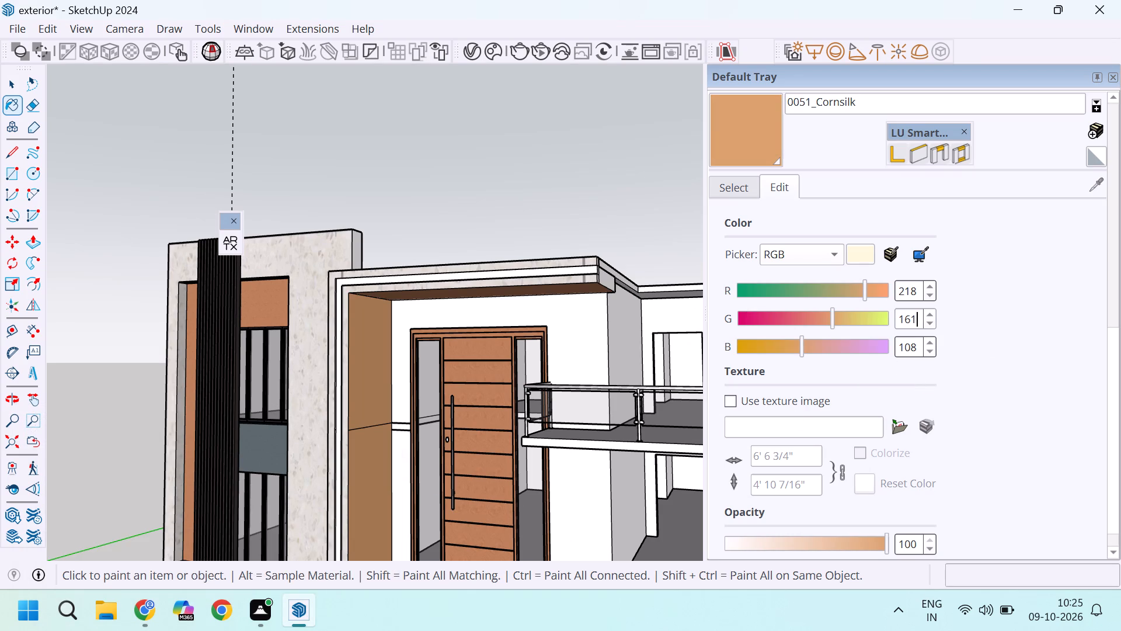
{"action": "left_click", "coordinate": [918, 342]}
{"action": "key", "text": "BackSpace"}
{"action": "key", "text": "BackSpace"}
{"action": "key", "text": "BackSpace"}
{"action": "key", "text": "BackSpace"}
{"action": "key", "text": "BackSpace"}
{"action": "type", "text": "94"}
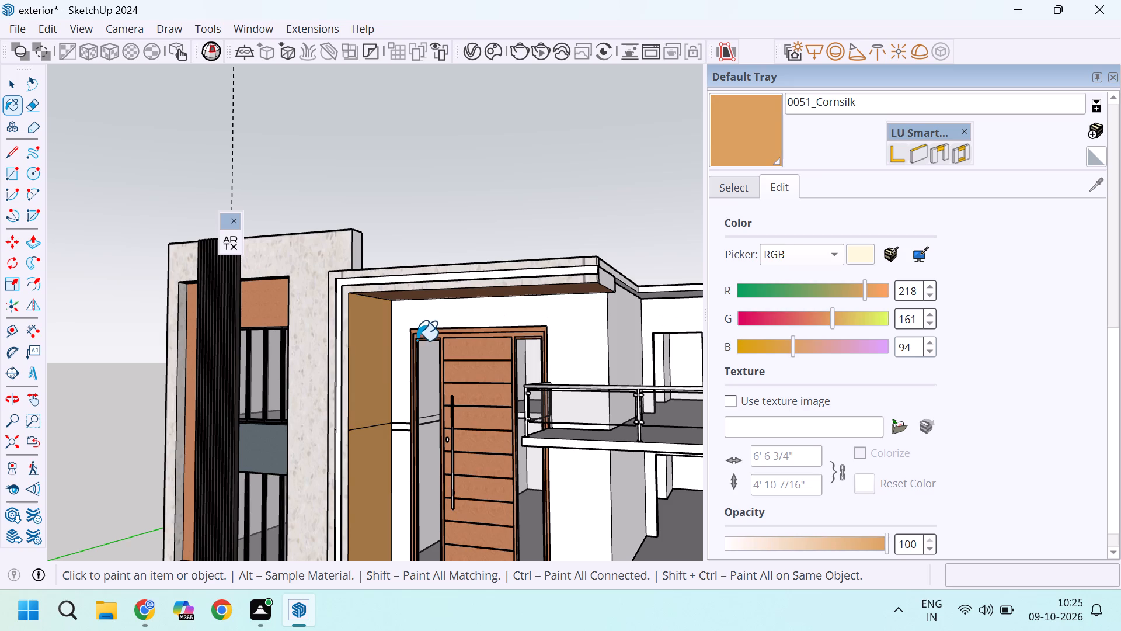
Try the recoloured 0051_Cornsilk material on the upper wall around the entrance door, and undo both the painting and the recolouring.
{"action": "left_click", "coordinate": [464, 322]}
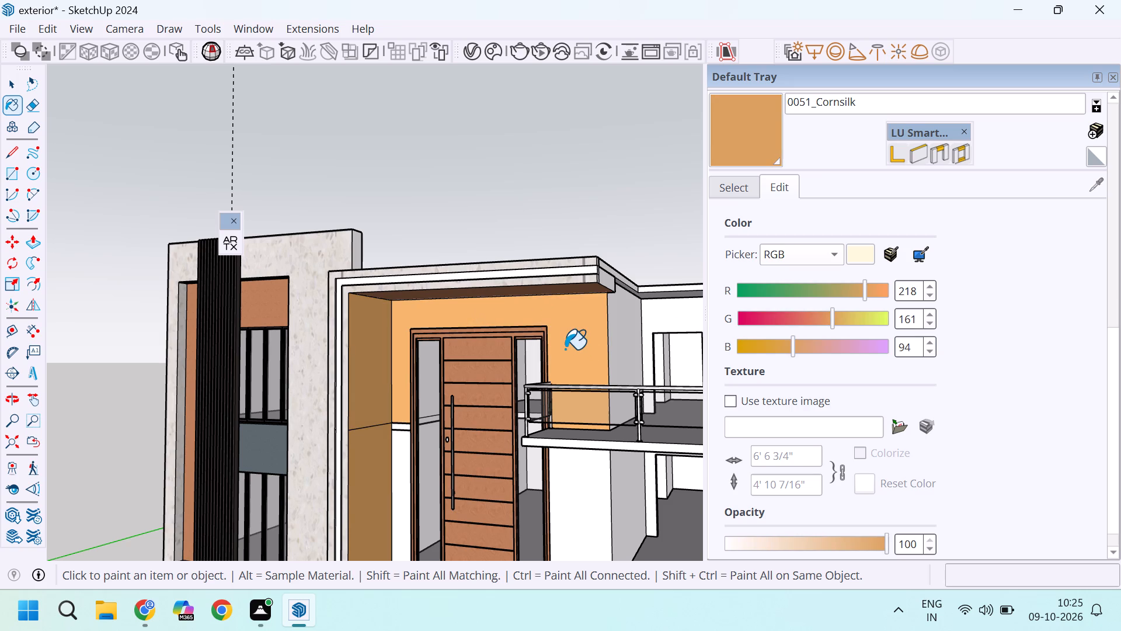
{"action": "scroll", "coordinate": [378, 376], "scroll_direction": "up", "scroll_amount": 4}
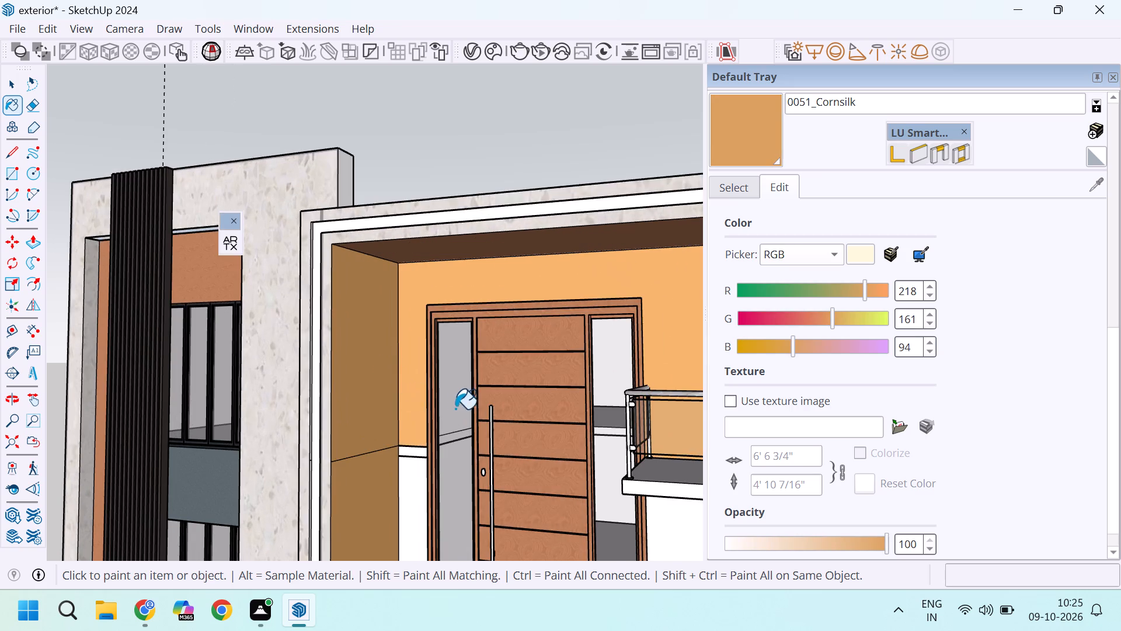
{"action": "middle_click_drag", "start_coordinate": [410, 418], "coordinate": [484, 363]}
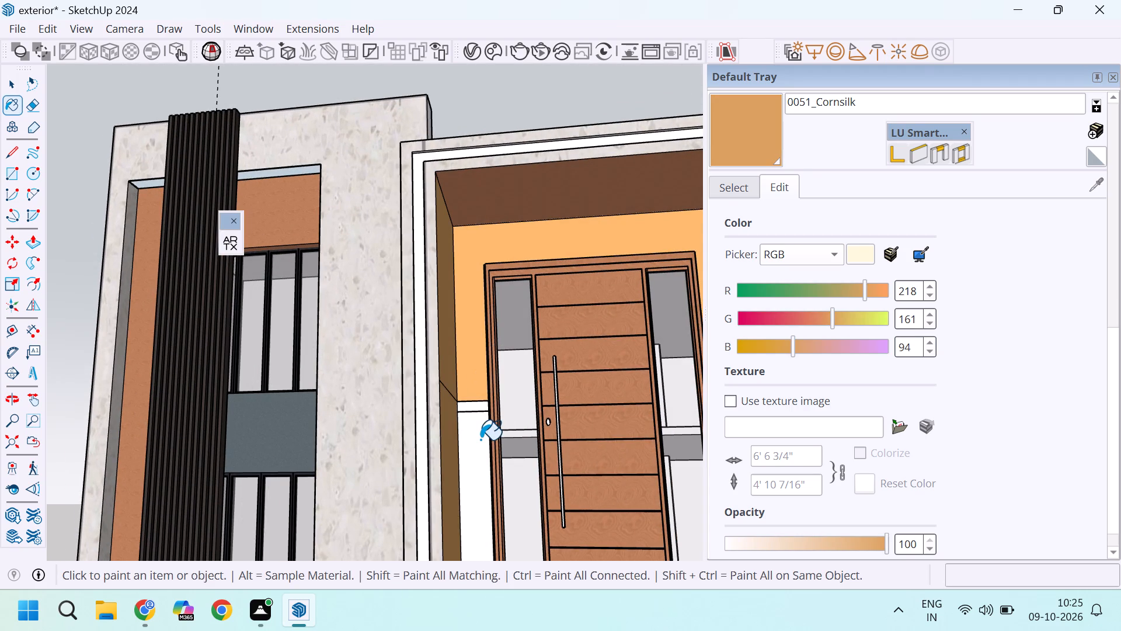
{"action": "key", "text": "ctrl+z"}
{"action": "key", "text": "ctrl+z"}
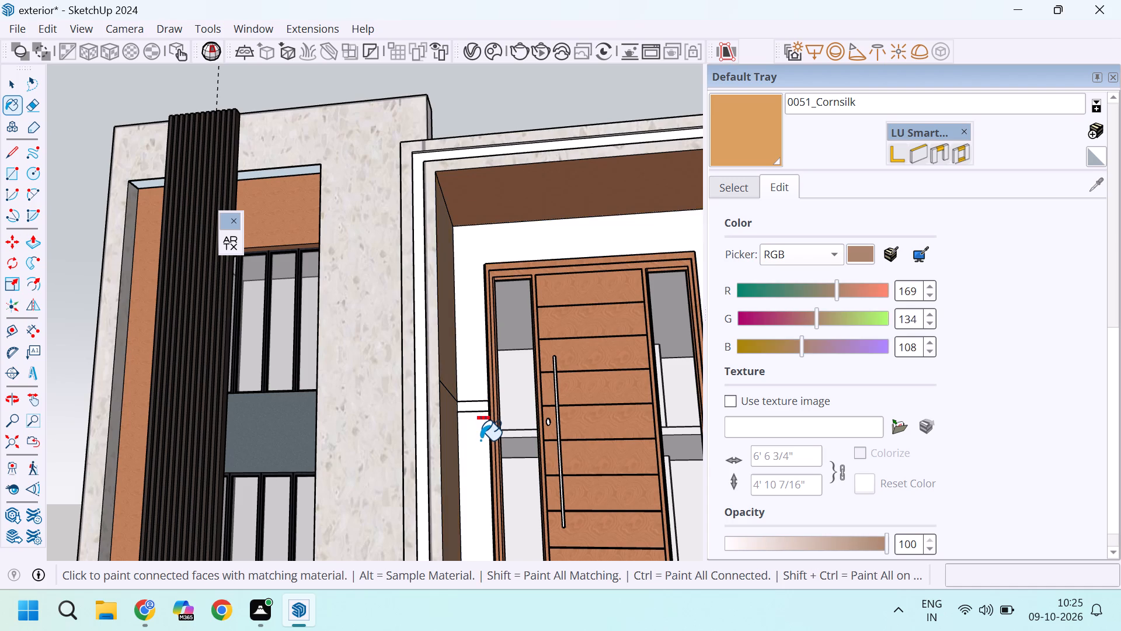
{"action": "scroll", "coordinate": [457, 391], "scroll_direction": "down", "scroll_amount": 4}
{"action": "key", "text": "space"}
Draw a 2' by 1' rectangle on the porch floor in front of the wall end beside the entrance door.
{"action": "scroll", "coordinate": [472, 363], "scroll_direction": "down", "scroll_amount": 10}
{"action": "middle_click_drag", "start_coordinate": [551, 303], "coordinate": [531, 380]}
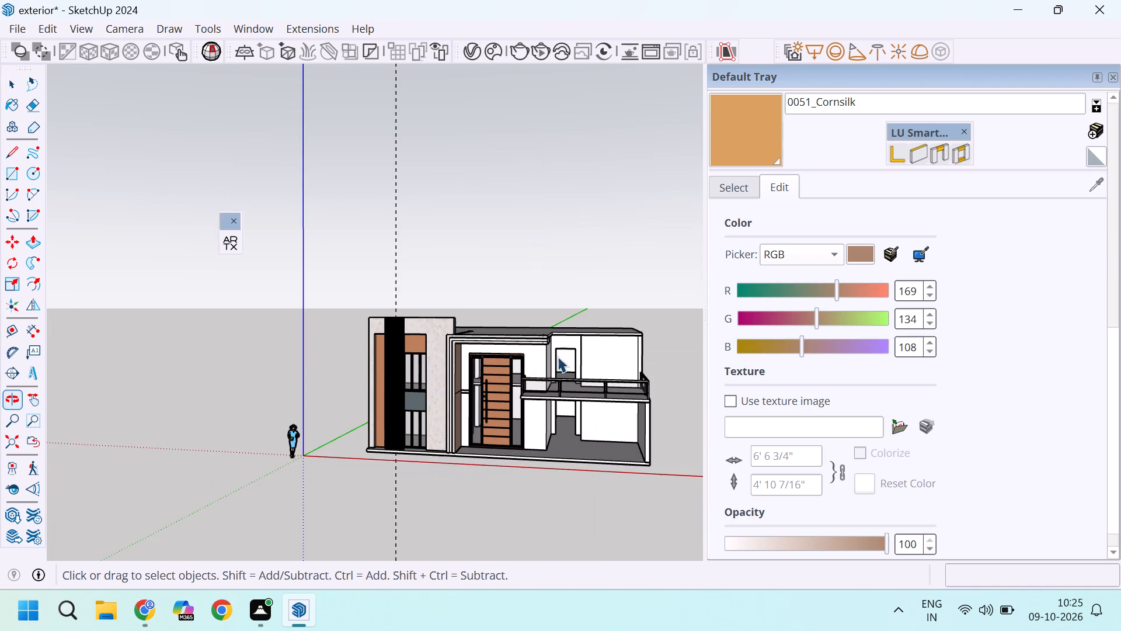
{"action": "left_click", "coordinate": [634, 228]}
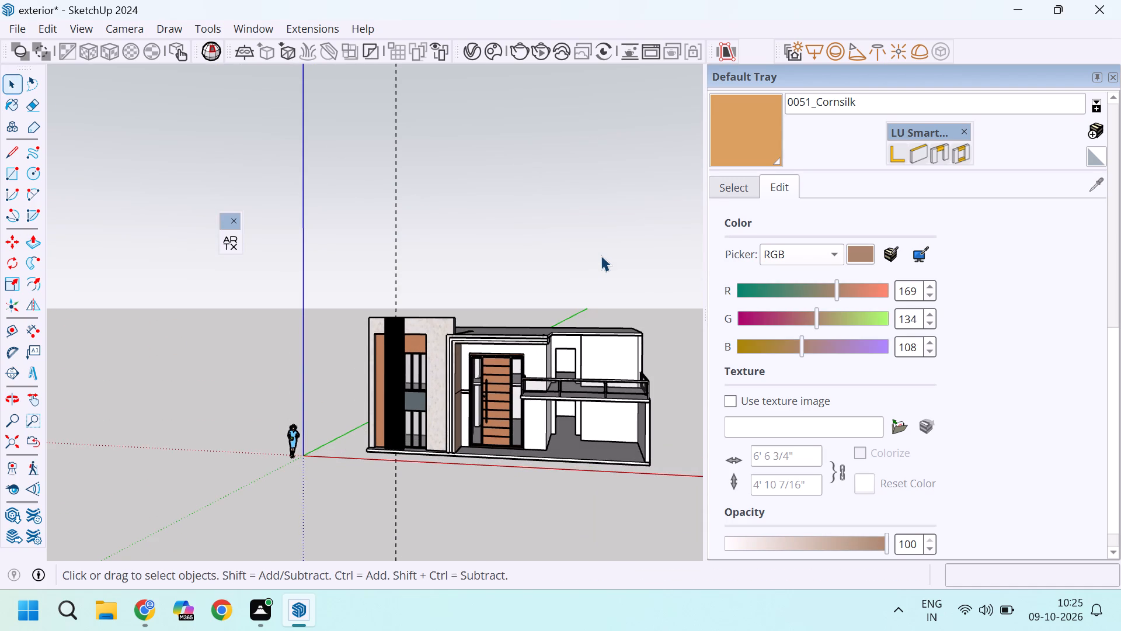
{"action": "scroll", "coordinate": [586, 275], "scroll_direction": "down", "scroll_amount": 3}
{"action": "scroll", "coordinate": [582, 341], "scroll_direction": "up", "scroll_amount": 3}
{"action": "middle_click_drag", "start_coordinate": [529, 383], "coordinate": [575, 434]}
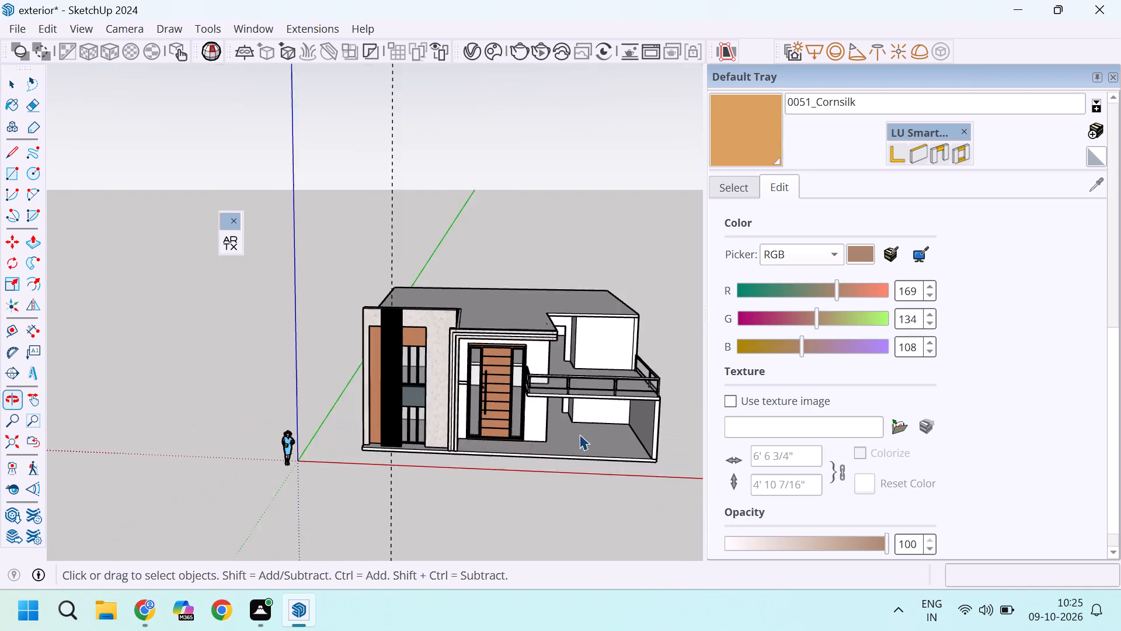
{"action": "scroll", "coordinate": [561, 412], "scroll_direction": "up", "scroll_amount": 8}
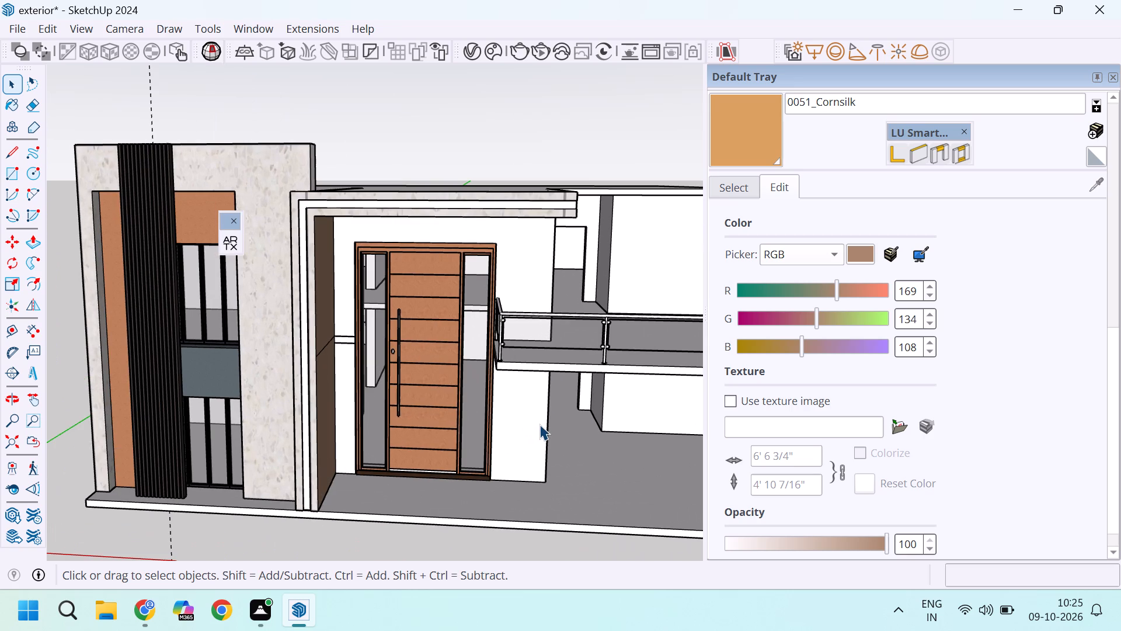
{"action": "middle_click_drag", "start_coordinate": [513, 435], "coordinate": [604, 464]}
{"action": "scroll", "coordinate": [569, 476], "scroll_direction": "up", "scroll_amount": 2}
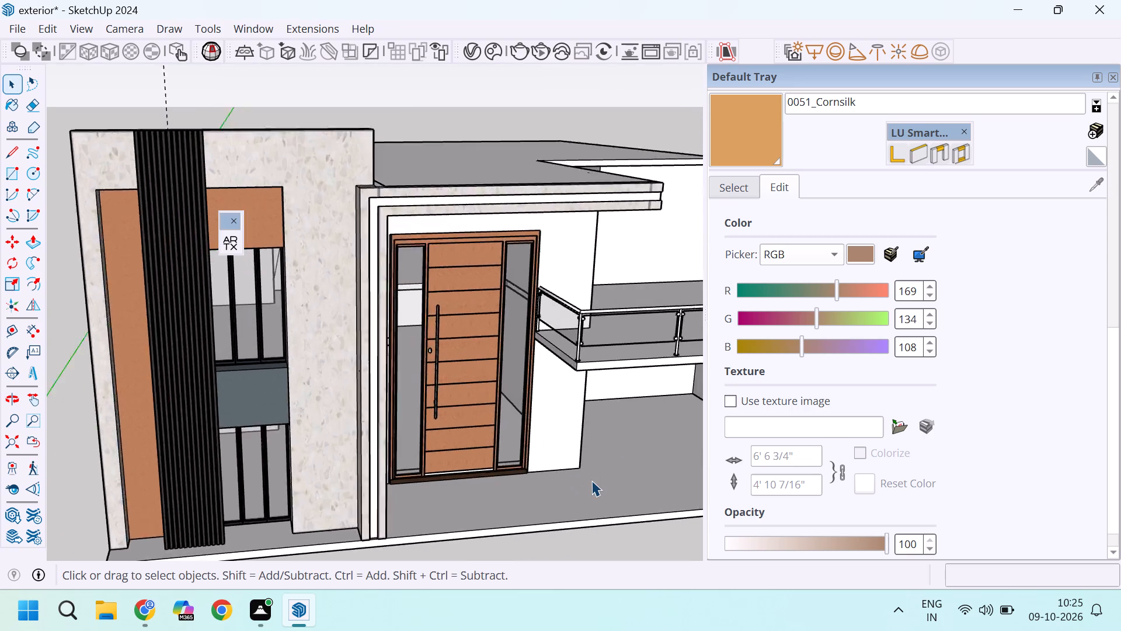
{"action": "scroll", "coordinate": [591, 480], "scroll_direction": "up", "scroll_amount": 1}
{"action": "key", "text": "r"}
{"action": "scroll", "coordinate": [589, 481], "scroll_direction": "up", "scroll_amount": 5}
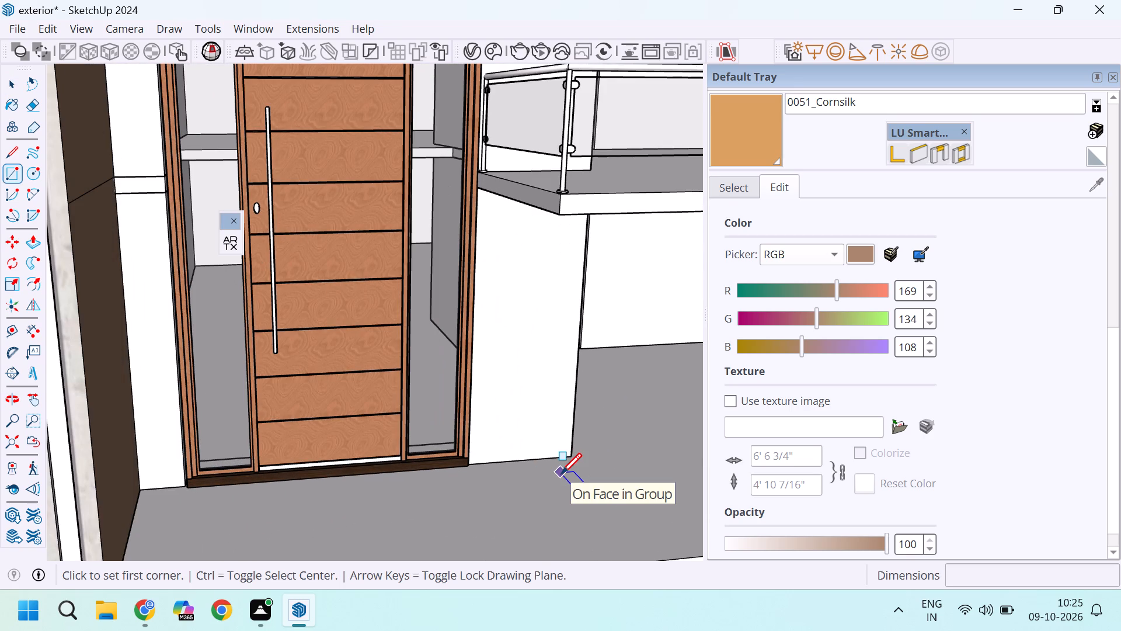
{"action": "scroll", "coordinate": [535, 476], "scroll_direction": "up", "scroll_amount": 3}
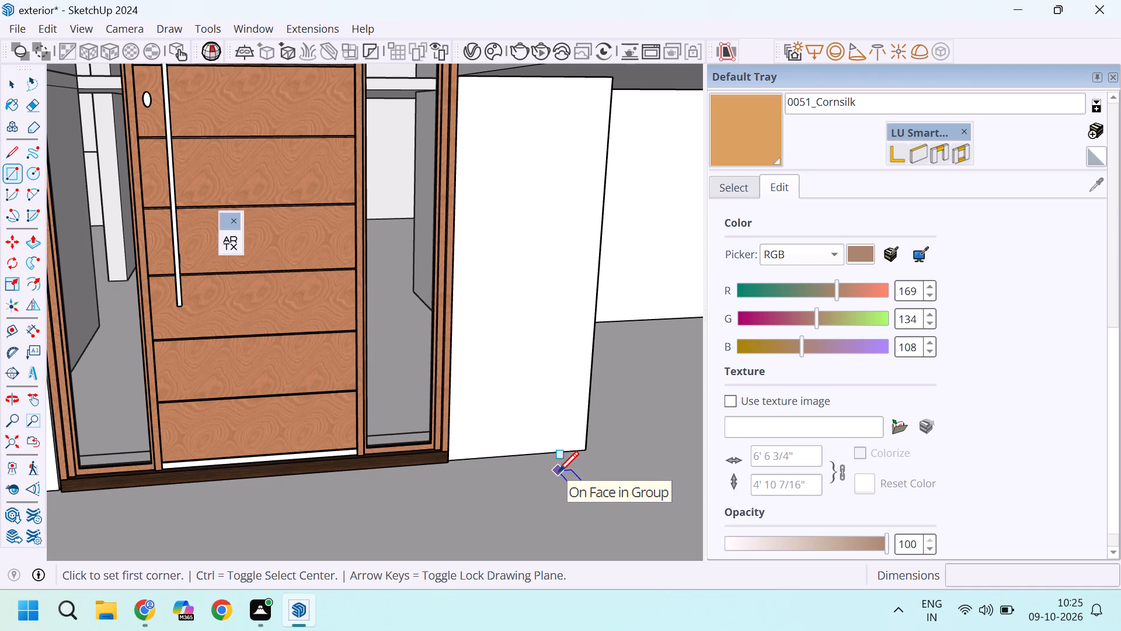
{"action": "left_click", "coordinate": [558, 471]}
{"action": "scroll", "coordinate": [601, 500], "scroll_direction": "down", "scroll_amount": 3}
{"action": "scroll", "coordinate": [614, 508], "scroll_direction": "up", "scroll_amount": 4}
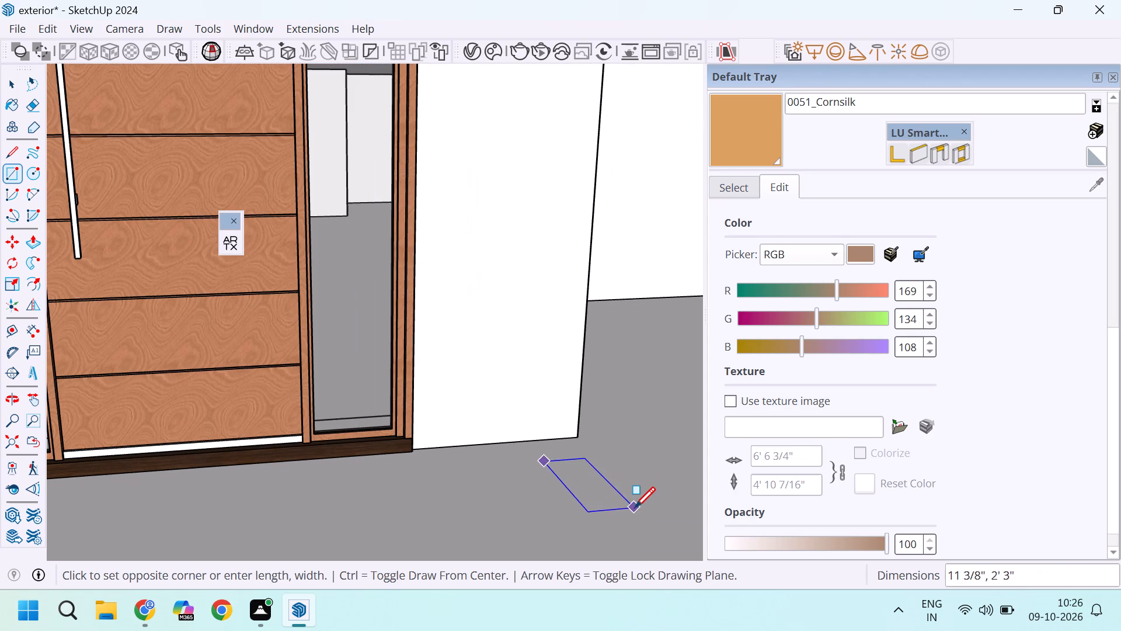
{"action": "scroll", "coordinate": [631, 509], "scroll_direction": "up", "scroll_amount": 1}
{"action": "middle_click_drag", "start_coordinate": [621, 509], "coordinate": [510, 553]}
{"action": "scroll", "coordinate": [532, 513], "scroll_direction": "down", "scroll_amount": 8}
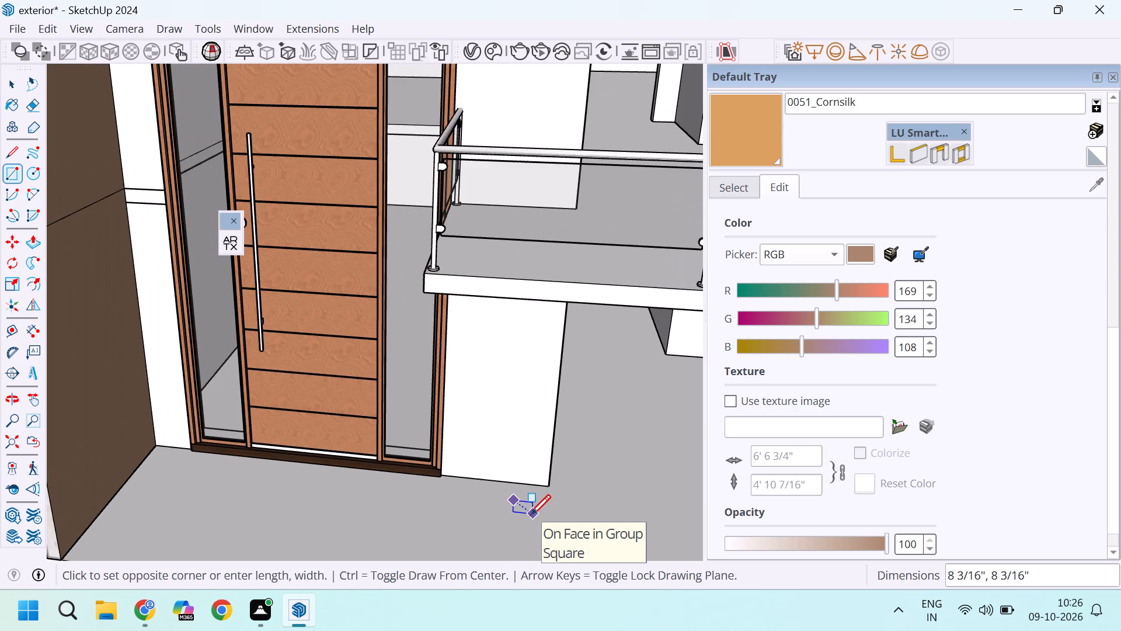
{"action": "scroll", "coordinate": [541, 525], "scroll_direction": "up", "scroll_amount": 3}
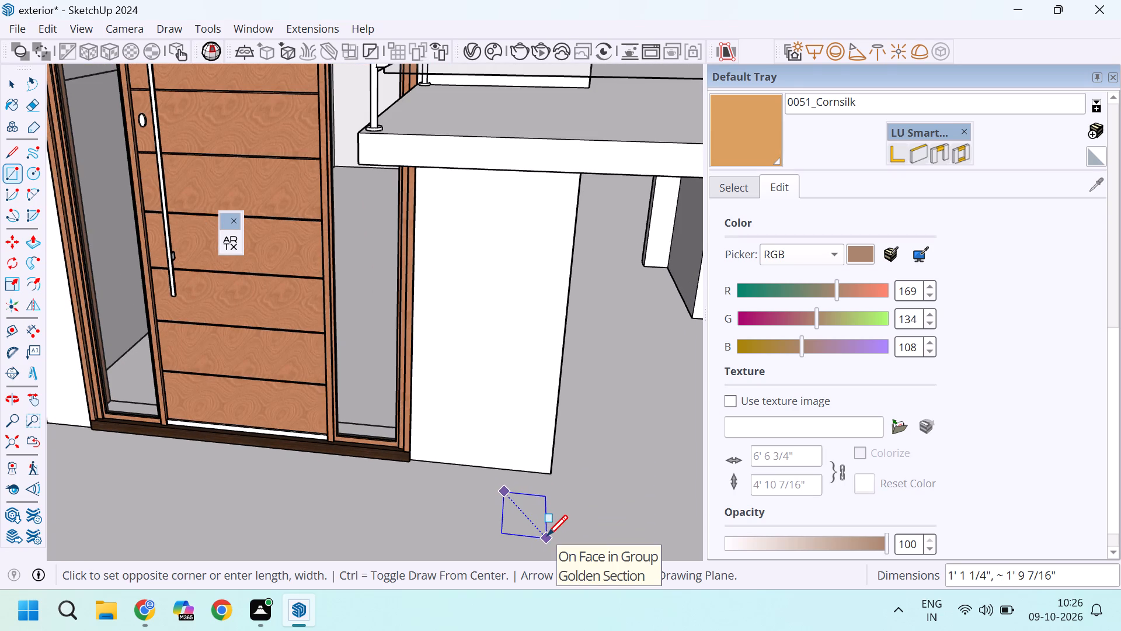
{"action": "key", "text": "2"}
{"action": "key", "text": "apostrophe"}
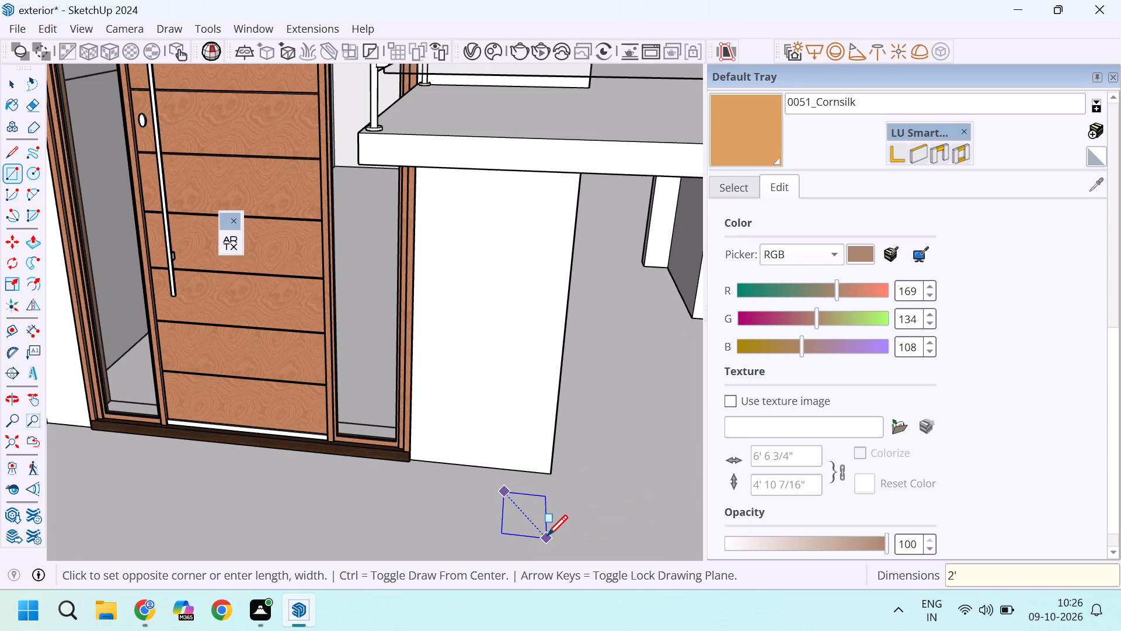
{"action": "type", "text": ",1'"}
{"action": "key", "text": "Return"}
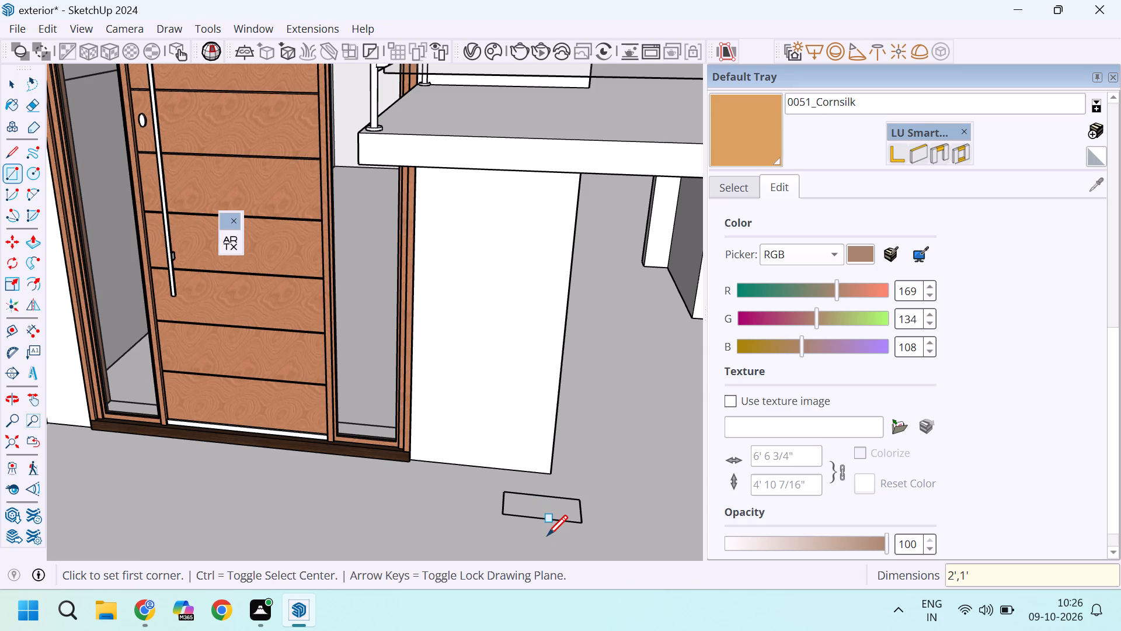
{"action": "key", "text": "space"}
Rotate the floor rectangle 90 degrees about its corner nearest the free end of the wall.
{"action": "scroll", "coordinate": [532, 504], "scroll_direction": "down", "scroll_amount": 3}
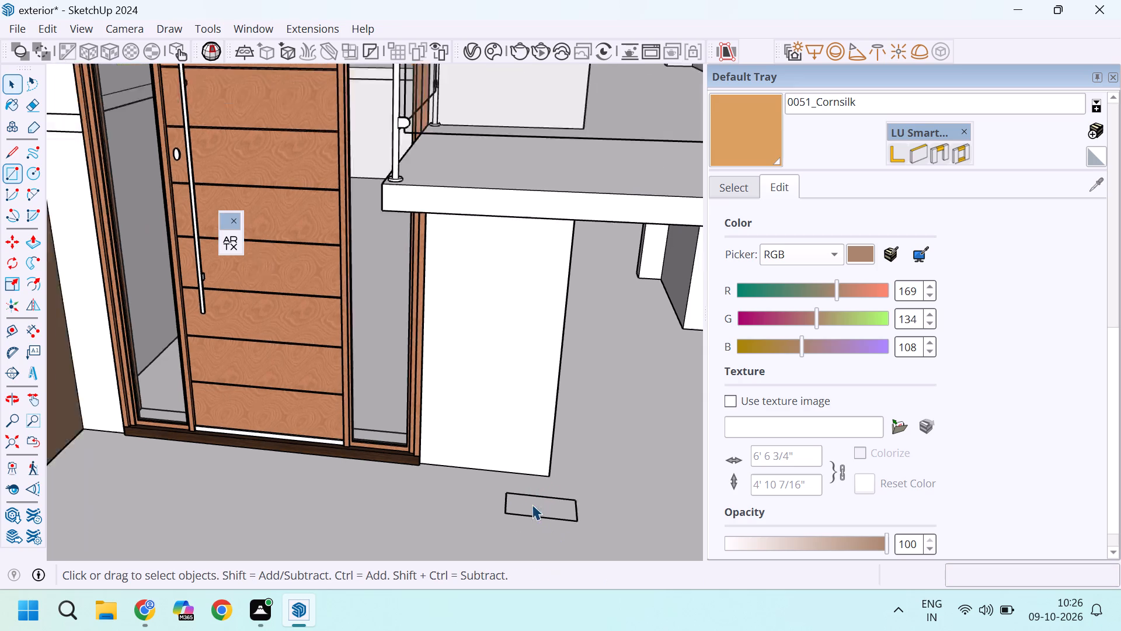
{"action": "left_click_drag", "start_coordinate": [489, 487], "coordinate": [603, 540]}
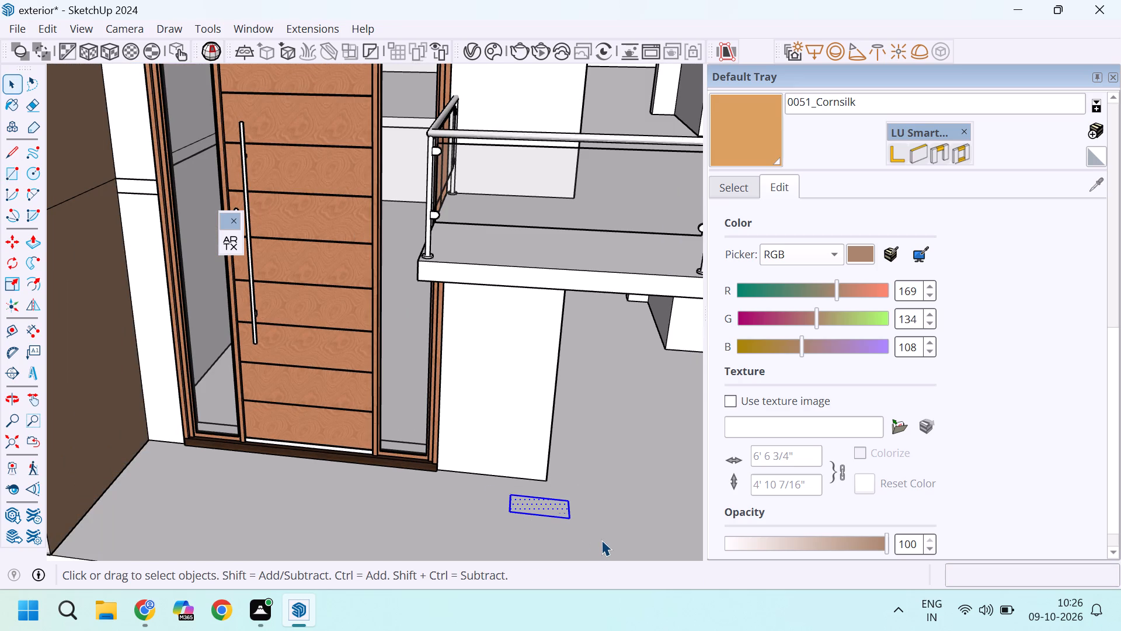
{"action": "key", "text": "q"}
{"action": "scroll", "coordinate": [579, 527], "scroll_direction": "up", "scroll_amount": 4}
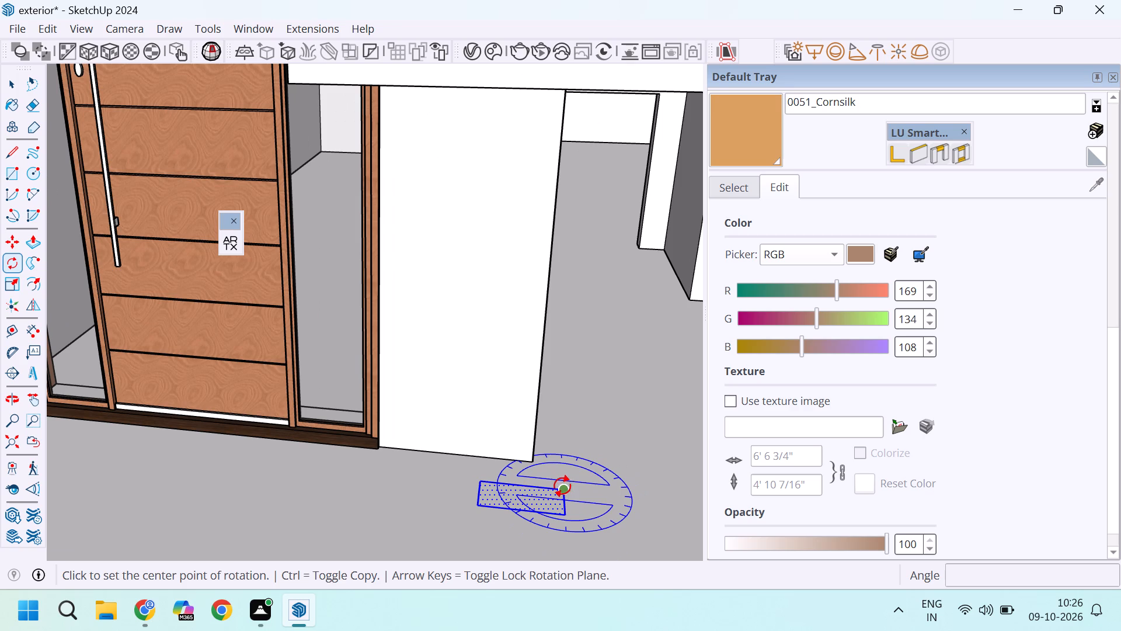
{"action": "left_click", "coordinate": [562, 486]}
{"action": "left_click", "coordinate": [630, 487]}
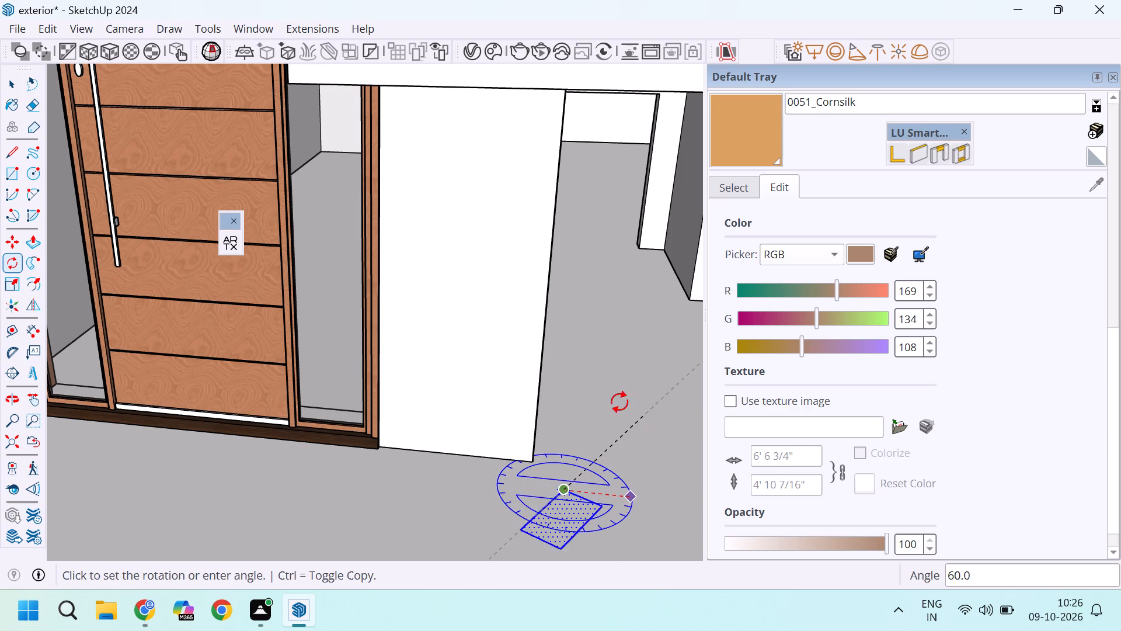
{"action": "left_click", "coordinate": [563, 375]}
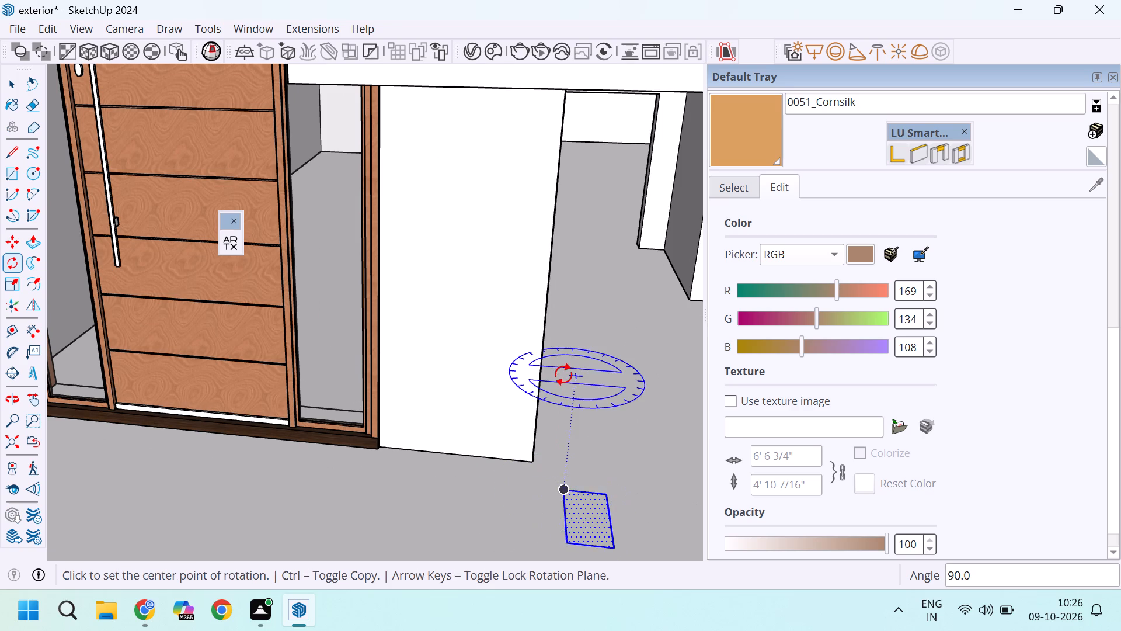
{"action": "scroll", "coordinate": [563, 375], "scroll_direction": "down", "scroll_amount": 5}
{"action": "key", "text": "space"}
Move the floor rectangle about 2' parallel to the wall, toward the entrance door.
{"action": "scroll", "coordinate": [542, 425], "scroll_direction": "down", "scroll_amount": 5}
{"action": "scroll", "coordinate": [563, 438], "scroll_direction": "up", "scroll_amount": 6}
{"action": "scroll", "coordinate": [530, 456], "scroll_direction": "down", "scroll_amount": 3}
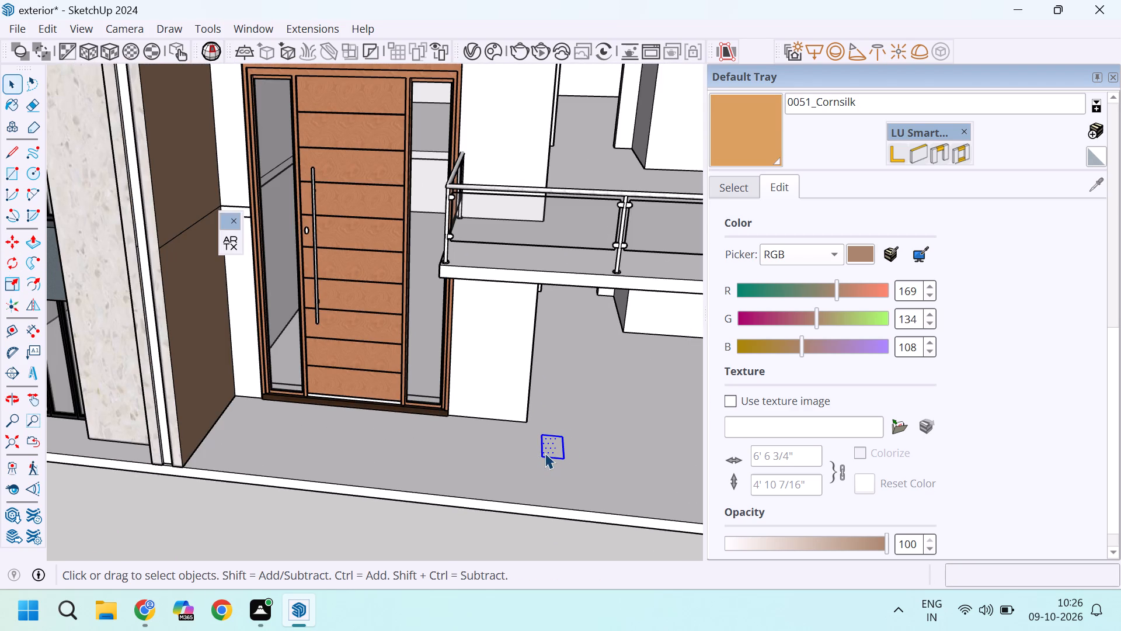
{"action": "scroll", "coordinate": [545, 453], "scroll_direction": "up", "scroll_amount": 3}
{"action": "scroll", "coordinate": [545, 453], "scroll_direction": "down", "scroll_amount": 2}
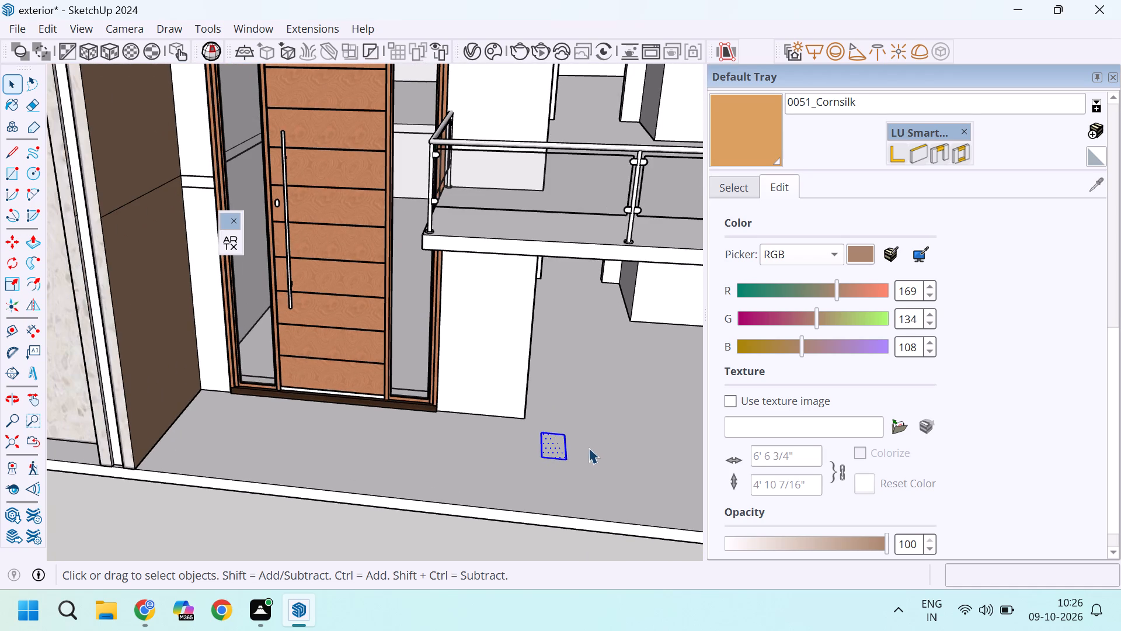
{"action": "key", "text": "m"}
{"action": "scroll", "coordinate": [548, 457], "scroll_direction": "up", "scroll_amount": 3}
{"action": "left_click", "coordinate": [539, 455]}
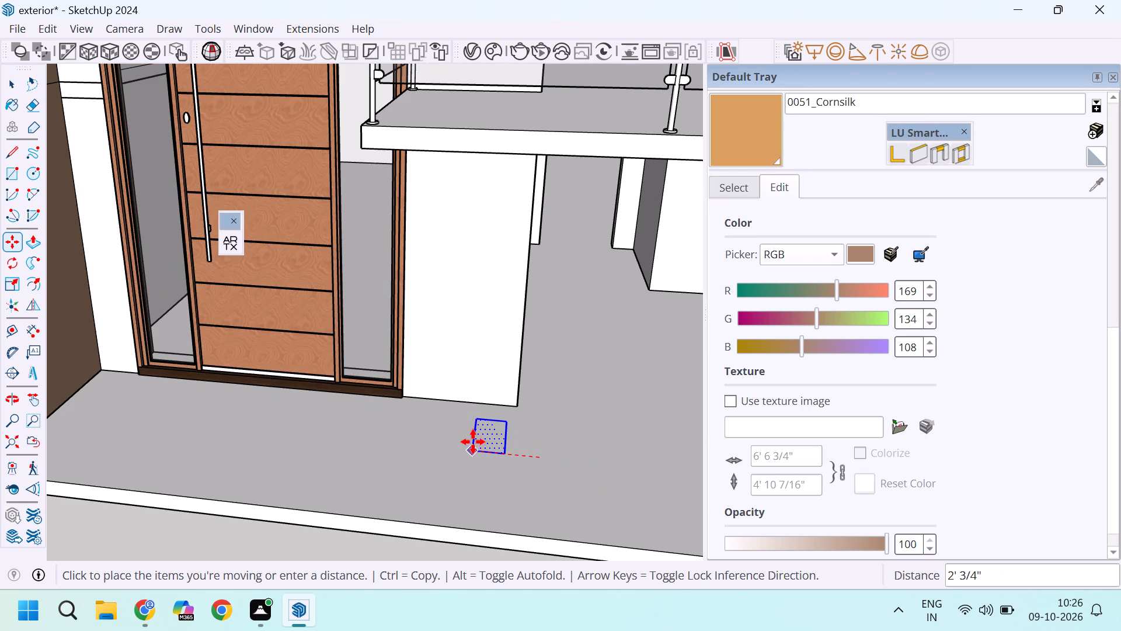
{"action": "left_click", "coordinate": [473, 442]}
Copy the floor rectangle 3' straight out from the wall, toward the porch edge.
{"action": "scroll", "coordinate": [472, 441], "scroll_direction": "down", "scroll_amount": 4}
{"action": "scroll", "coordinate": [466, 444], "scroll_direction": "up", "scroll_amount": 5}
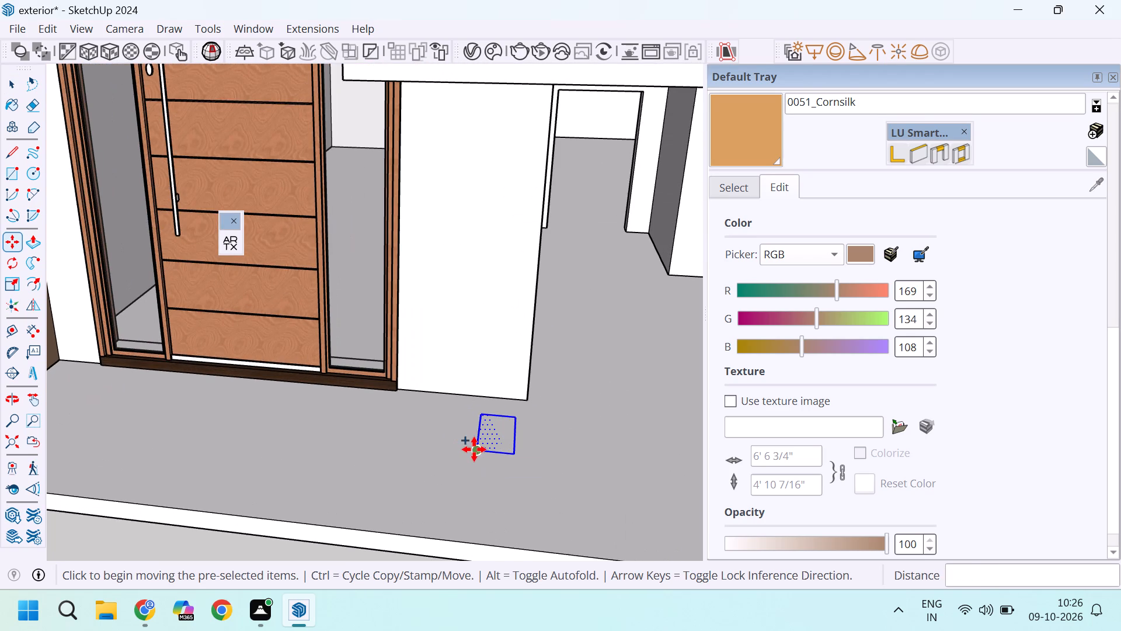
{"action": "left_click", "coordinate": [474, 449]}
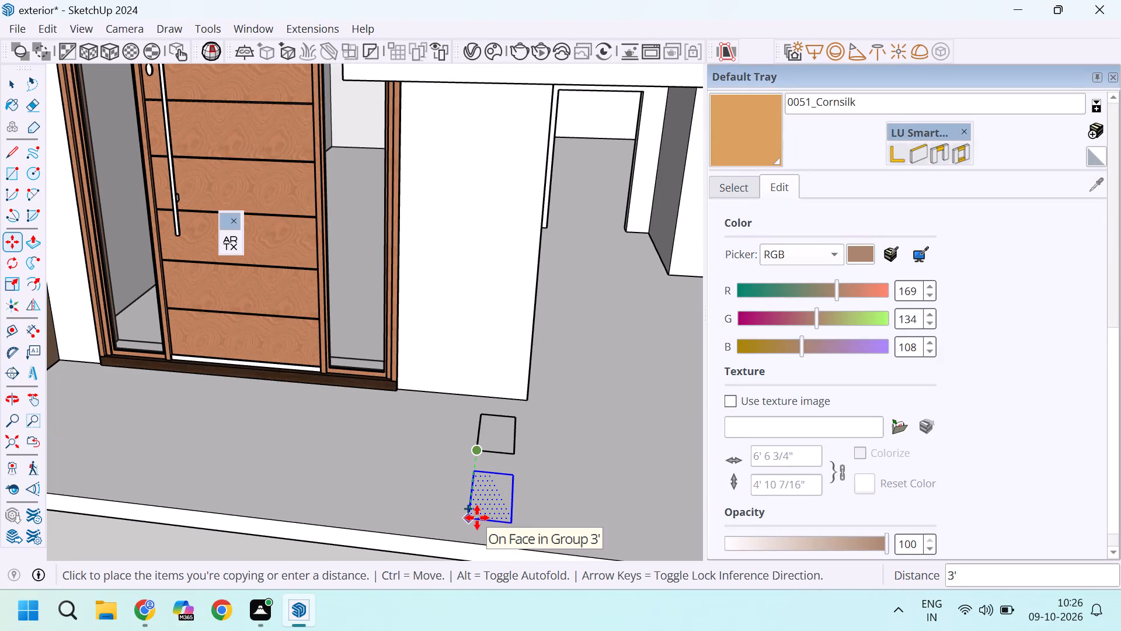
{"action": "left_click", "coordinate": [477, 518]}
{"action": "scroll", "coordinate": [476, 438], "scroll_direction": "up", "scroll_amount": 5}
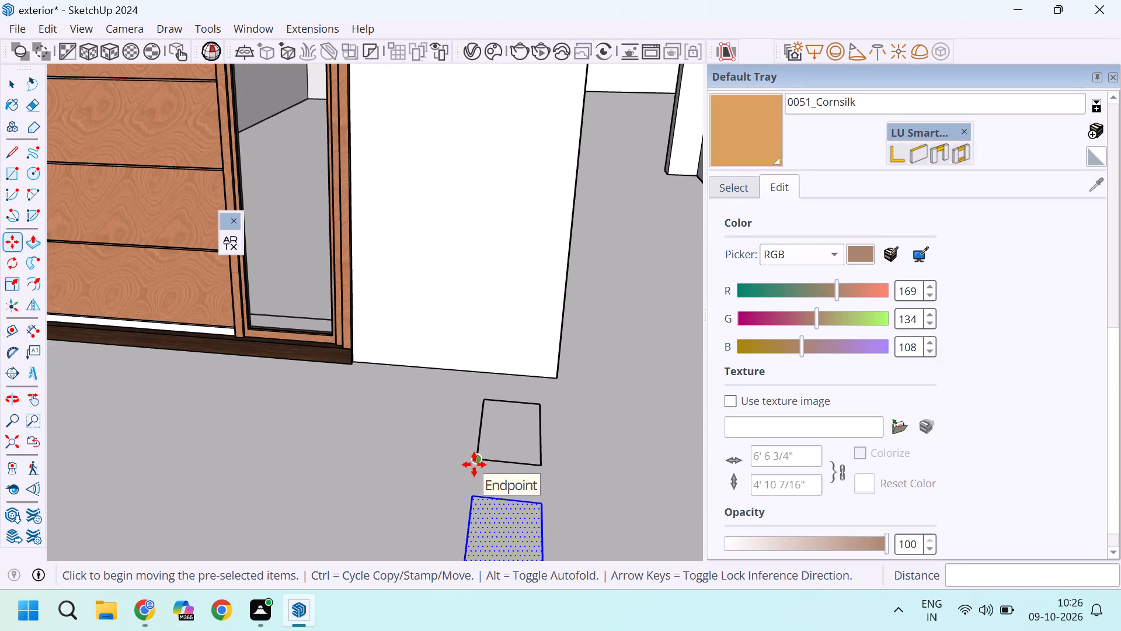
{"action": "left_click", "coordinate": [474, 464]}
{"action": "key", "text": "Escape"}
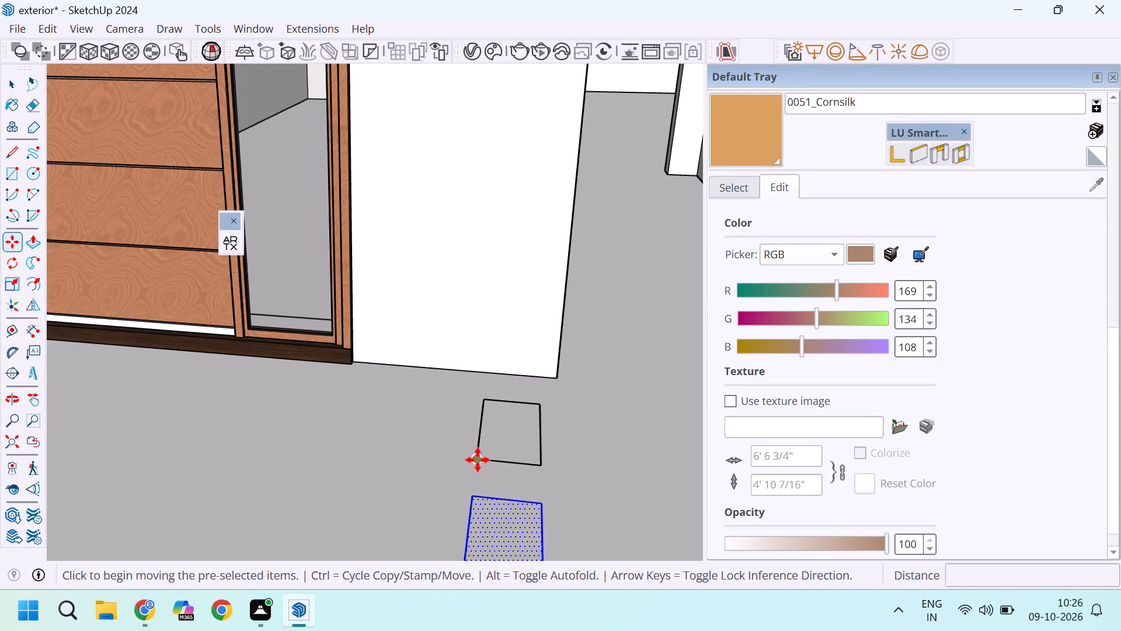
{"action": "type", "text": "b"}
Select the floor rectangle nearer the wall and move it about 6" closer to the wall.
{"action": "key", "text": "space"}
{"action": "left_click_drag", "start_coordinate": [465, 387], "coordinate": [555, 472]}
{"action": "scroll", "coordinate": [482, 452], "scroll_direction": "up", "scroll_amount": 3}
{"action": "key", "text": "m"}
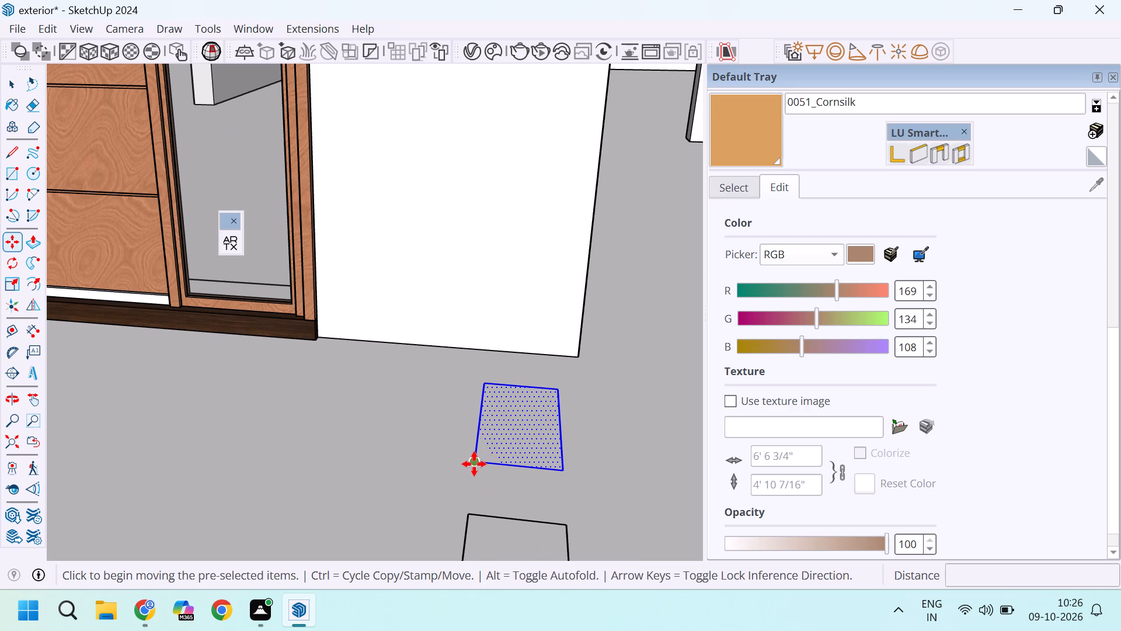
{"action": "left_click", "coordinate": [474, 464]}
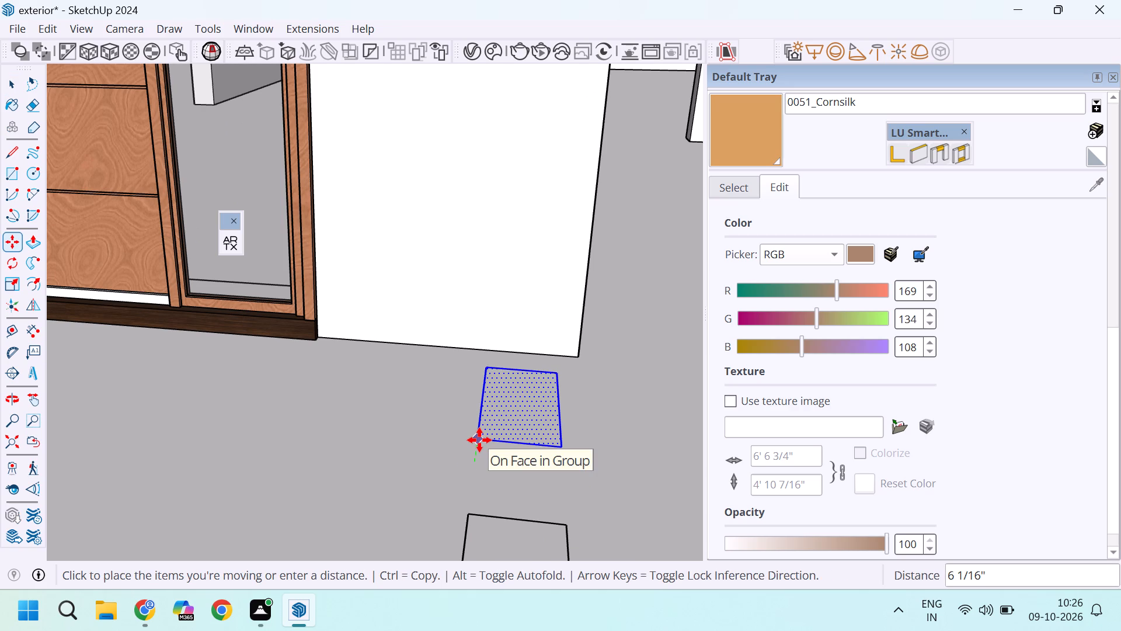
{"action": "left_click", "coordinate": [479, 440]}
{"action": "key", "text": "space"}
Extrude the rectangle nearer the wall 10' upward to the underside of the balcony slab.
{"action": "scroll", "coordinate": [479, 440], "scroll_direction": "down", "scroll_amount": 9}
{"action": "scroll", "coordinate": [497, 427], "scroll_direction": "up", "scroll_amount": 3}
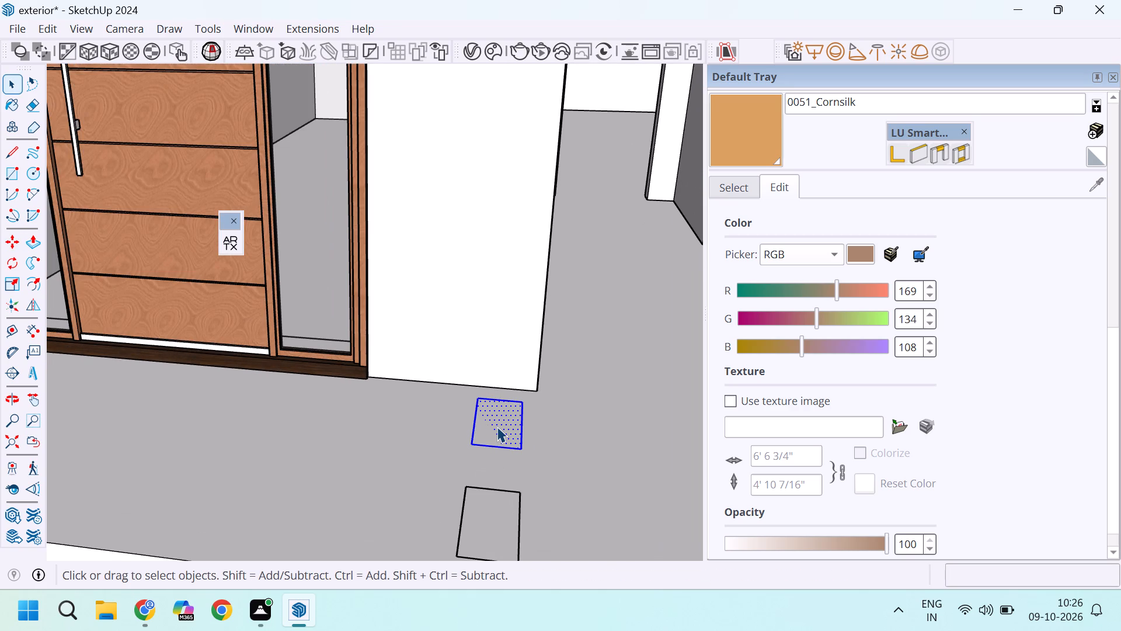
{"action": "key", "text": "p"}
{"action": "left_click", "coordinate": [502, 418]}
{"action": "scroll", "coordinate": [509, 324], "scroll_direction": "down", "scroll_amount": 6}
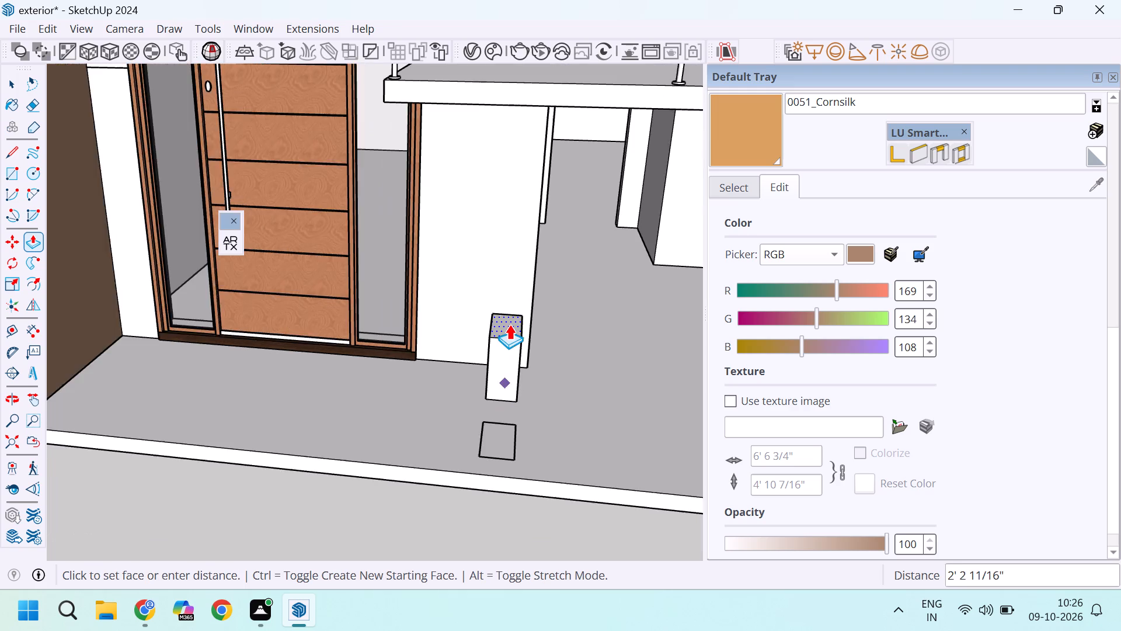
{"action": "scroll", "coordinate": [509, 324], "scroll_direction": "down", "scroll_amount": 5}
{"action": "middle_click_drag", "start_coordinate": [502, 317], "coordinate": [679, 294]}
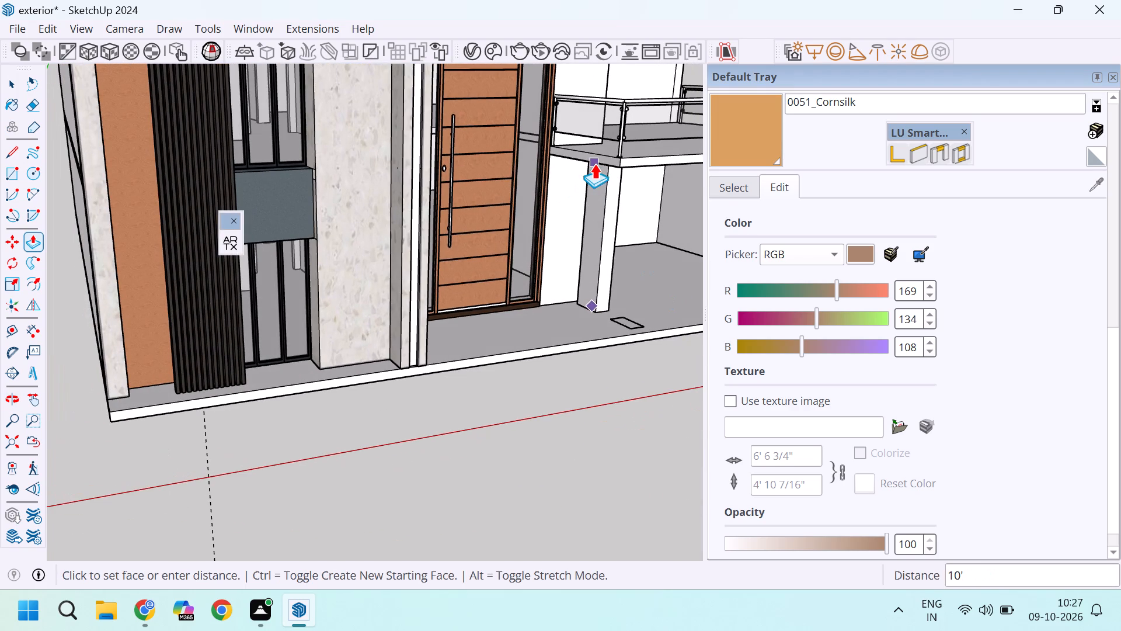
{"action": "middle_click_drag", "start_coordinate": [594, 164], "coordinate": [590, 116]}
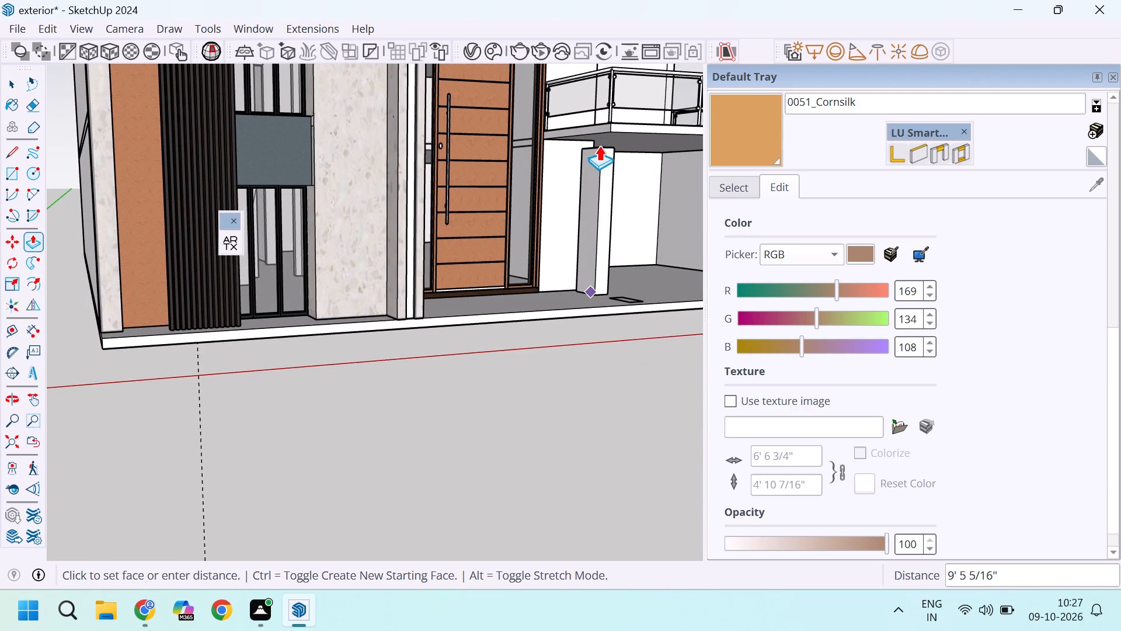
{"action": "left_click", "coordinate": [598, 137]}
Try to repeat the 10' extrusion on the floor rectangle nearer the porch edge.
{"action": "scroll", "coordinate": [605, 160], "scroll_direction": "up", "scroll_amount": 3}
{"action": "scroll", "coordinate": [638, 334], "scroll_direction": "up", "scroll_amount": 1}
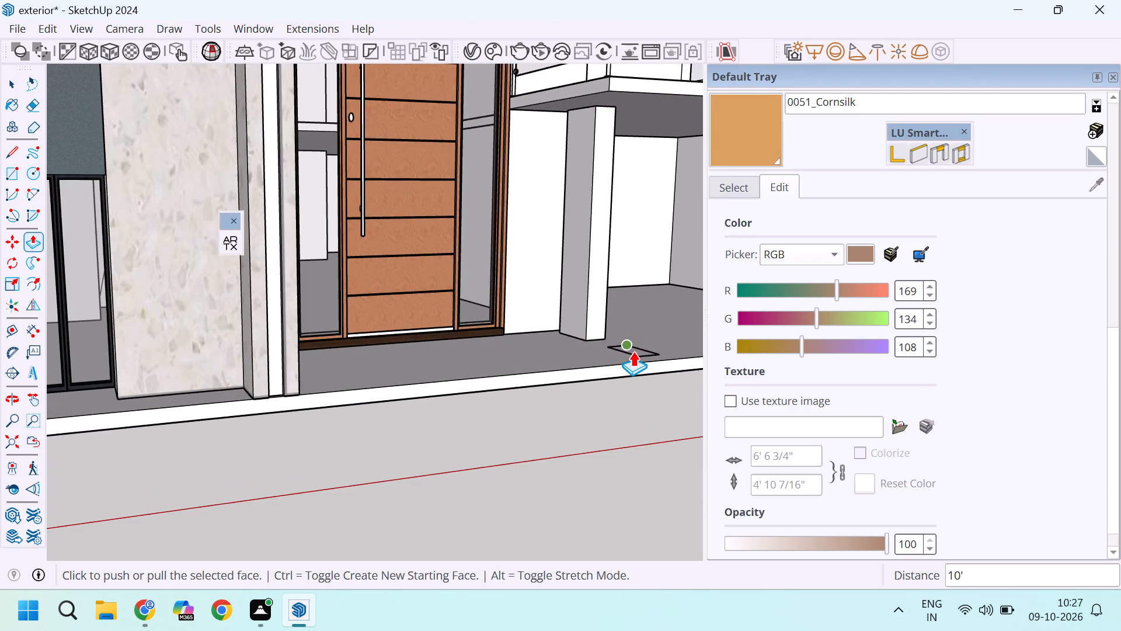
{"action": "scroll", "coordinate": [633, 351], "scroll_direction": "up", "scroll_amount": 12}
{"action": "middle_click_drag", "start_coordinate": [629, 356], "coordinate": [624, 373]}
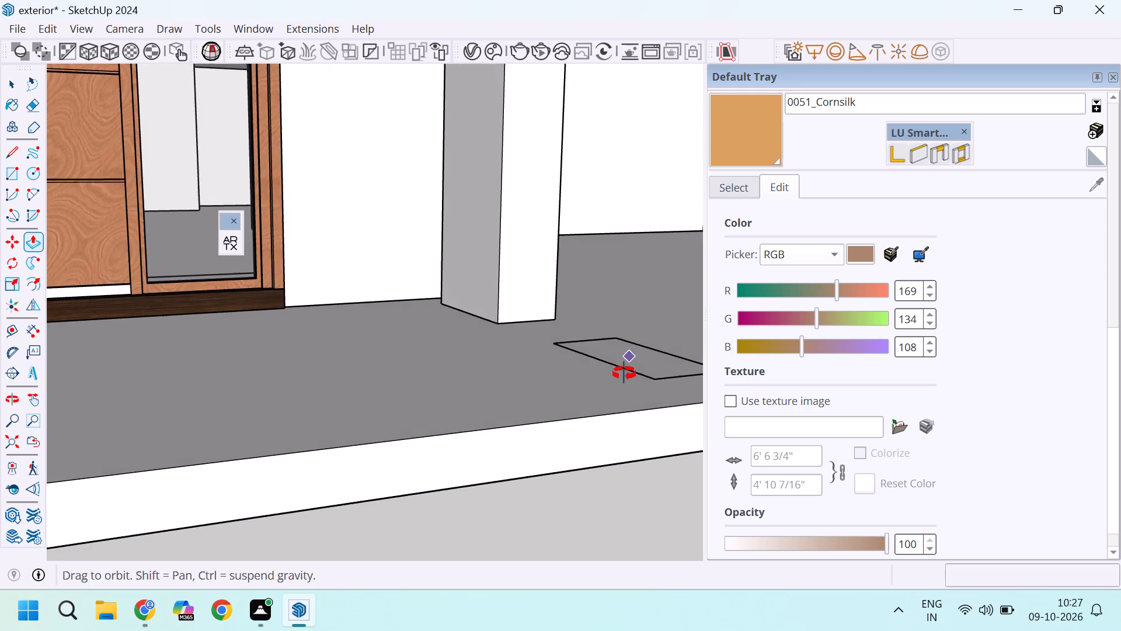
{"action": "middle_click_drag", "start_coordinate": [624, 373], "coordinate": [615, 402]}
{"action": "scroll", "coordinate": [629, 397], "scroll_direction": "up", "scroll_amount": 5}
{"action": "middle_click_drag", "start_coordinate": [611, 415], "coordinate": [567, 461]}
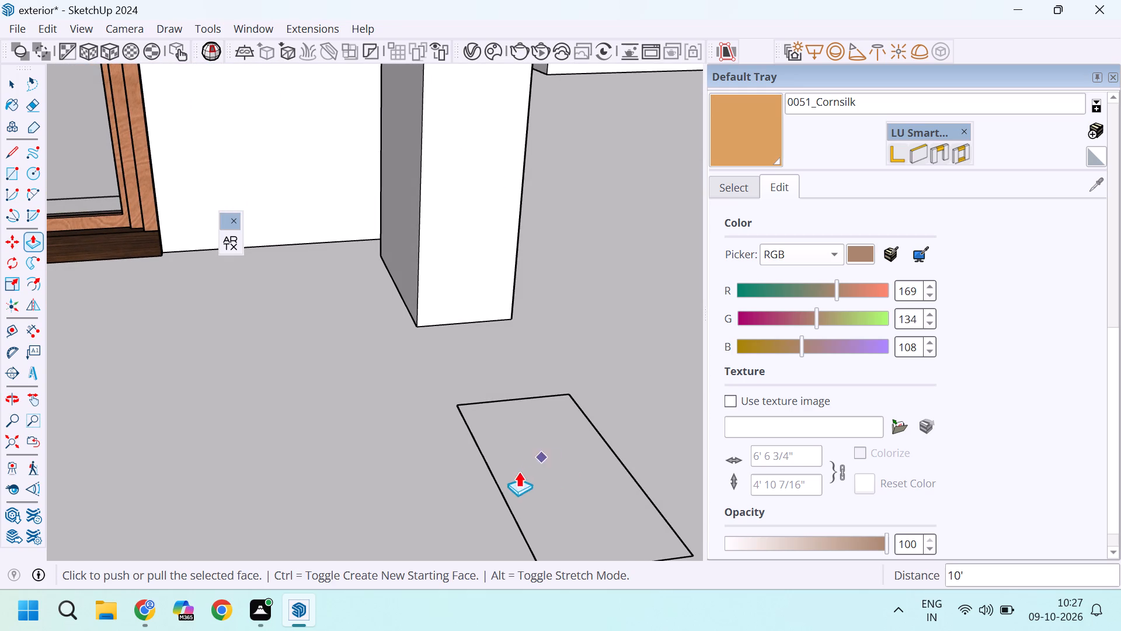
{"action": "double_click", "coordinate": [553, 471]}
{"action": "key", "text": "space"}
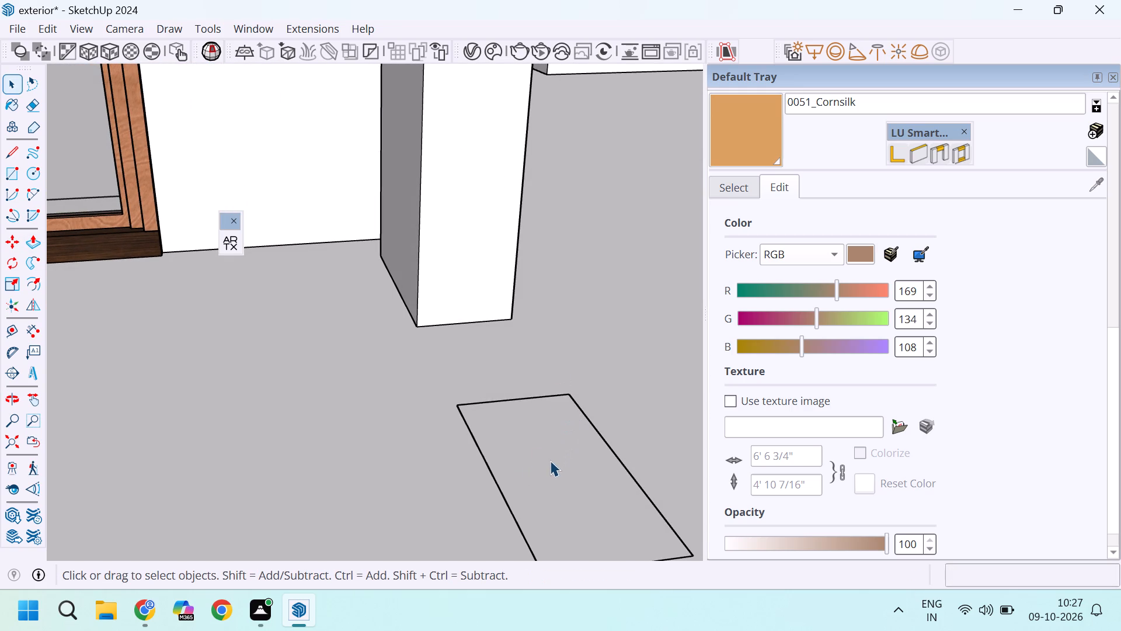
Extrude the floor rectangle nearer the porch edge about 19' 6 5/8" up to the underside of the entrance canopy.
{"action": "key", "text": "p"}
{"action": "key", "text": "space"}
{"action": "left_click", "coordinate": [555, 488]}
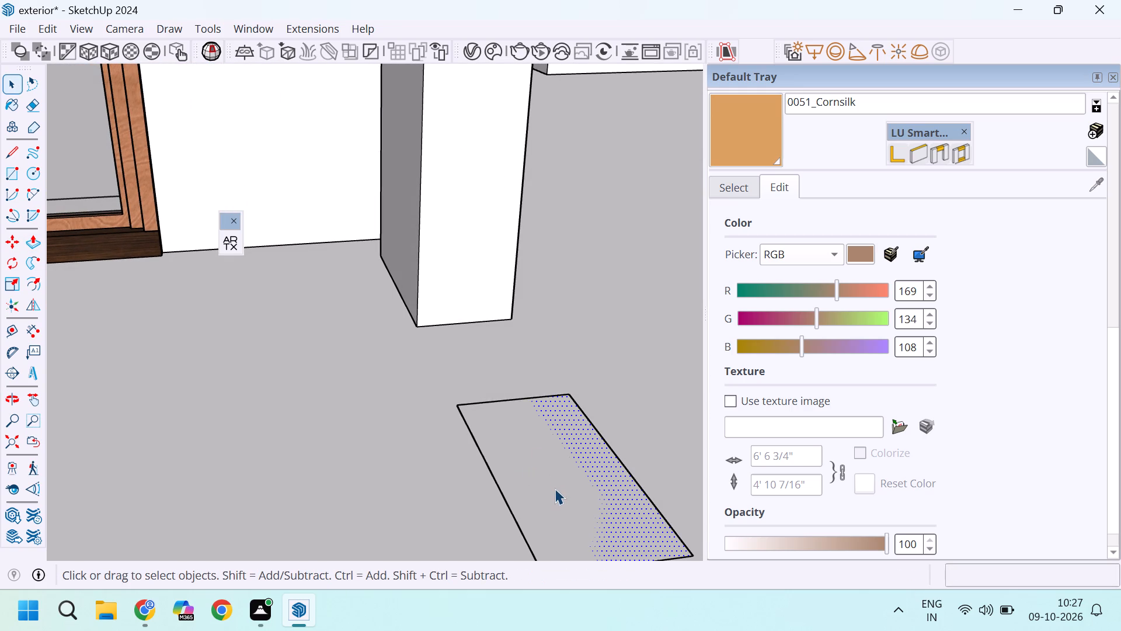
{"action": "key", "text": "p"}
{"action": "left_click", "coordinate": [555, 488]}
{"action": "scroll", "coordinate": [555, 377], "scroll_direction": "down", "scroll_amount": 12}
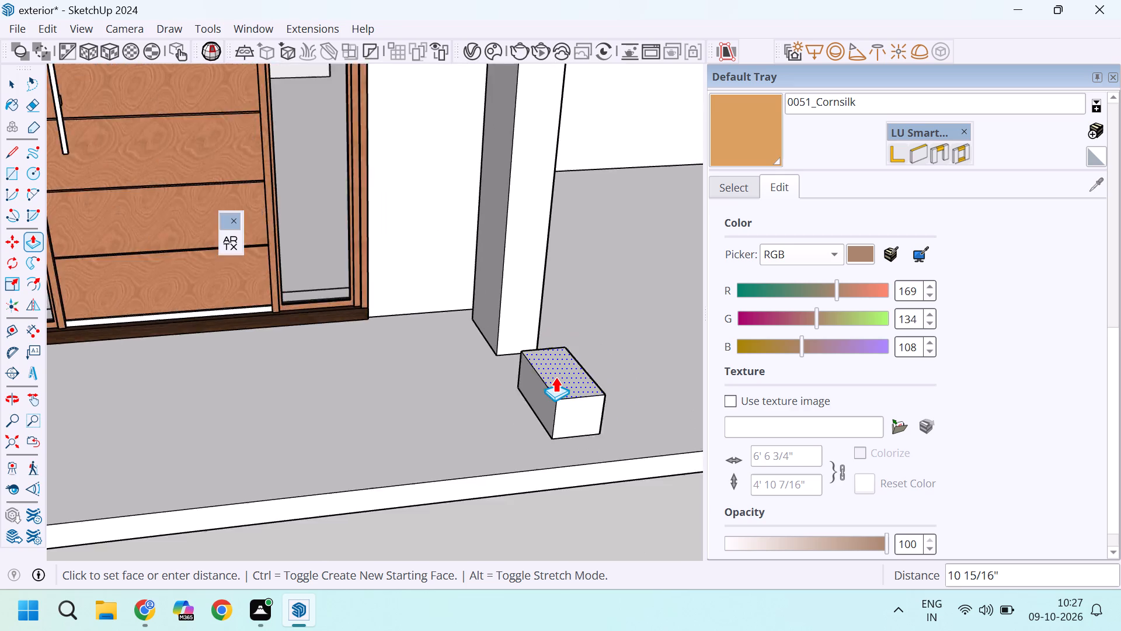
{"action": "scroll", "coordinate": [555, 377], "scroll_direction": "down", "scroll_amount": 6}
{"action": "middle_click_drag", "start_coordinate": [578, 156], "coordinate": [595, 105]}
{"action": "scroll", "coordinate": [590, 154], "scroll_direction": "down", "scroll_amount": 2}
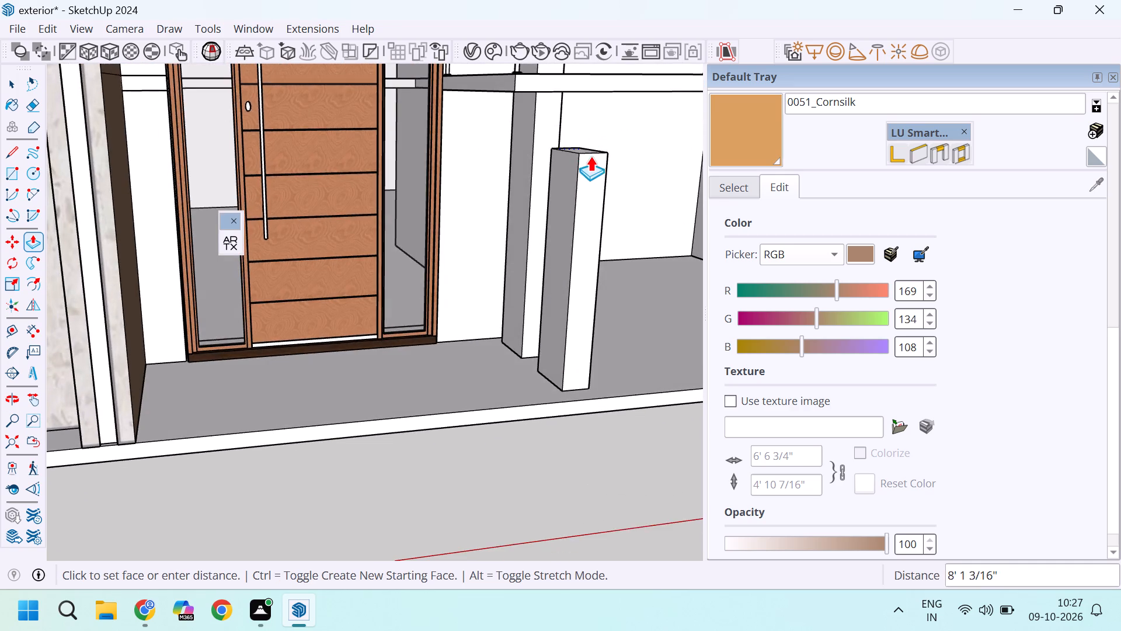
{"action": "scroll", "coordinate": [590, 156], "scroll_direction": "down", "scroll_amount": 20}
{"action": "scroll", "coordinate": [590, 156], "scroll_direction": "down", "scroll_amount": 10}
{"action": "scroll", "coordinate": [585, 148], "scroll_direction": "up", "scroll_amount": 7}
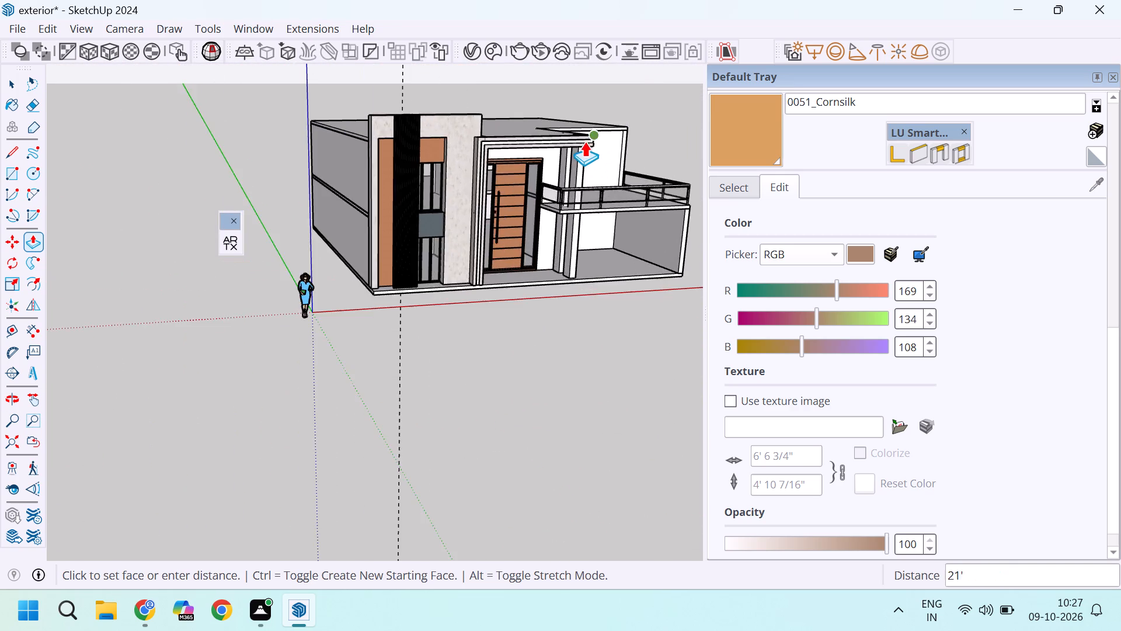
{"action": "scroll", "coordinate": [584, 141], "scroll_direction": "up", "scroll_amount": 11}
{"action": "middle_click_drag", "start_coordinate": [568, 151], "coordinate": [563, 101]}
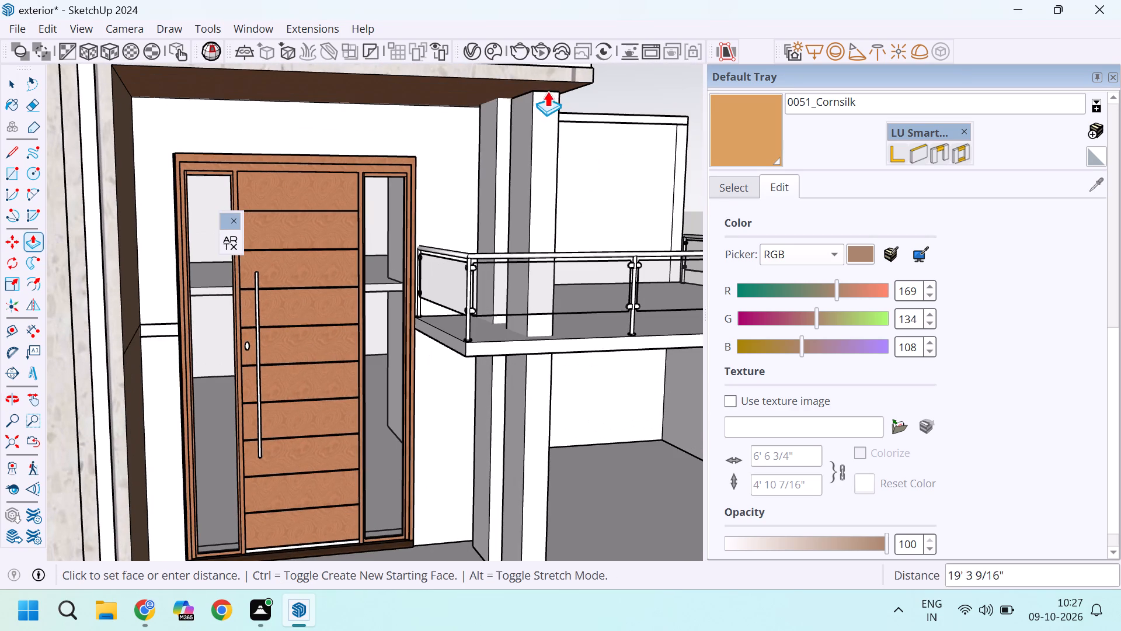
{"action": "left_click", "coordinate": [539, 87]}
Examine how the new columns relate to the balcony slab, the railing and the whole front facade.
{"action": "scroll", "coordinate": [525, 171], "scroll_direction": "down", "scroll_amount": 5}
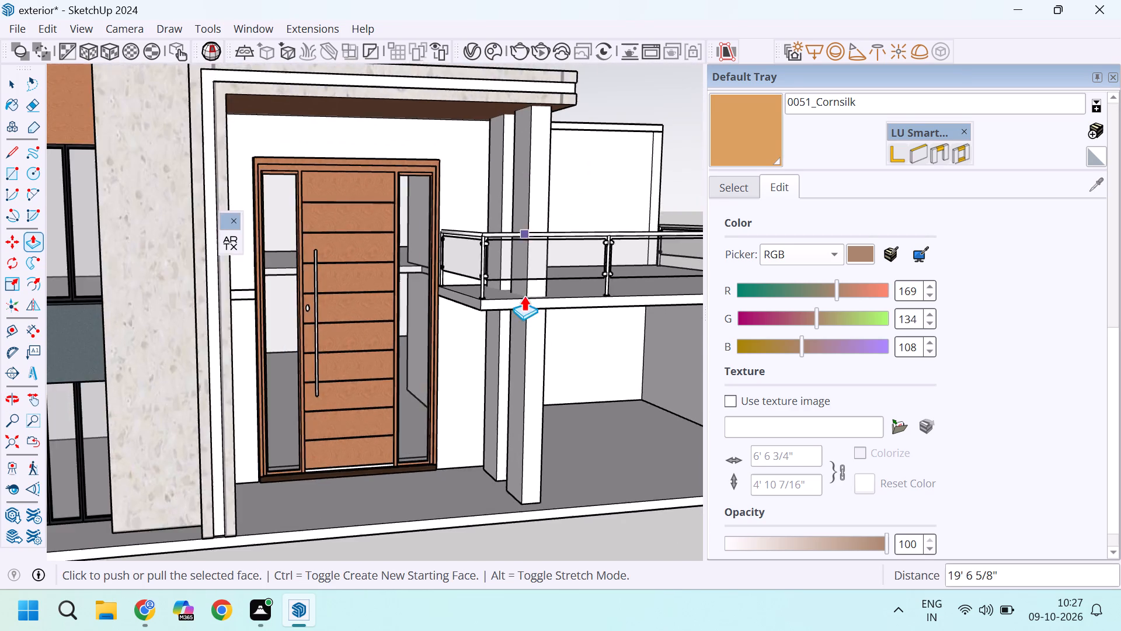
{"action": "scroll", "coordinate": [530, 330], "scroll_direction": "up", "scroll_amount": 10}
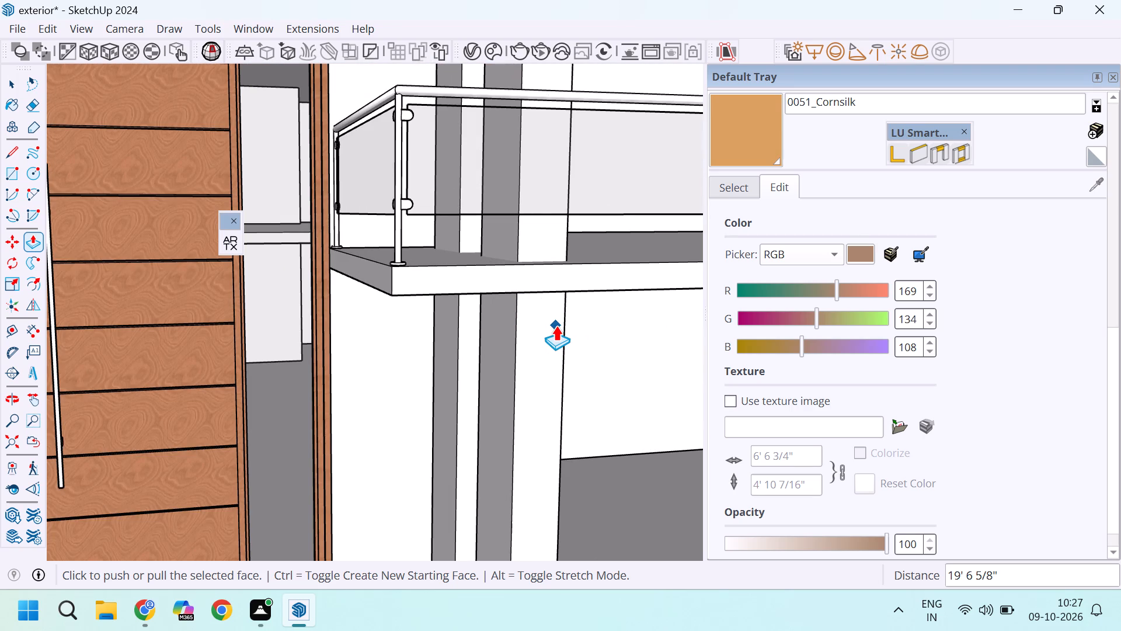
{"action": "scroll", "coordinate": [525, 304], "scroll_direction": "down", "scroll_amount": 4}
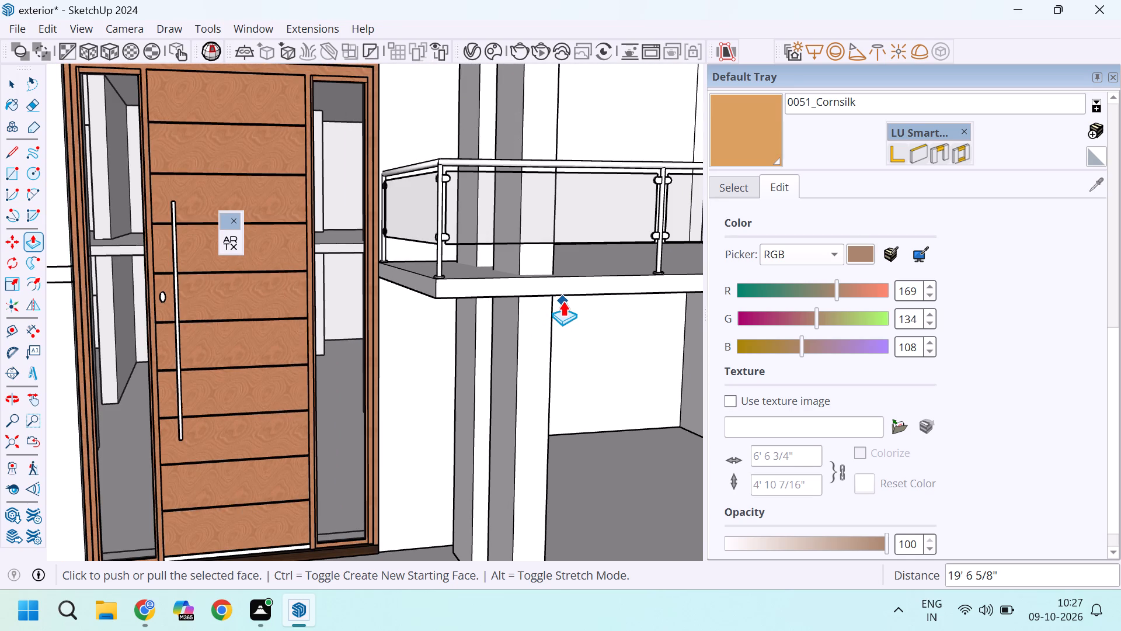
{"action": "key", "text": "space"}
{"action": "middle_click_drag", "start_coordinate": [511, 331], "coordinate": [500, 331]}
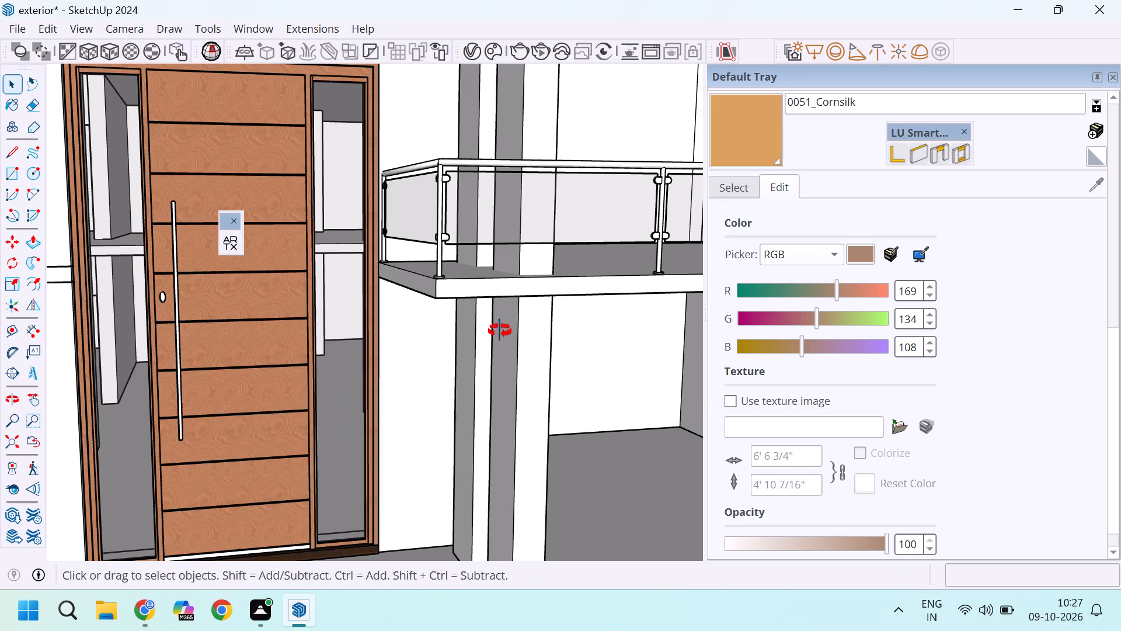
{"action": "middle_click_drag", "start_coordinate": [500, 331], "coordinate": [521, 387]}
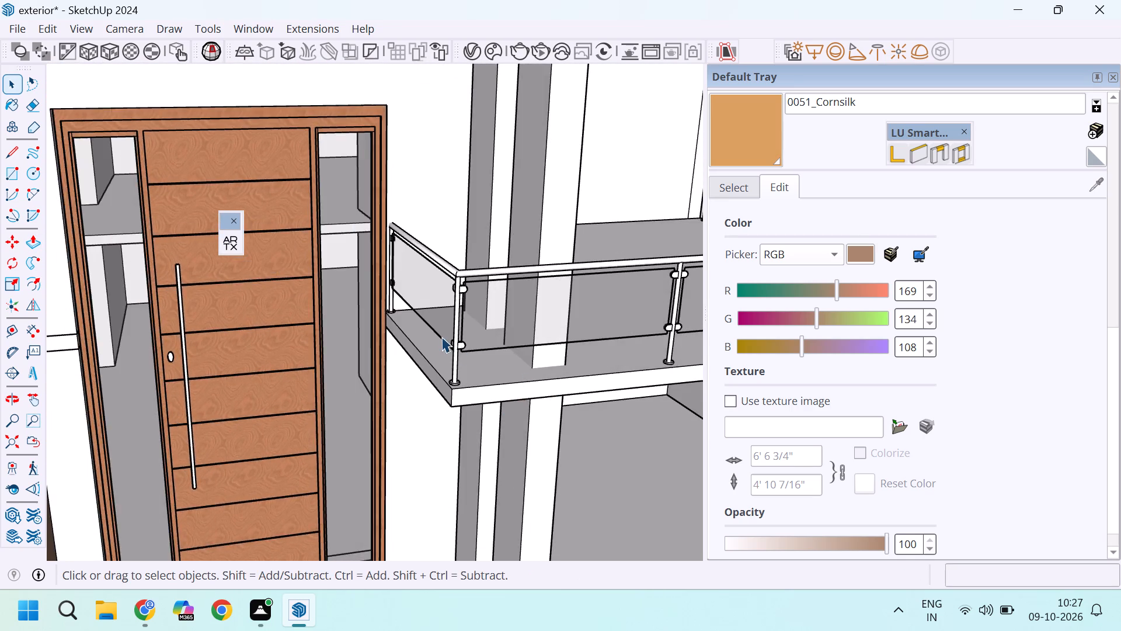
{"action": "scroll", "coordinate": [441, 337], "scroll_direction": "down", "scroll_amount": 15}
{"action": "middle_click_drag", "start_coordinate": [541, 387], "coordinate": [445, 382]}
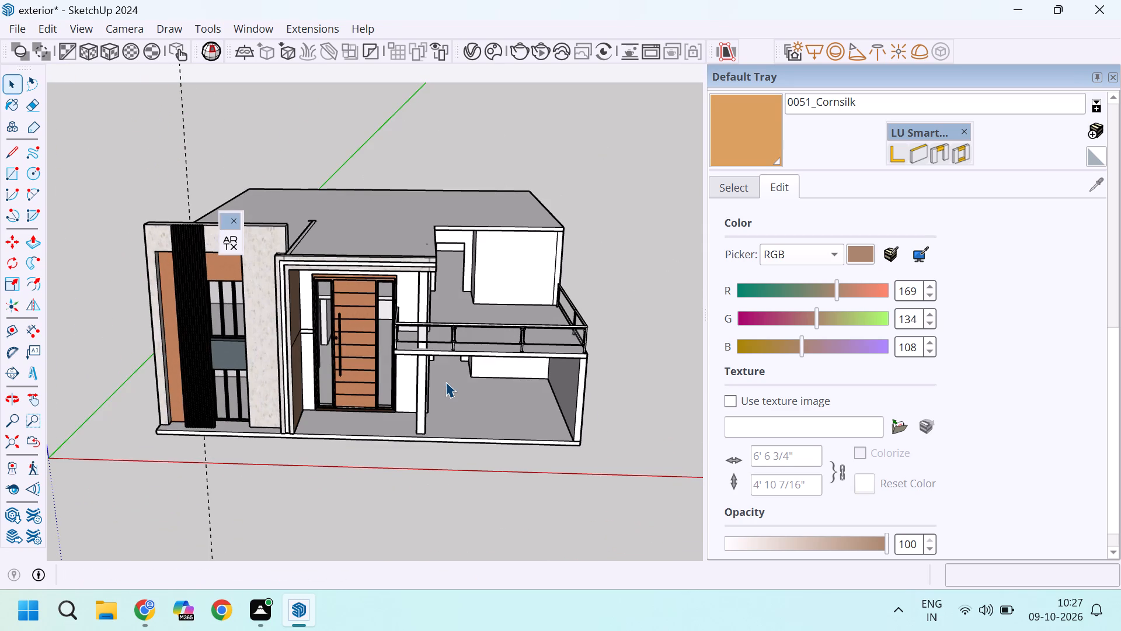
{"action": "scroll", "coordinate": [445, 382], "scroll_direction": "down", "scroll_amount": 4}
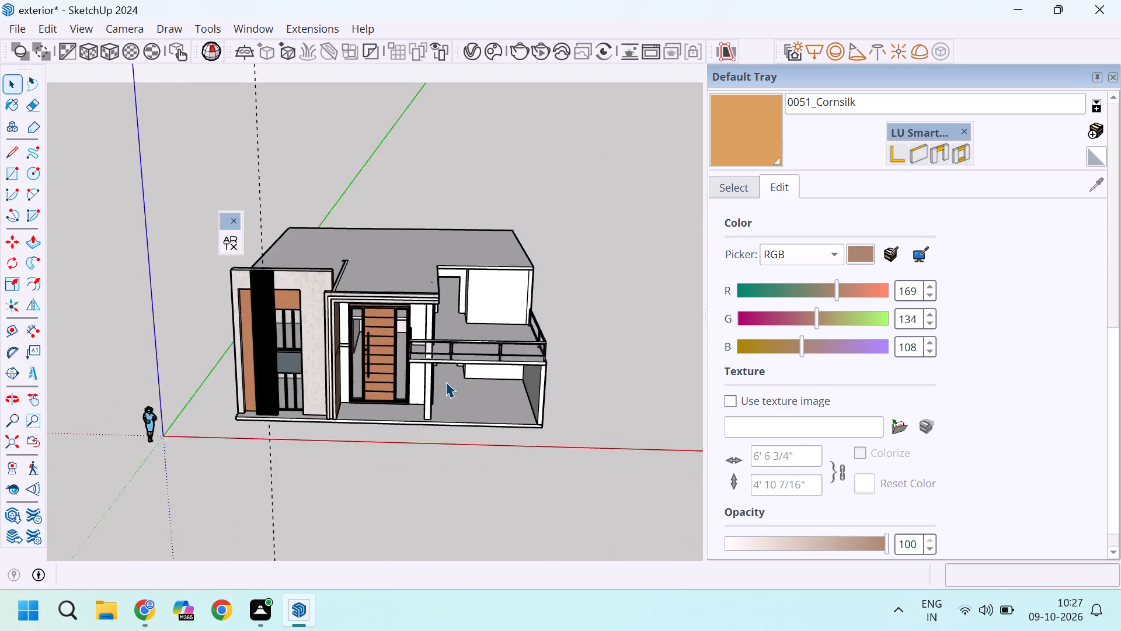
{"action": "scroll", "coordinate": [315, 341], "scroll_direction": "up", "scroll_amount": 7}
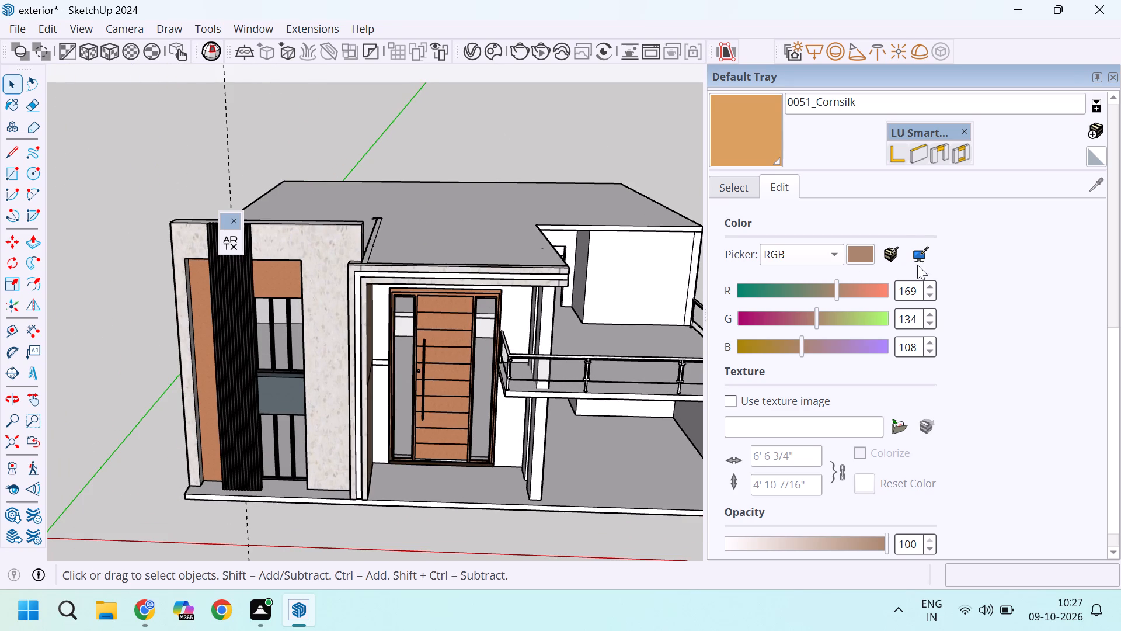
Sample Terrazzo Tile Light from the entrance canopy and paint the column faces visible from the front of the entrance.
{"action": "left_click", "coordinate": [1088, 183]}
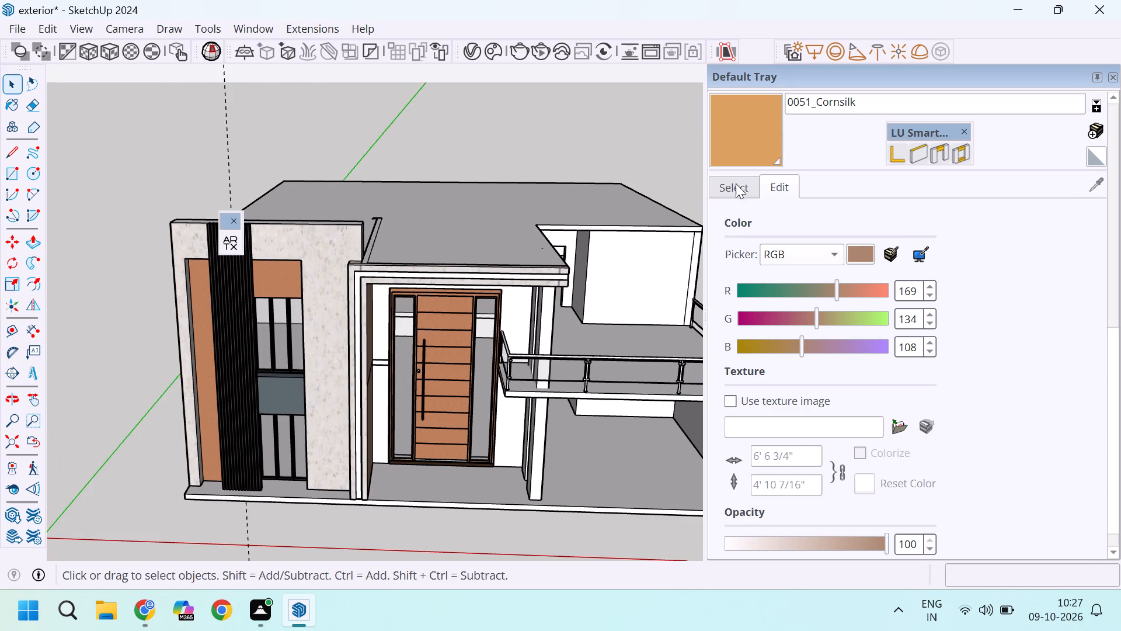
{"action": "left_click", "coordinate": [731, 187]}
{"action": "left_click", "coordinate": [1097, 186]}
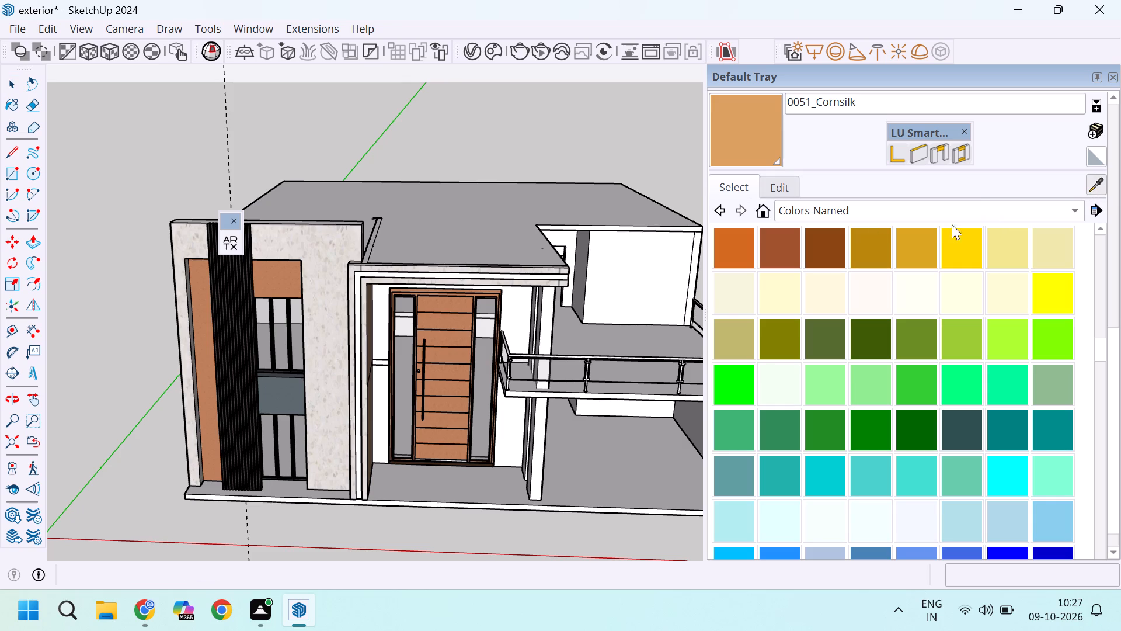
{"action": "scroll", "coordinate": [457, 303], "scroll_direction": "up", "scroll_amount": 6}
{"action": "scroll", "coordinate": [581, 263], "scroll_direction": "up", "scroll_amount": 3}
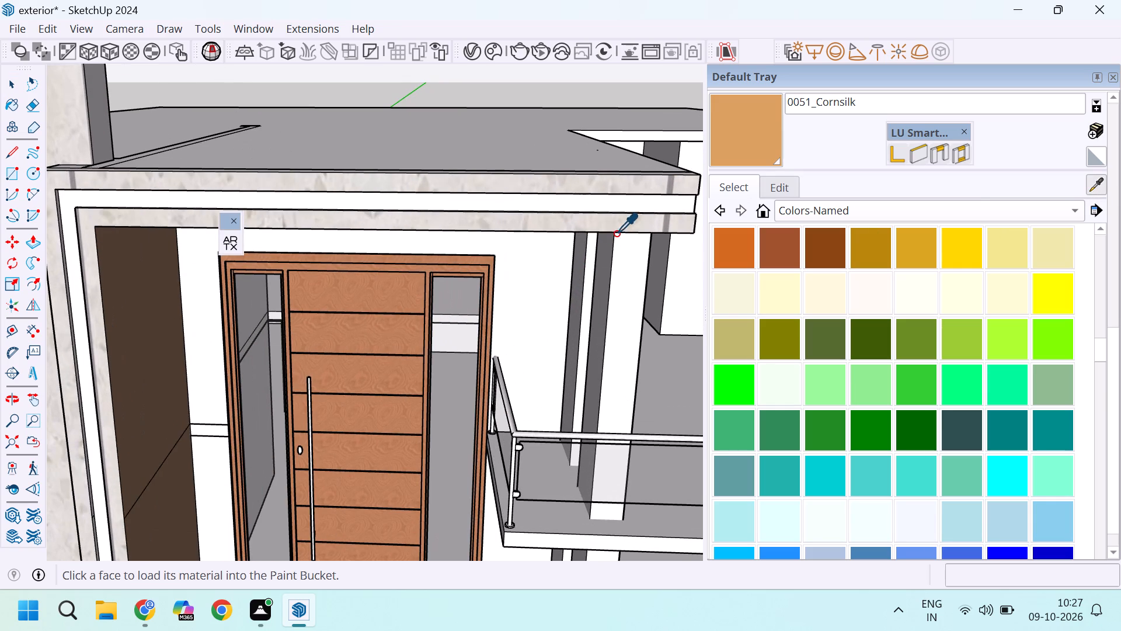
{"action": "left_click", "coordinate": [619, 224]}
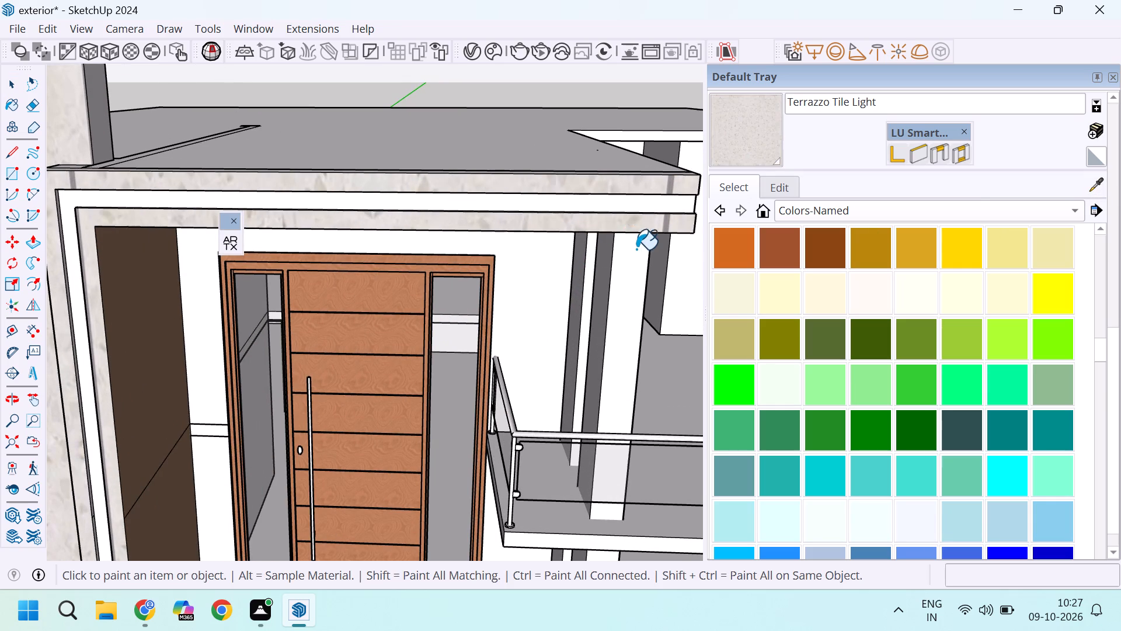
{"action": "left_click", "coordinate": [632, 282]}
{"action": "middle_click_drag", "start_coordinate": [565, 328], "coordinate": [635, 373]}
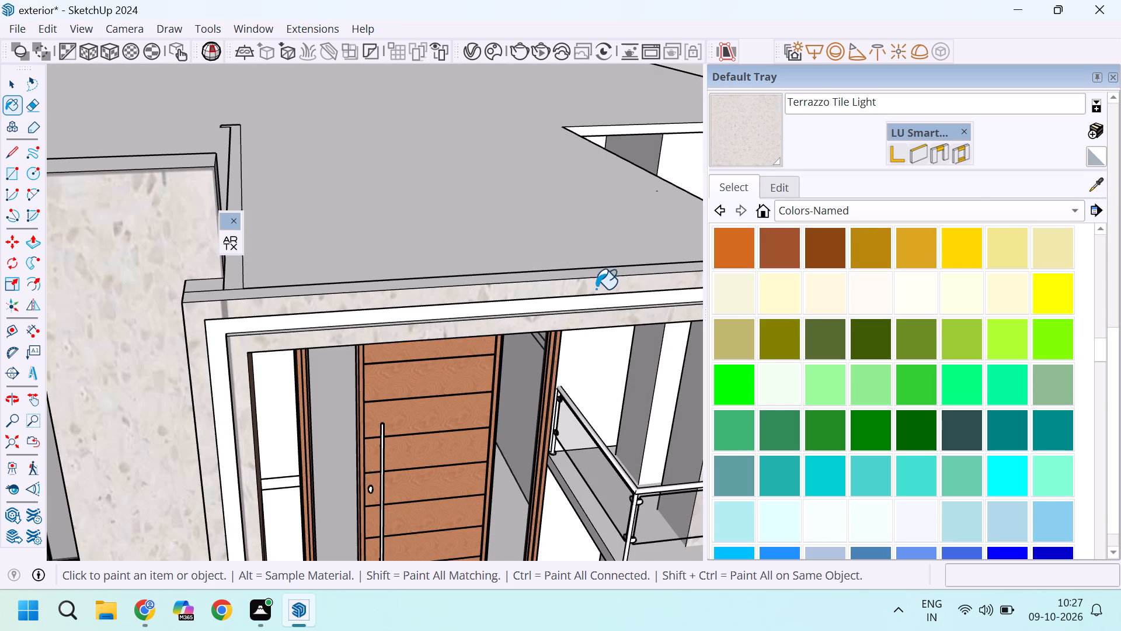
{"action": "scroll", "coordinate": [632, 391], "scroll_direction": "up", "scroll_amount": 5}
{"action": "left_click", "coordinate": [649, 373]}
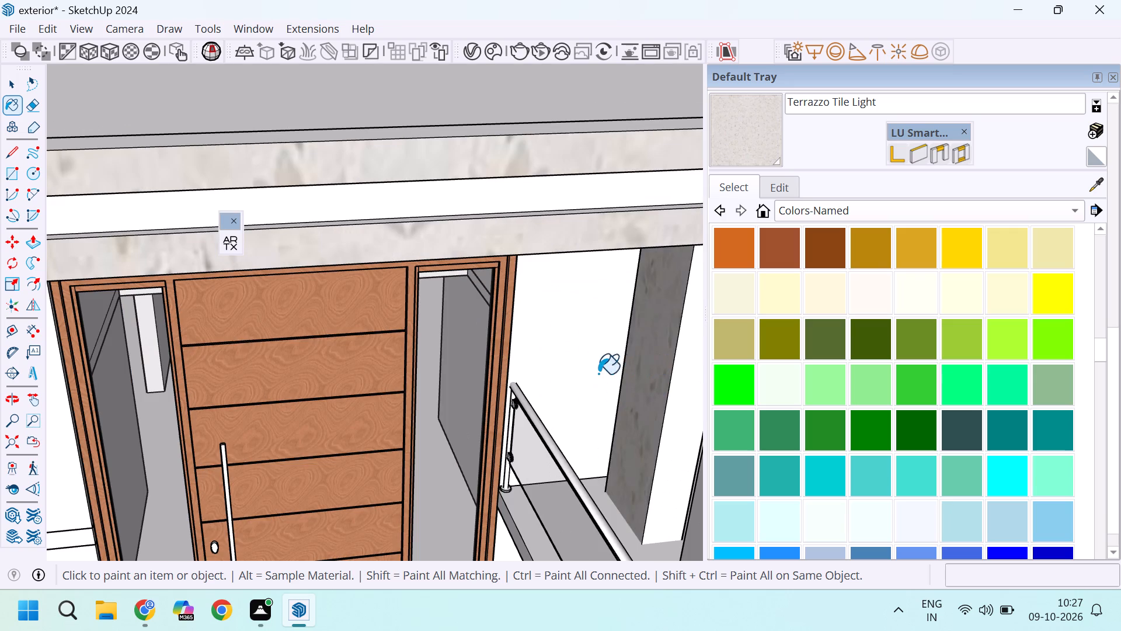
{"action": "scroll", "coordinate": [584, 375], "scroll_direction": "down", "scroll_amount": 5}
{"action": "left_click", "coordinate": [647, 380]}
{"action": "left_click", "coordinate": [676, 400]}
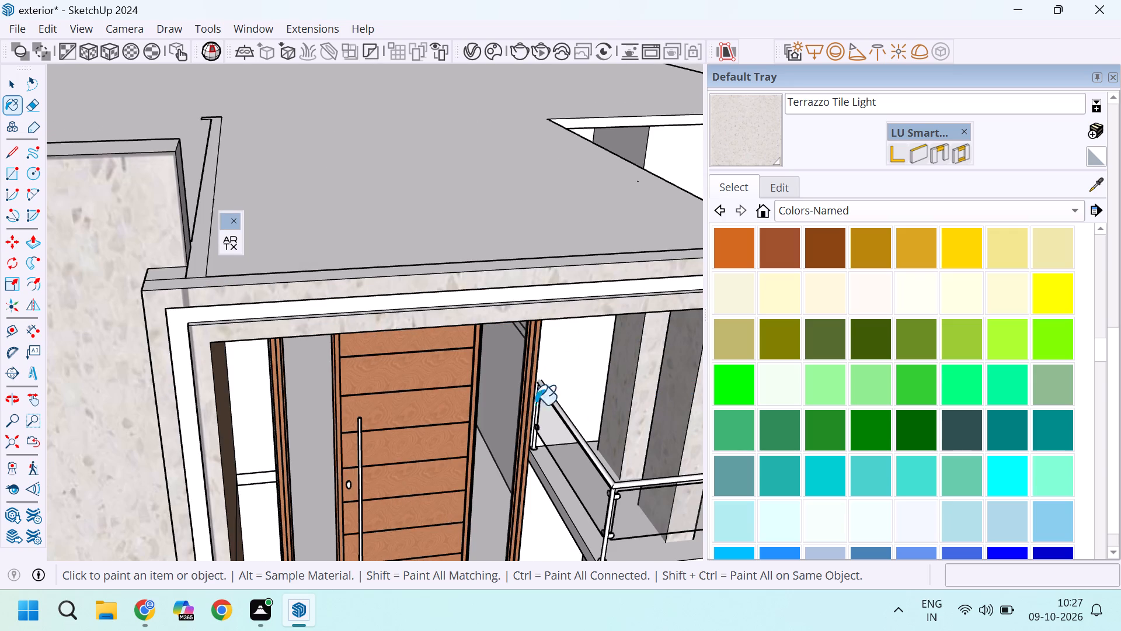
Paint the balcony-facing sides of both entrance columns with Terrazzo Tile Light.
{"action": "scroll", "coordinate": [480, 399], "scroll_direction": "down", "scroll_amount": 4}
{"action": "middle_click_drag", "start_coordinate": [576, 400], "coordinate": [274, 410]}
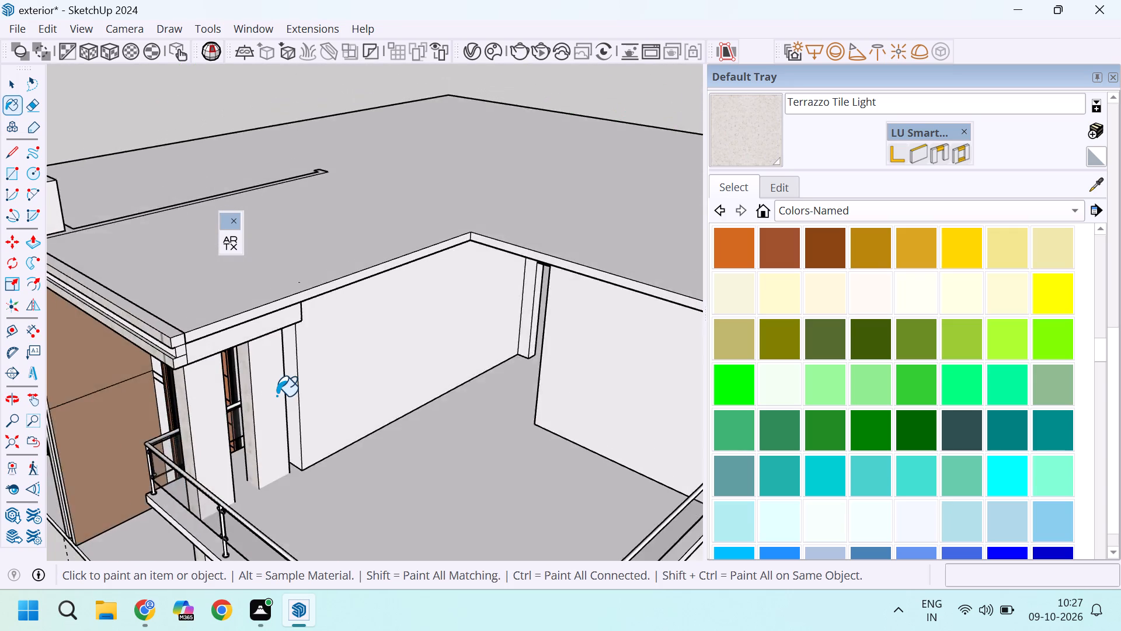
{"action": "scroll", "coordinate": [277, 396], "scroll_direction": "up", "scroll_amount": 3}
{"action": "left_click", "coordinate": [270, 386]}
{"action": "left_click", "coordinate": [177, 412]}
{"action": "scroll", "coordinate": [262, 417], "scroll_direction": "down", "scroll_amount": 3}
{"action": "middle_click_drag", "start_coordinate": [259, 432], "coordinate": [290, 432]}
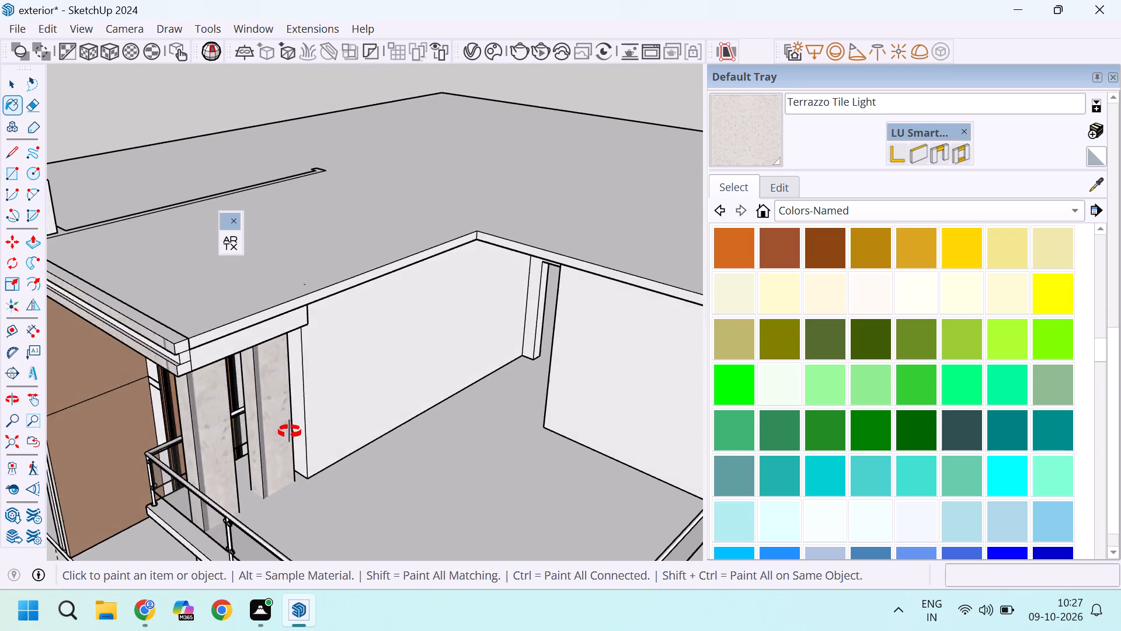
{"action": "middle_click_drag", "start_coordinate": [290, 432], "coordinate": [326, 414]}
{"action": "scroll", "coordinate": [395, 393], "scroll_direction": "down", "scroll_amount": 1}
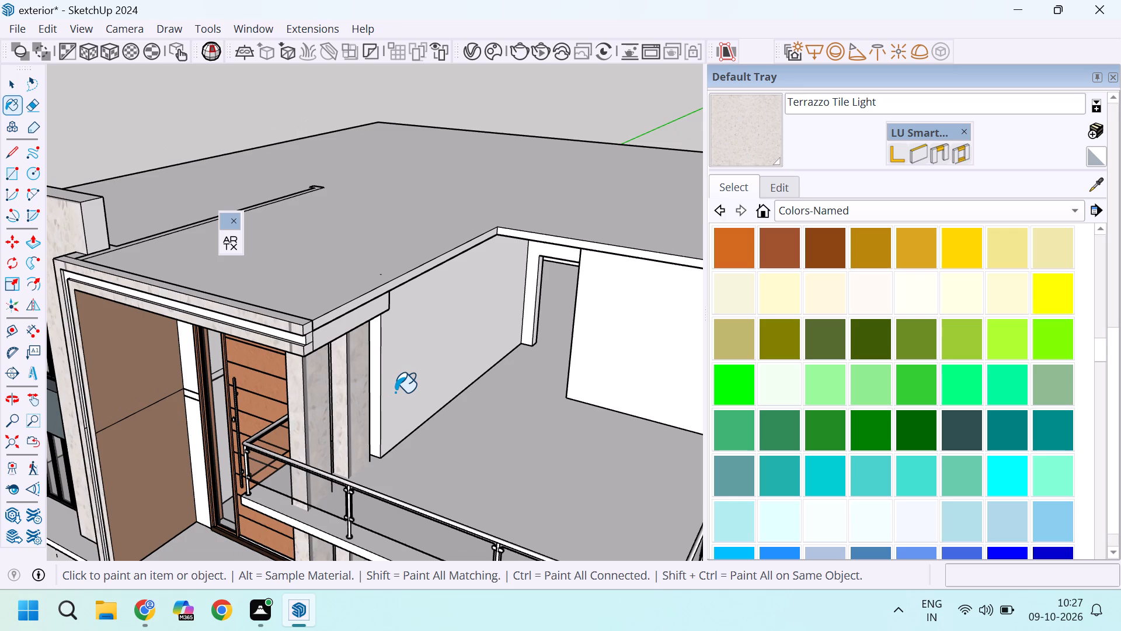
{"action": "key", "text": "space"}
In Chrome's image color picker, sample #bf894d from the warm-lit wall between the entrance and the cars in the reference image.
{"action": "scroll", "coordinate": [391, 404], "scroll_direction": "down", "scroll_amount": 7}
{"action": "middle_click_drag", "start_coordinate": [387, 500], "coordinate": [437, 440]}
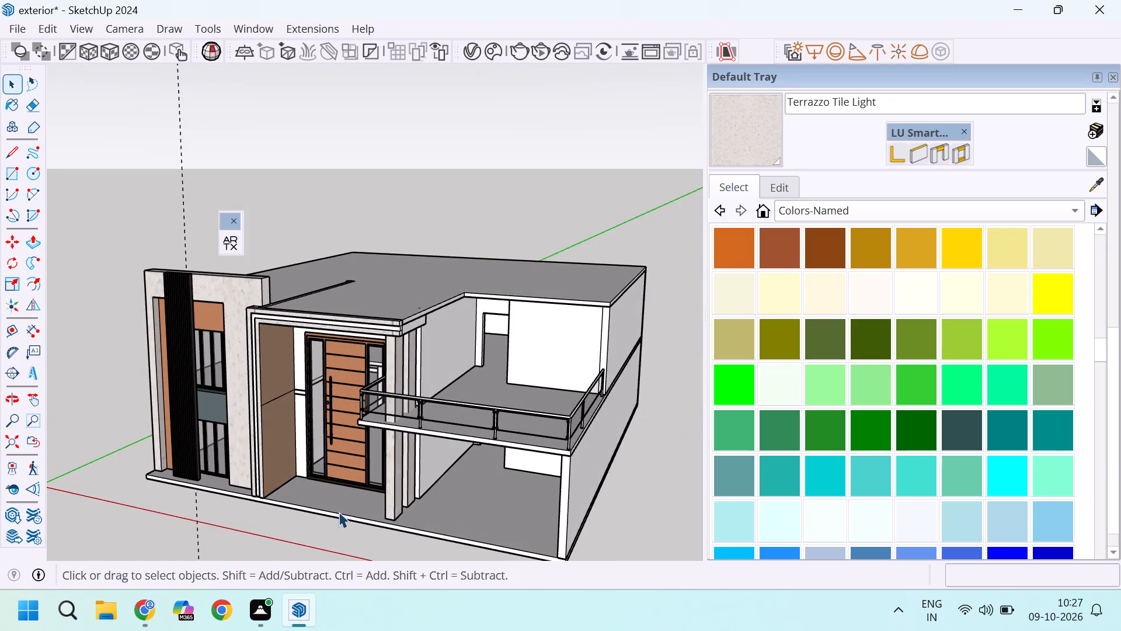
{"action": "scroll", "coordinate": [338, 505], "scroll_direction": "up", "scroll_amount": 6}
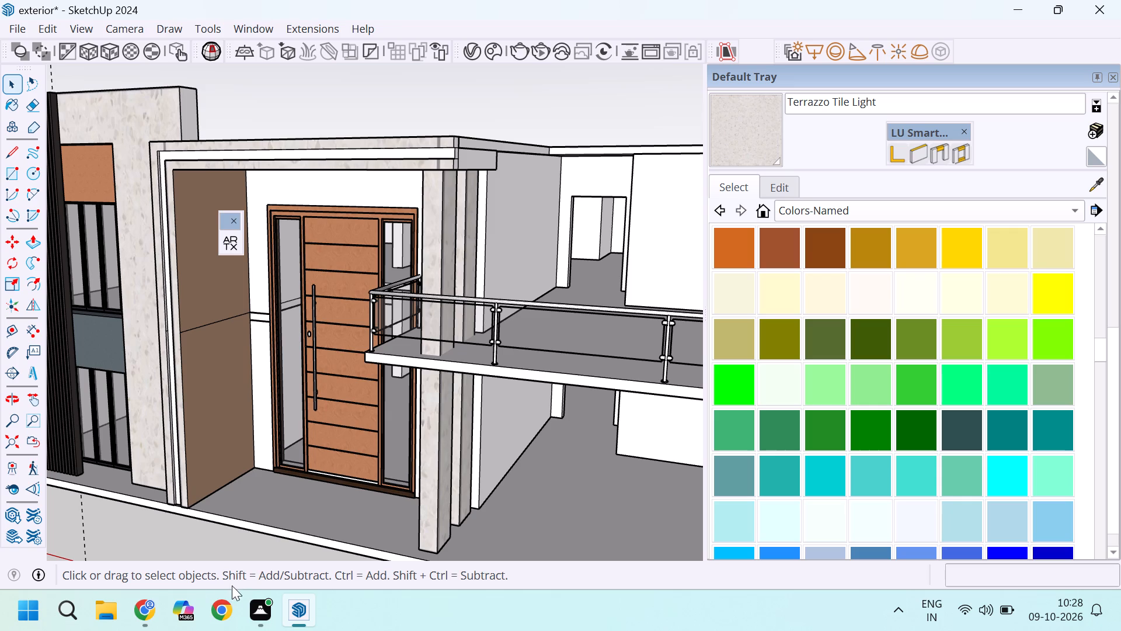
{"action": "left_click", "coordinate": [186, 549]}
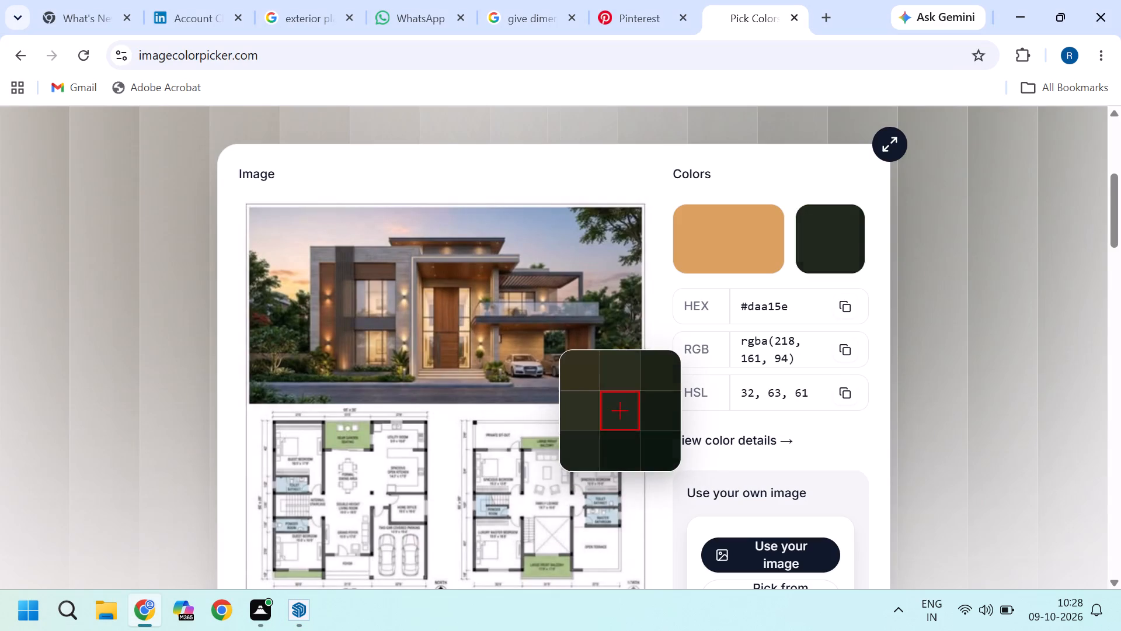
{"action": "scroll", "coordinate": [497, 353], "scroll_direction": "up", "scroll_amount": 4}
{"action": "left_click", "coordinate": [507, 345]}
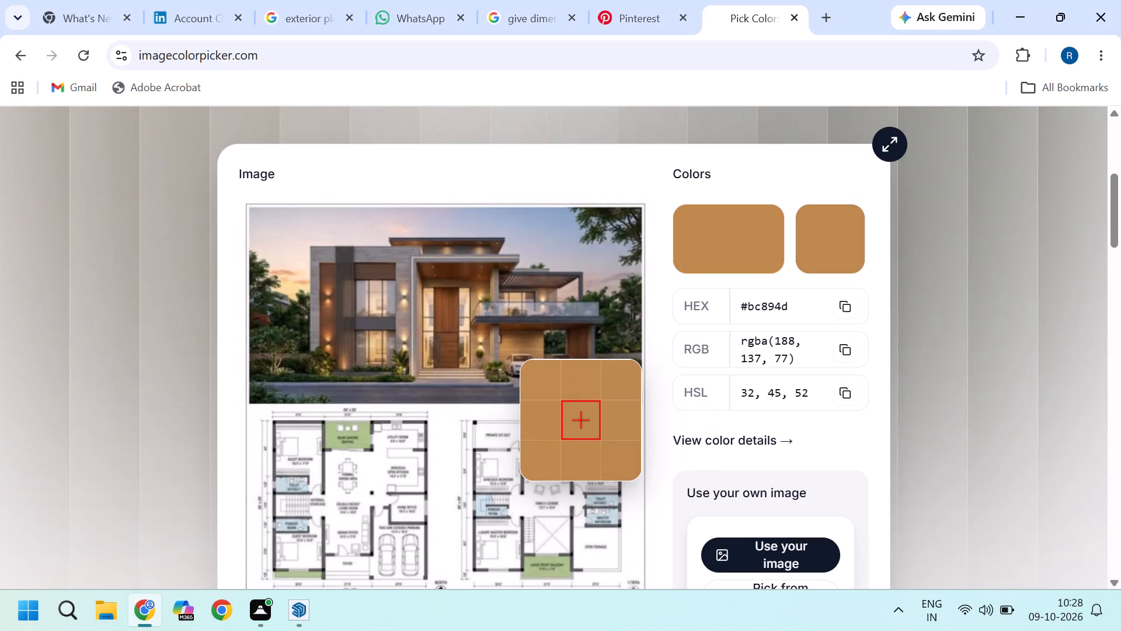
{"action": "left_click", "coordinate": [529, 345]}
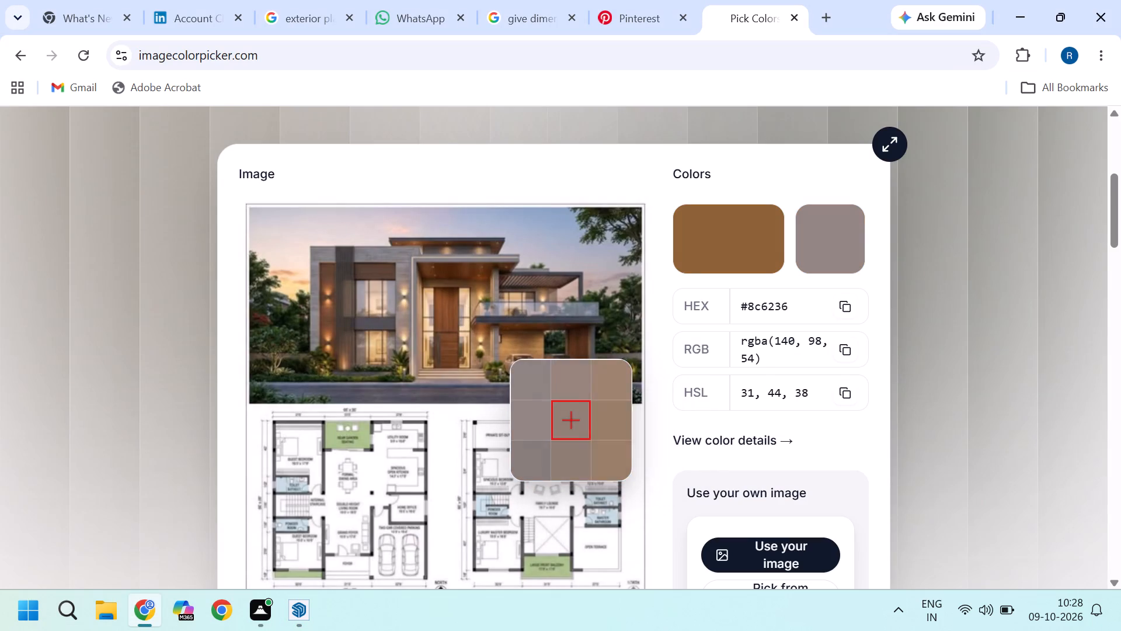
{"action": "left_click", "coordinate": [503, 346]}
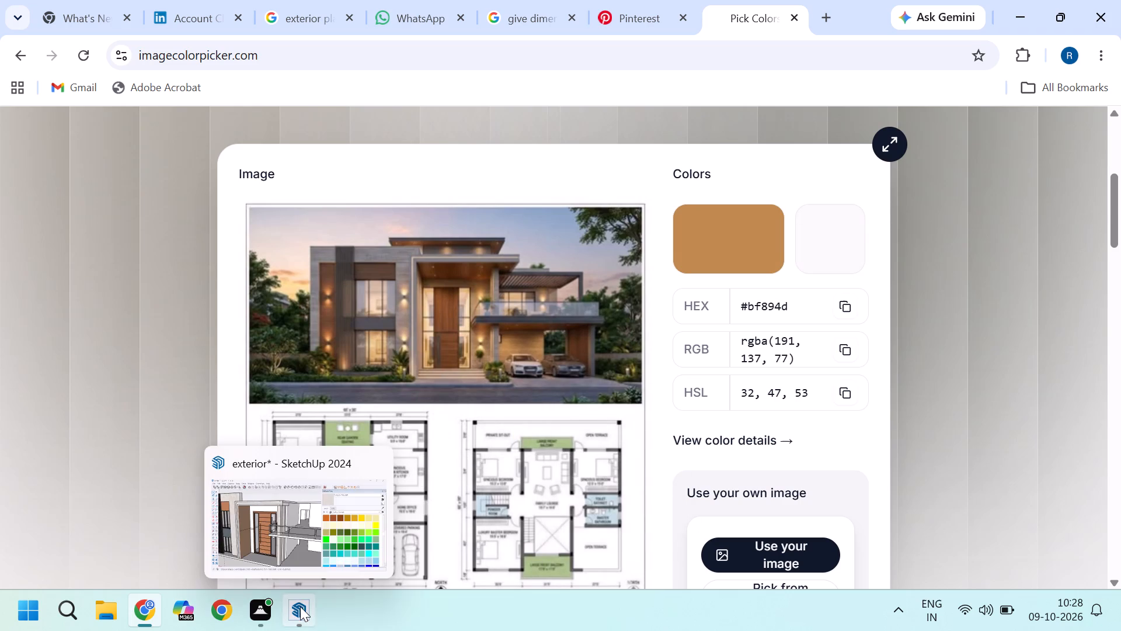
Return to SketchUp and sample the 0051_Cornsilk material from the side wall of the entrance recess.
{"action": "left_click", "coordinate": [359, 532]}
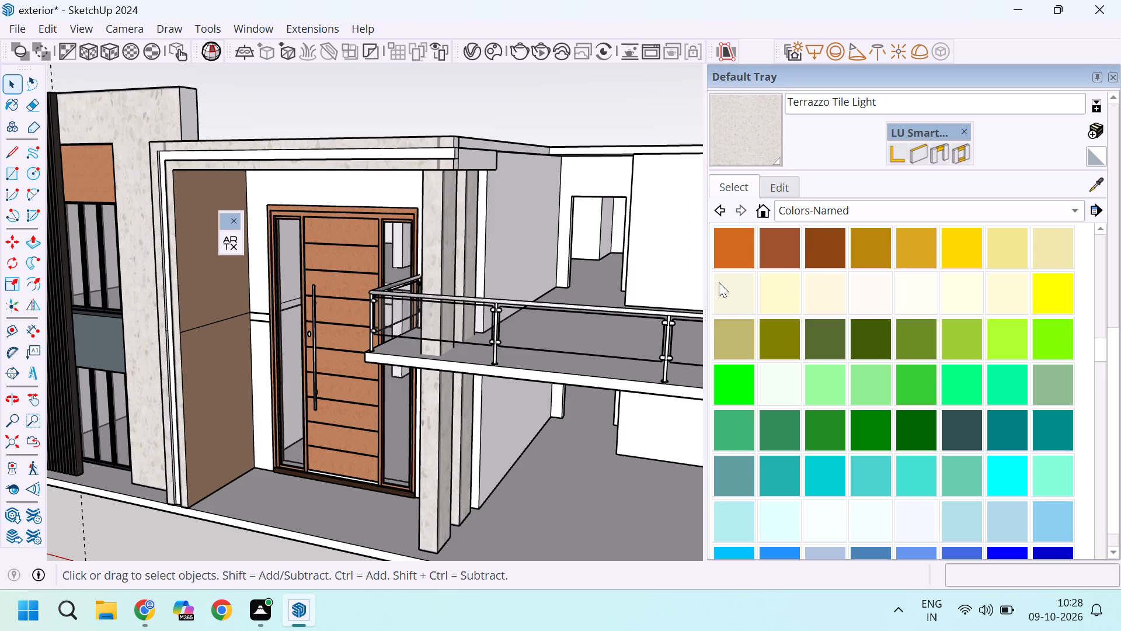
{"action": "left_click", "coordinate": [221, 286]}
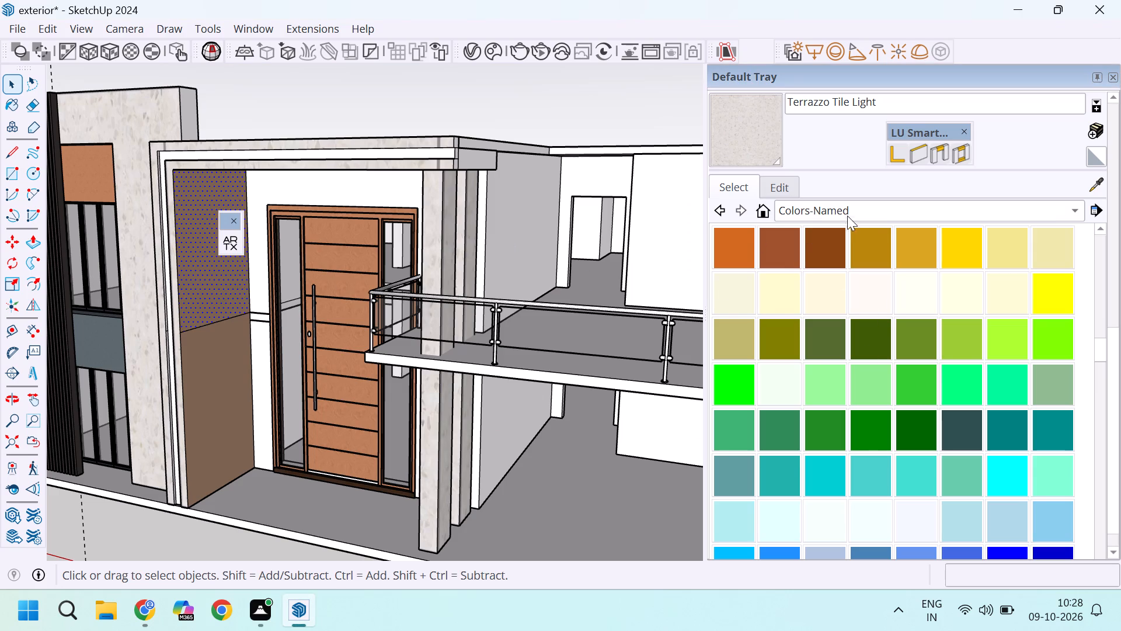
{"action": "left_click", "coordinate": [793, 189]}
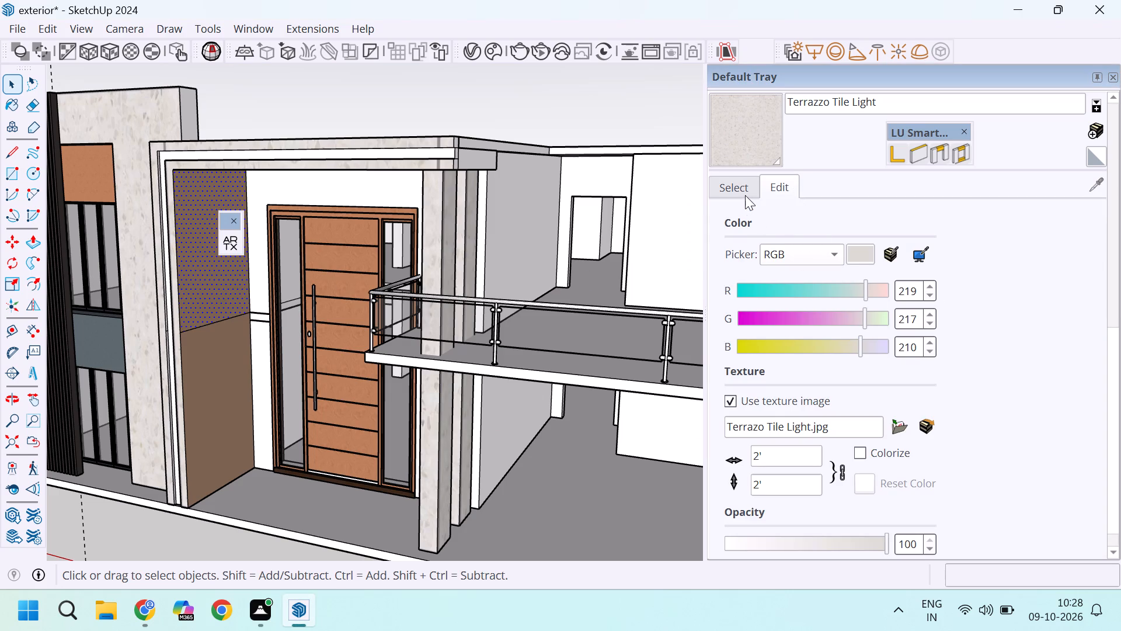
{"action": "left_click", "coordinate": [222, 307]}
{"action": "left_click", "coordinate": [747, 185]}
{"action": "left_click", "coordinate": [1099, 186]}
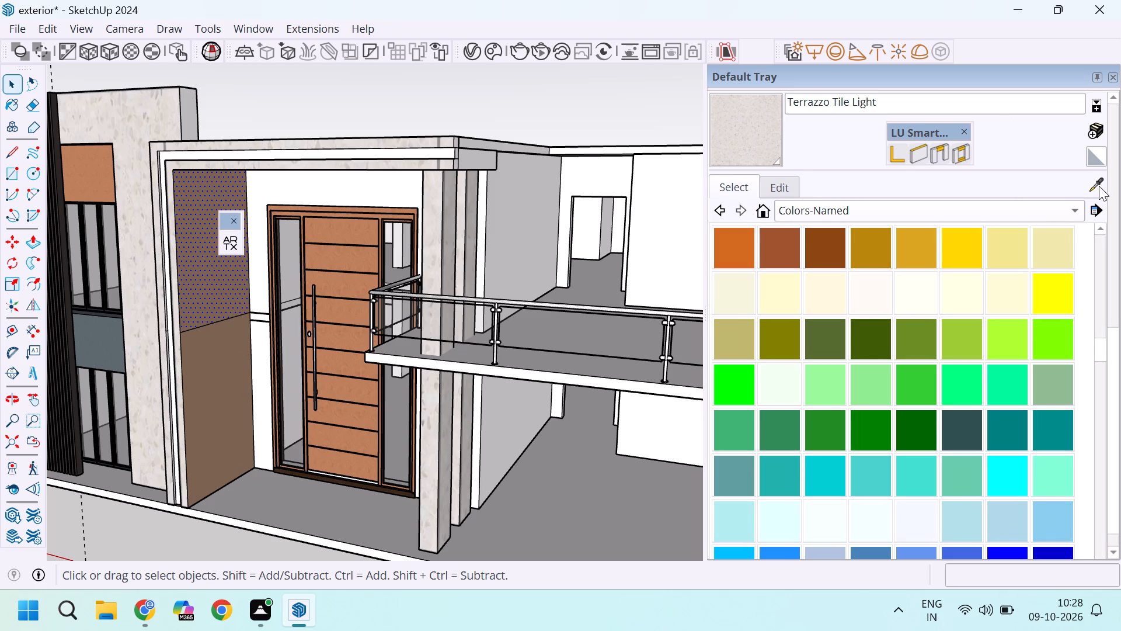
{"action": "left_click", "coordinate": [201, 261]}
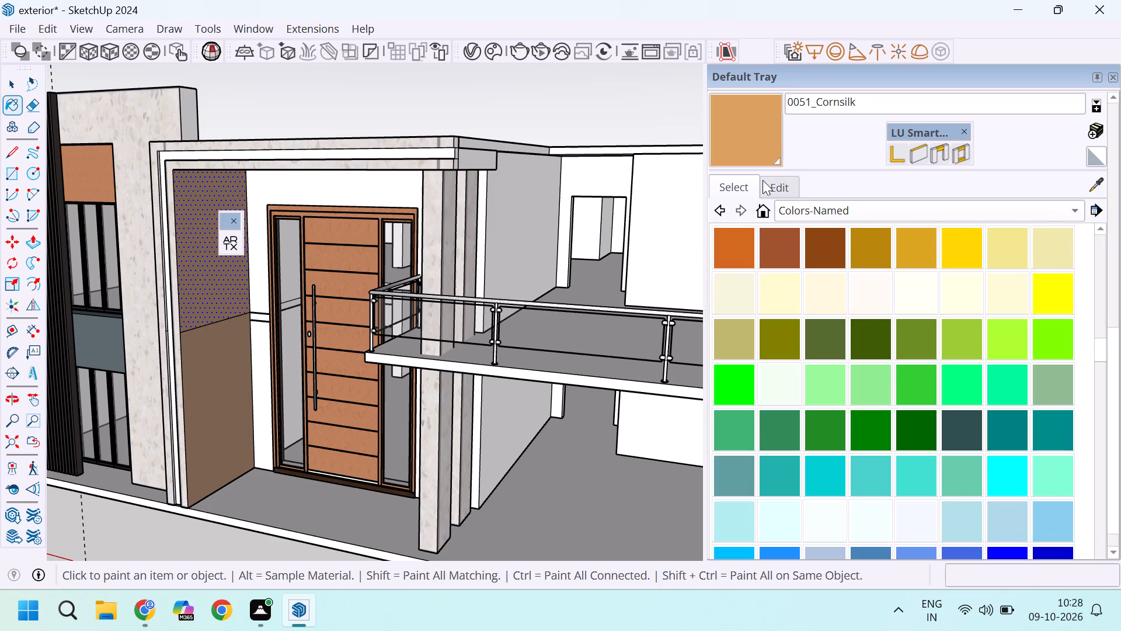
Set the 0051_Cornsilk colour to RGB 191, 137, 77, rechecking the values picked from the reference image.
{"action": "left_click", "coordinate": [787, 185]}
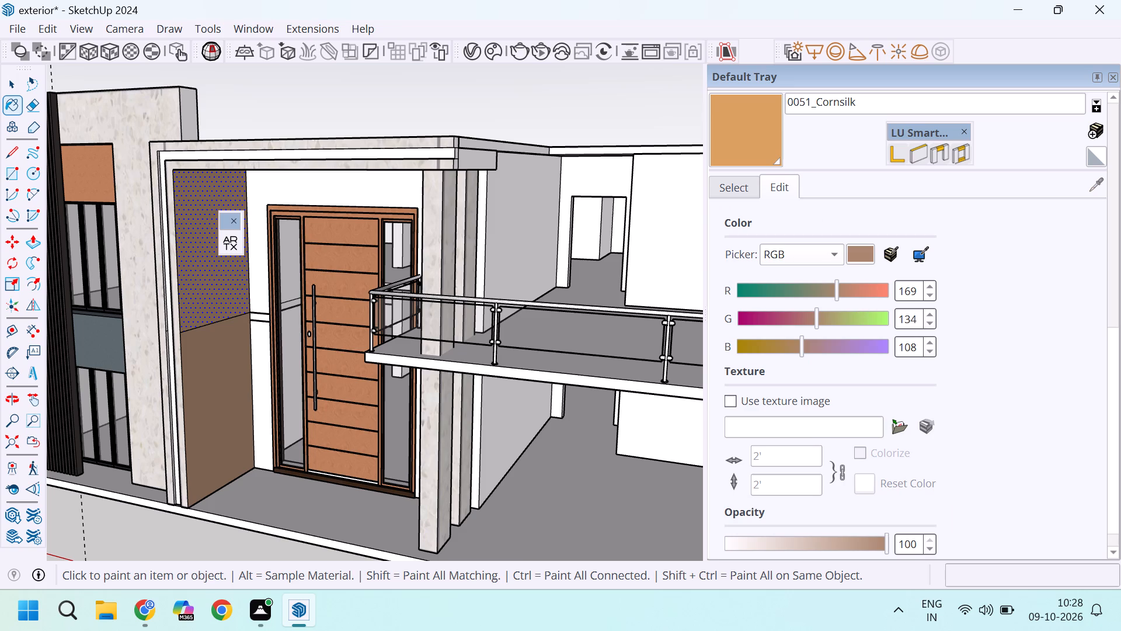
{"action": "left_click", "coordinate": [918, 288]}
{"action": "key", "text": "BackSpace"}
{"action": "key", "text": "BackSpace"}
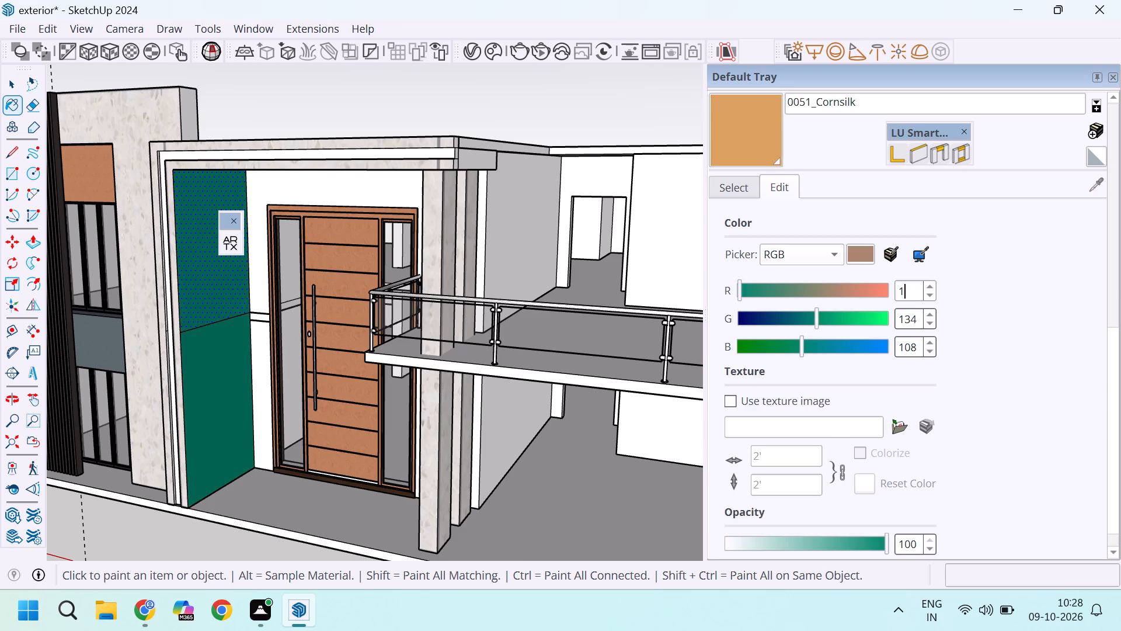
{"action": "type", "text": "91"}
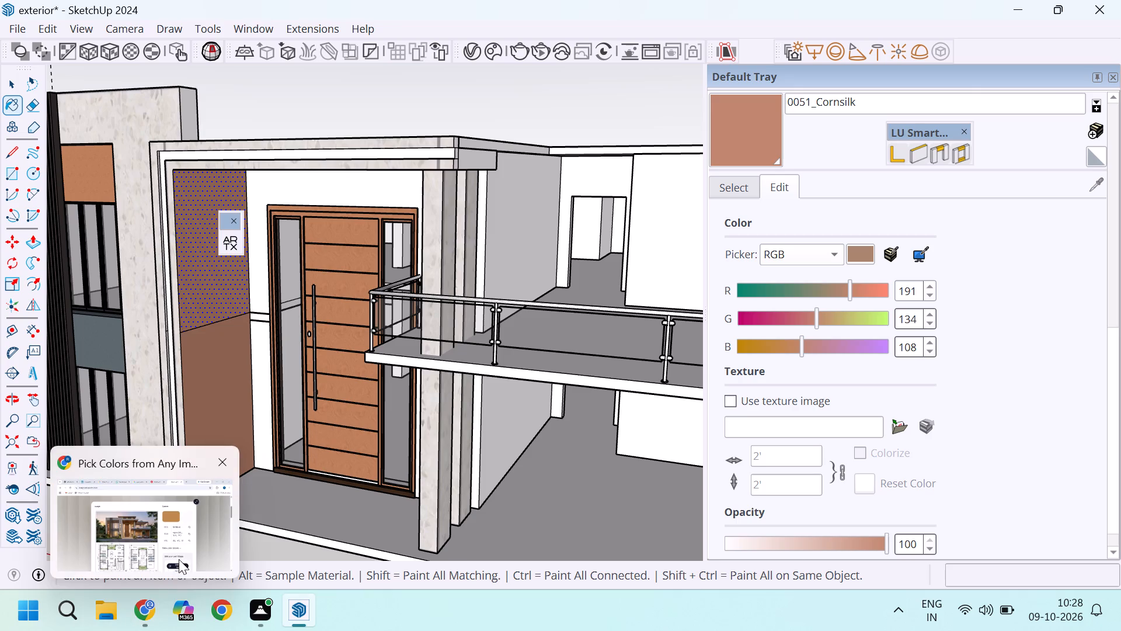
{"action": "left_click", "coordinate": [183, 556]}
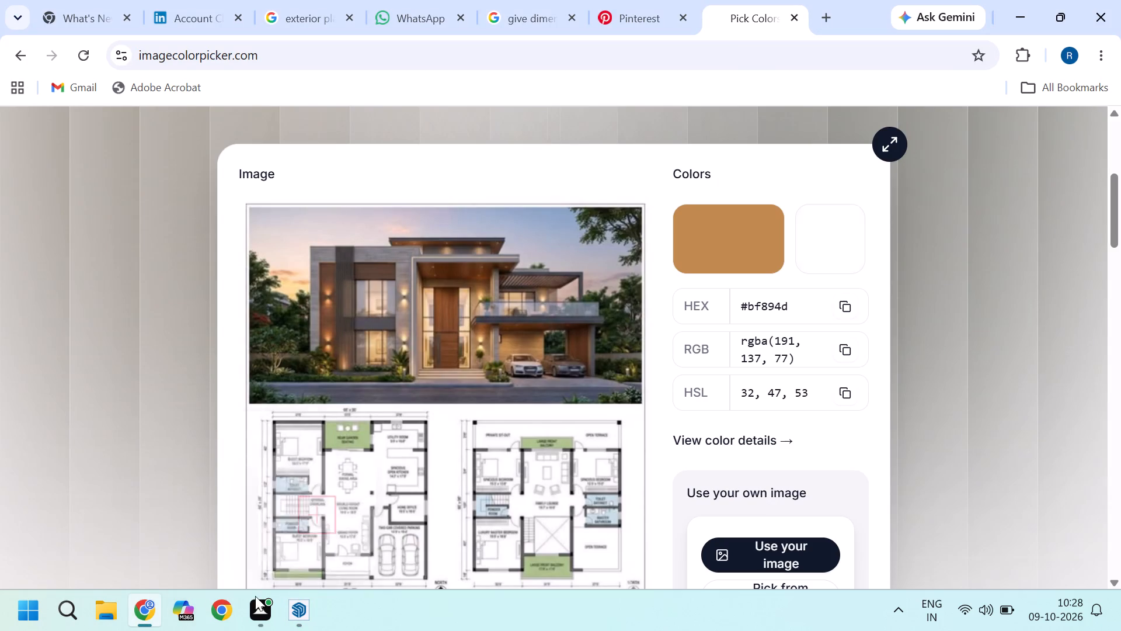
{"action": "left_click", "coordinate": [312, 554]}
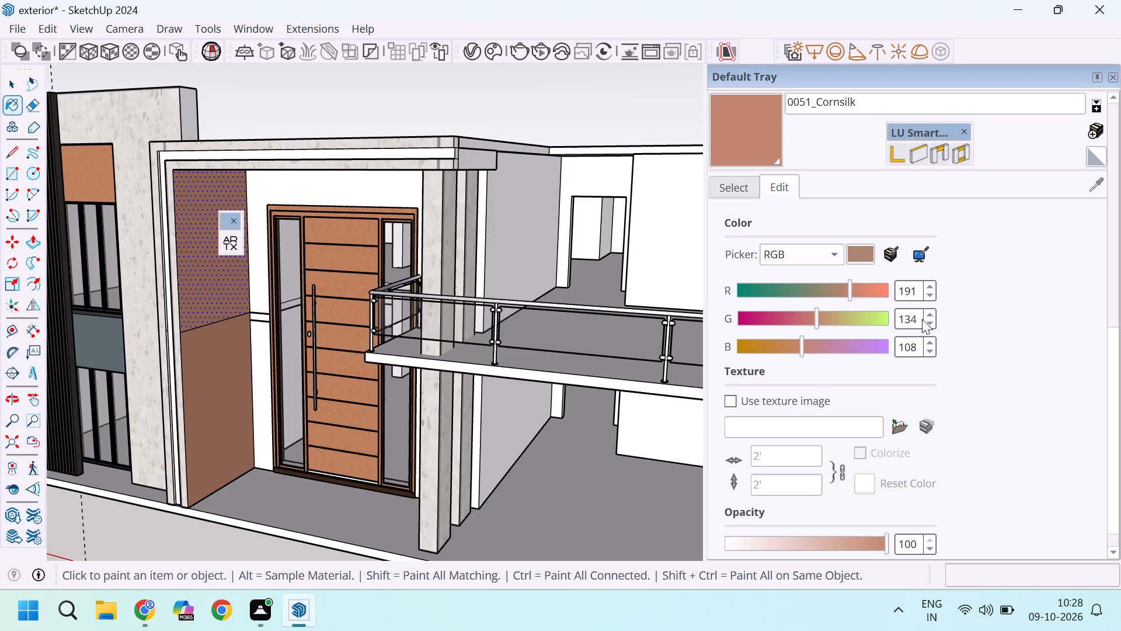
{"action": "left_click", "coordinate": [918, 318]}
{"action": "key", "text": "BackSpace"}
{"action": "key", "text": "7"}
{"action": "left_click", "coordinate": [919, 344]}
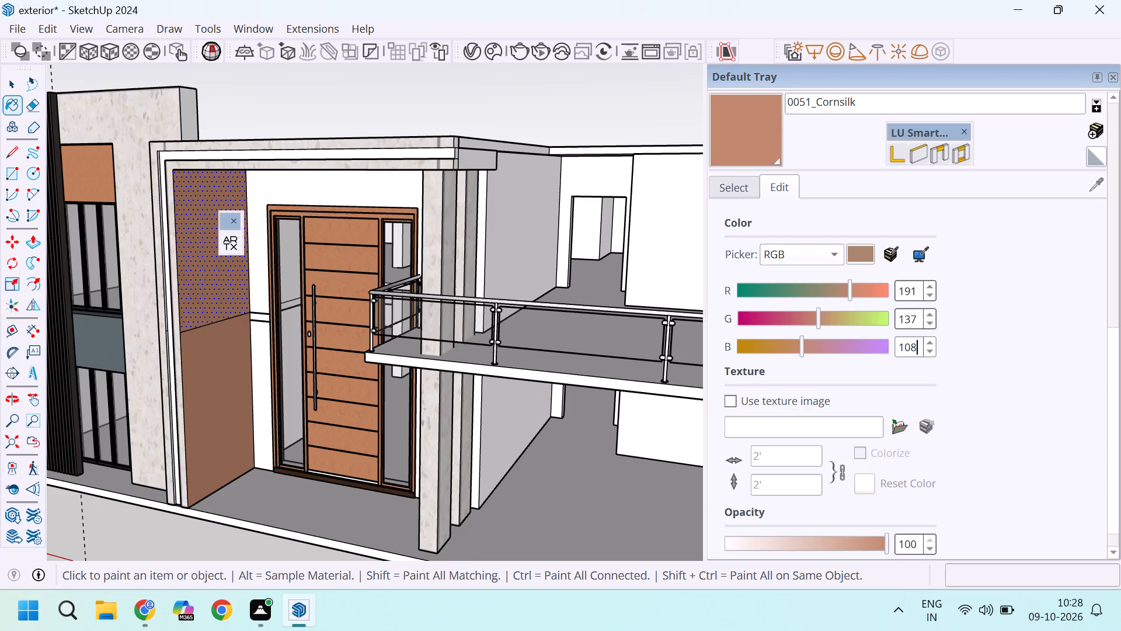
{"action": "key", "text": "BackSpace"}
{"action": "key", "text": "BackSpace"}
{"action": "key", "text": "BackSpace"}
{"action": "type", "text": "77"}
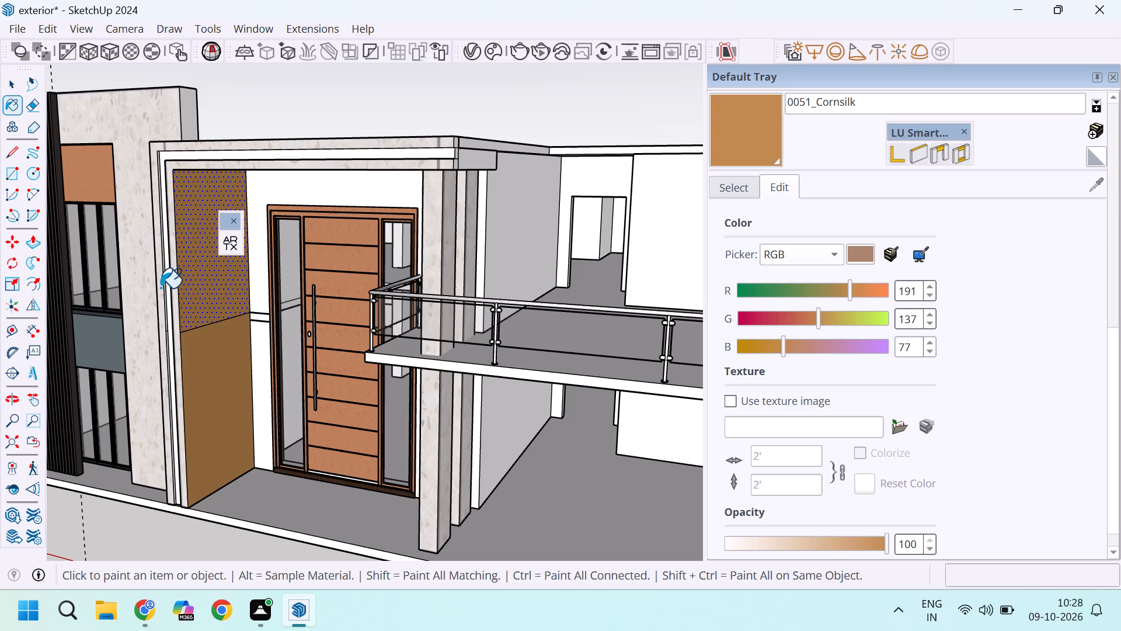
Paint the upper and lower wall faces around the entrance door with 0051_Cornsilk.
{"action": "scroll", "coordinate": [223, 303], "scroll_direction": "up", "scroll_amount": 6}
{"action": "scroll", "coordinate": [234, 348], "scroll_direction": "down", "scroll_amount": 3}
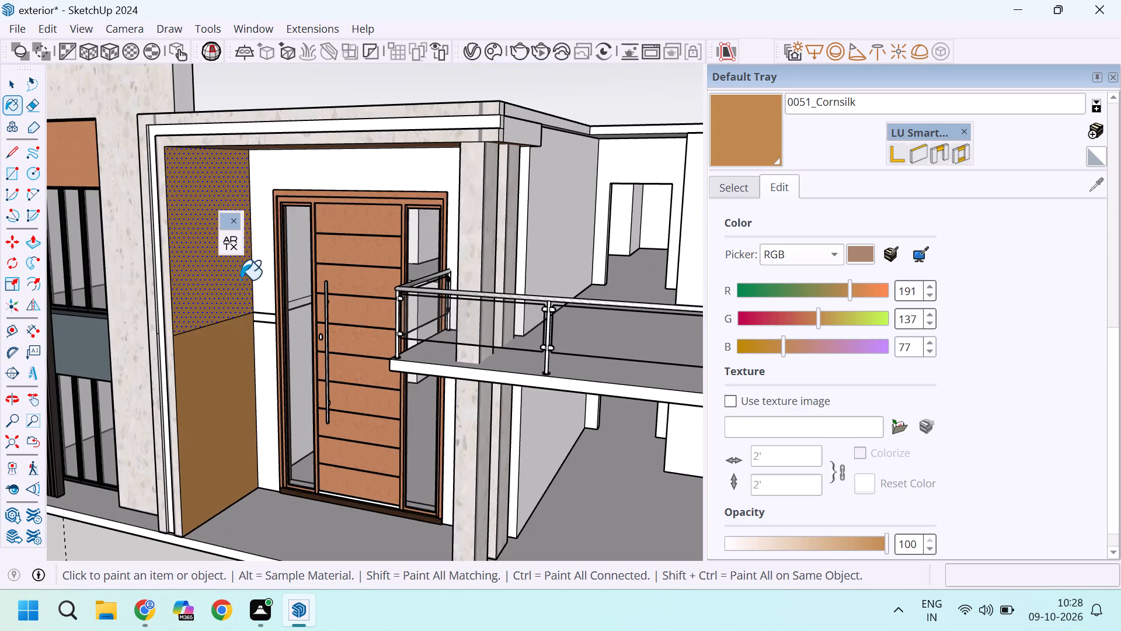
{"action": "left_click", "coordinate": [289, 188]}
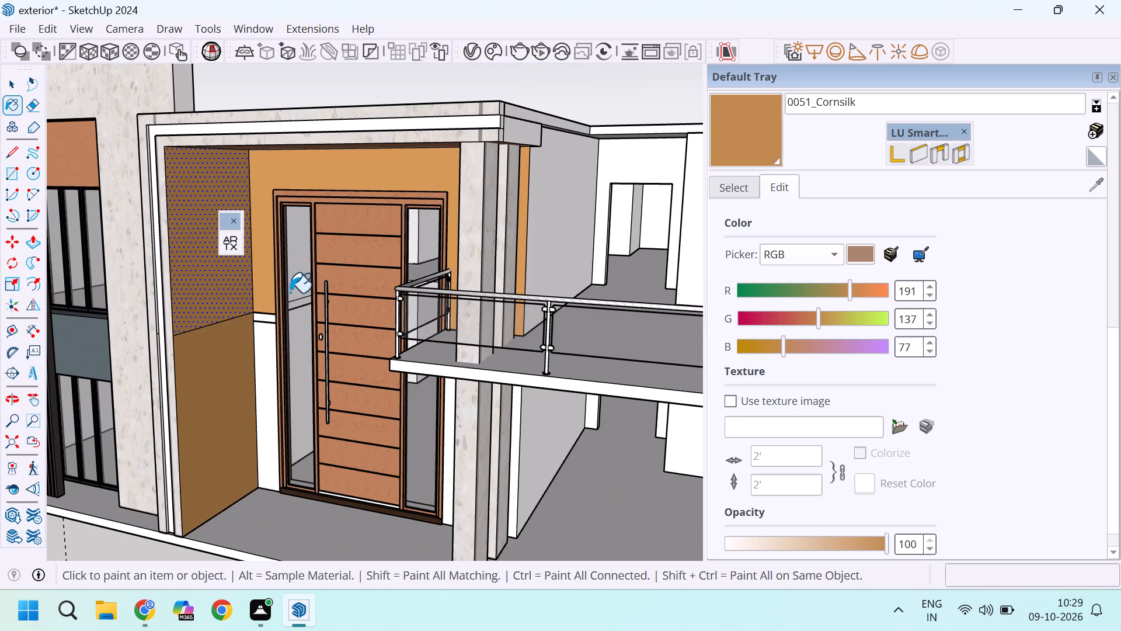
{"action": "left_click", "coordinate": [267, 348]}
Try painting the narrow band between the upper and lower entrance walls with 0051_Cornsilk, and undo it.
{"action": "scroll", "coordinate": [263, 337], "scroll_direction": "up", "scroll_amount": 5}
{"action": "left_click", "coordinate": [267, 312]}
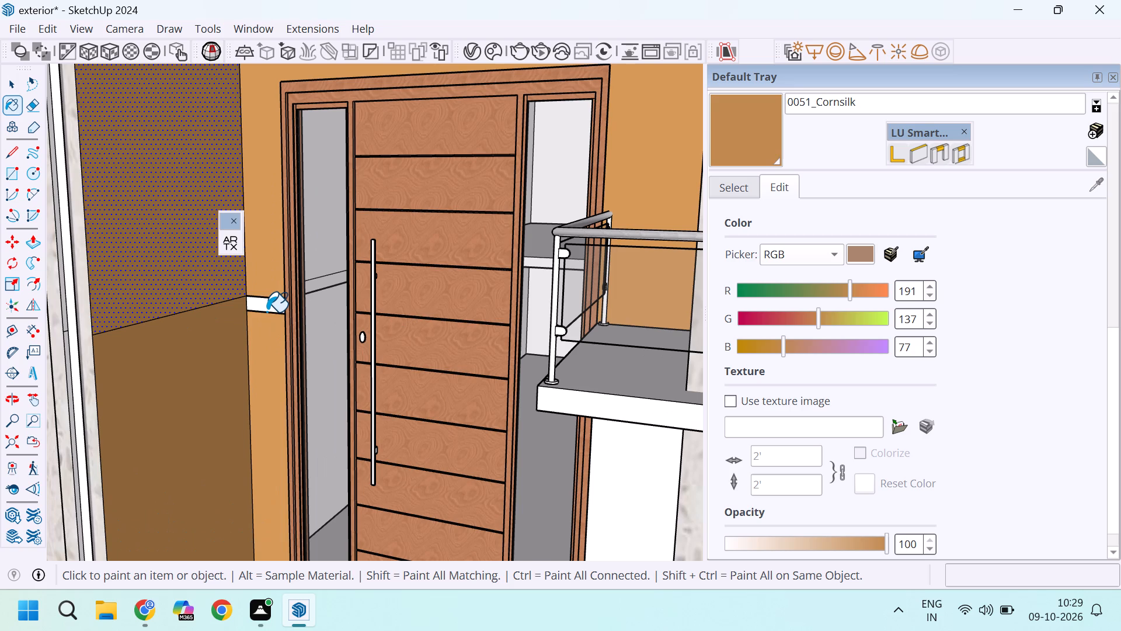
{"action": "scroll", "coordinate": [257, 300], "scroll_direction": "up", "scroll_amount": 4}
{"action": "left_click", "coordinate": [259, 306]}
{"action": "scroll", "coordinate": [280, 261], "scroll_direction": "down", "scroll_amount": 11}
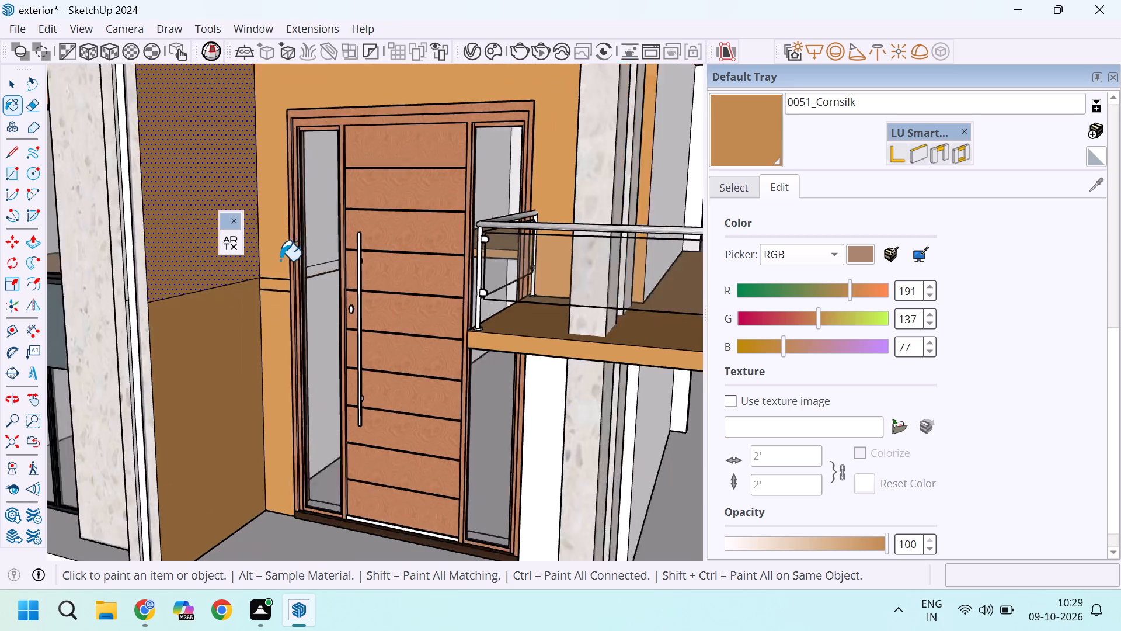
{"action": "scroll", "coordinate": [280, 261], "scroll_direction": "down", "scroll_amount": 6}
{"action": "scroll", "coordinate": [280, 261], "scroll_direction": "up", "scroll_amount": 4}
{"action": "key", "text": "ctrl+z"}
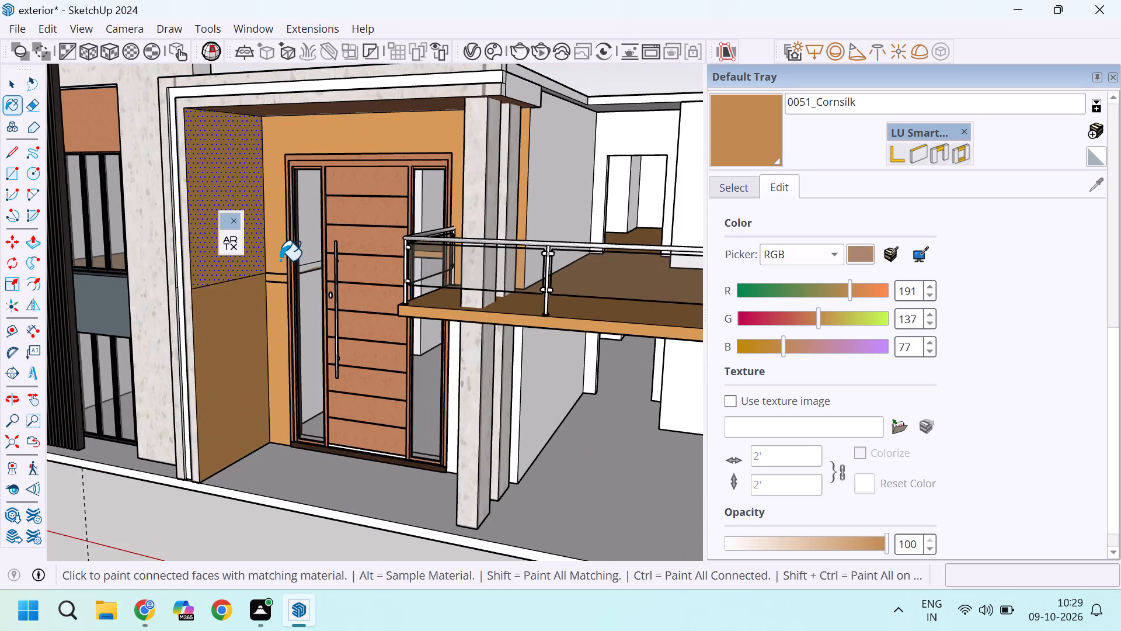
Paint the lower wall face beside the entrance door, beneath the balcony, with 0051_Cornsilk.
{"action": "scroll", "coordinate": [281, 264], "scroll_direction": "up", "scroll_amount": 4}
{"action": "scroll", "coordinate": [273, 253], "scroll_direction": "down", "scroll_amount": 3}
{"action": "scroll", "coordinate": [271, 279], "scroll_direction": "up", "scroll_amount": 8}
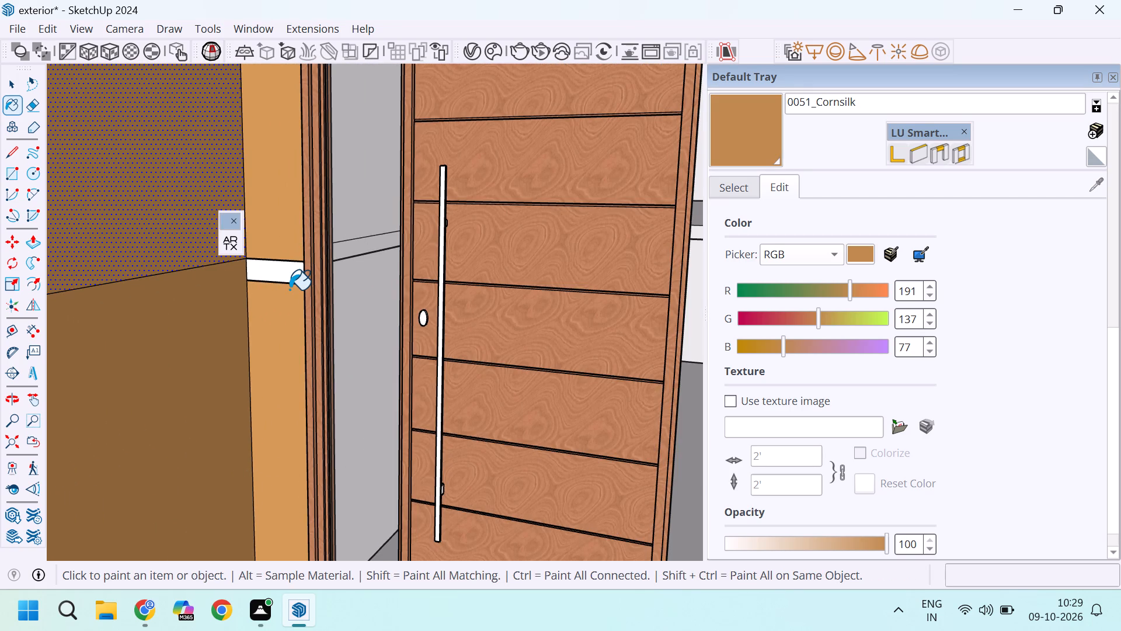
{"action": "scroll", "coordinate": [290, 290], "scroll_direction": "down", "scroll_amount": 8}
{"action": "middle_click_drag", "start_coordinate": [389, 356], "coordinate": [490, 324]}
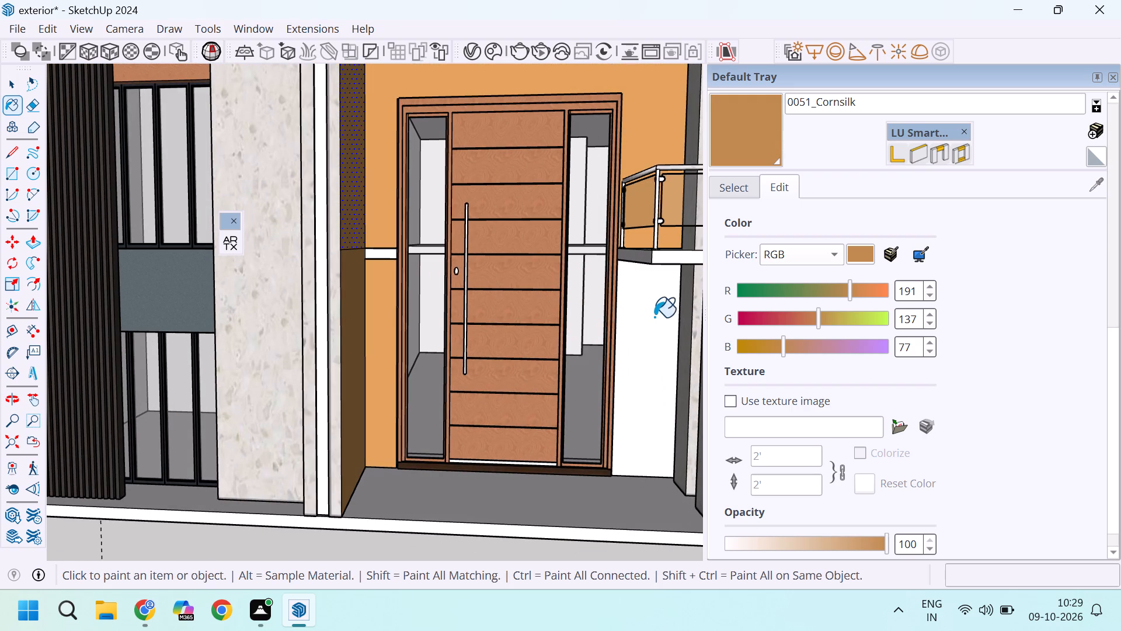
{"action": "left_click", "coordinate": [656, 316]}
Paint the large ground-floor back wall beneath the balcony with 0051_Cornsilk.
{"action": "scroll", "coordinate": [199, 271], "scroll_direction": "down", "scroll_amount": 10}
{"action": "middle_click_drag", "start_coordinate": [462, 333], "coordinate": [392, 364]}
{"action": "scroll", "coordinate": [424, 264], "scroll_direction": "up", "scroll_amount": 4}
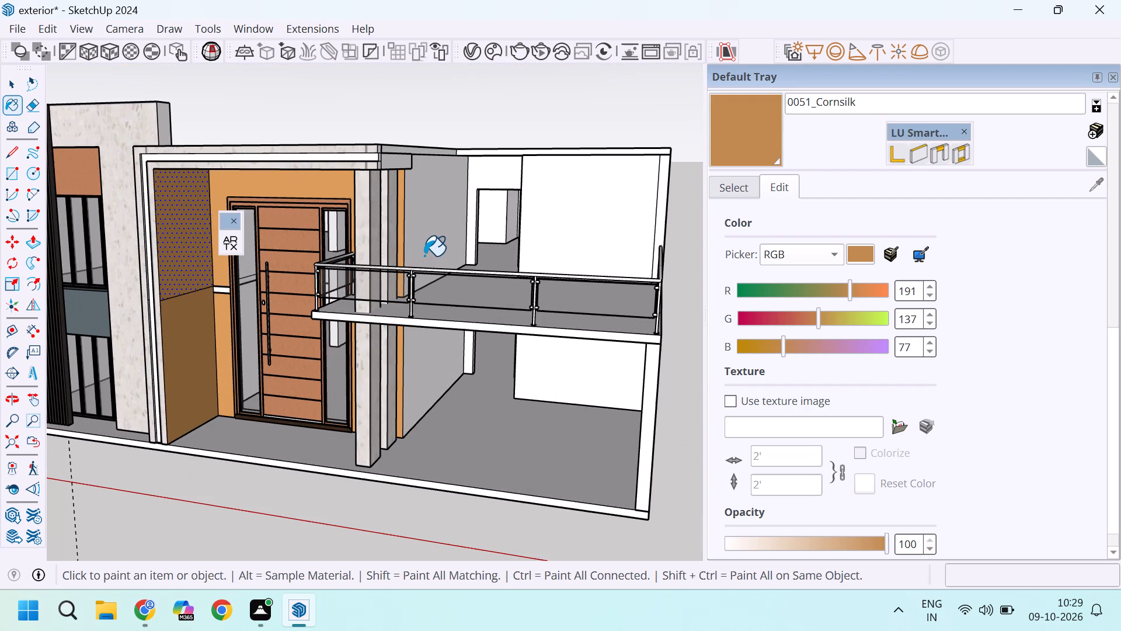
{"action": "scroll", "coordinate": [415, 377], "scroll_direction": "up", "scroll_amount": 2}
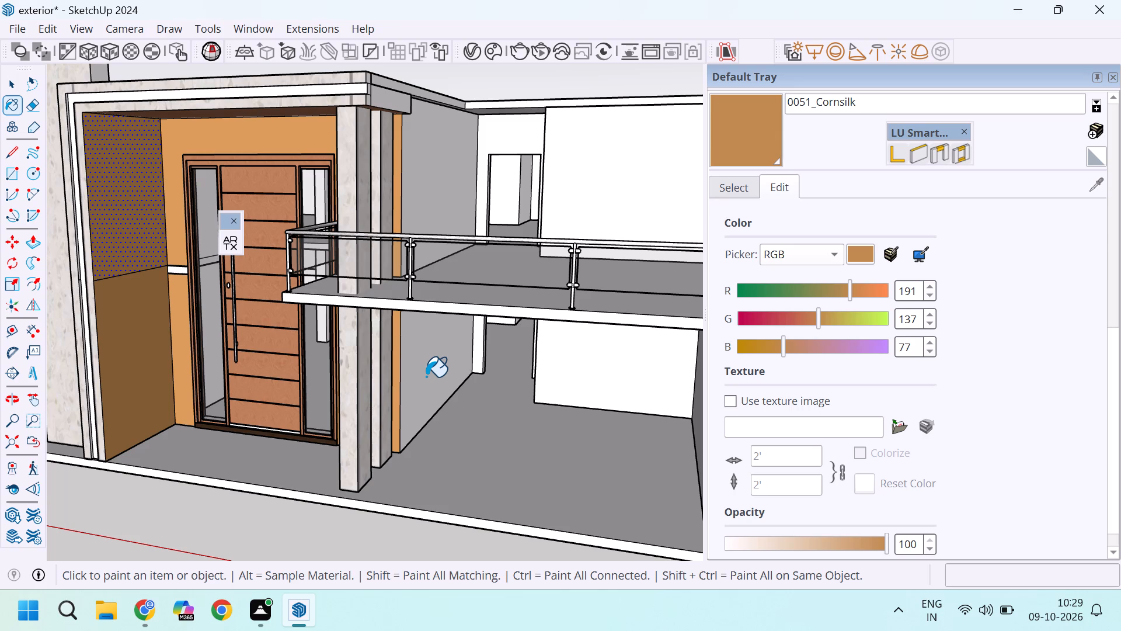
{"action": "scroll", "coordinate": [433, 375], "scroll_direction": "down", "scroll_amount": 1}
{"action": "scroll", "coordinate": [662, 440], "scroll_direction": "up", "scroll_amount": 3}
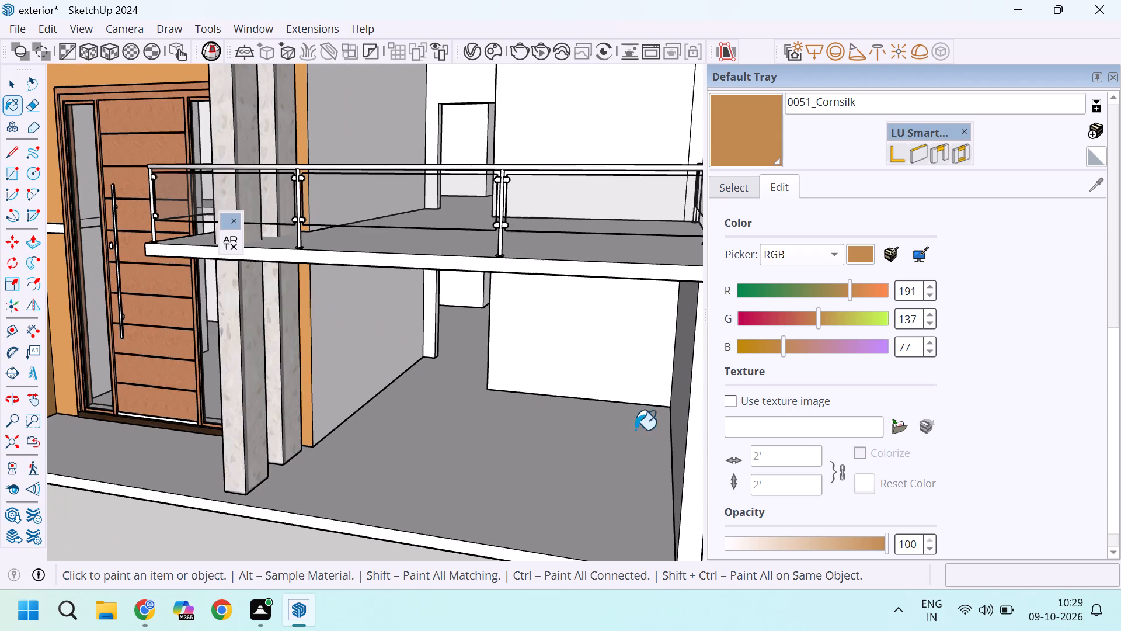
{"action": "middle_click_drag", "start_coordinate": [555, 409], "coordinate": [591, 384]}
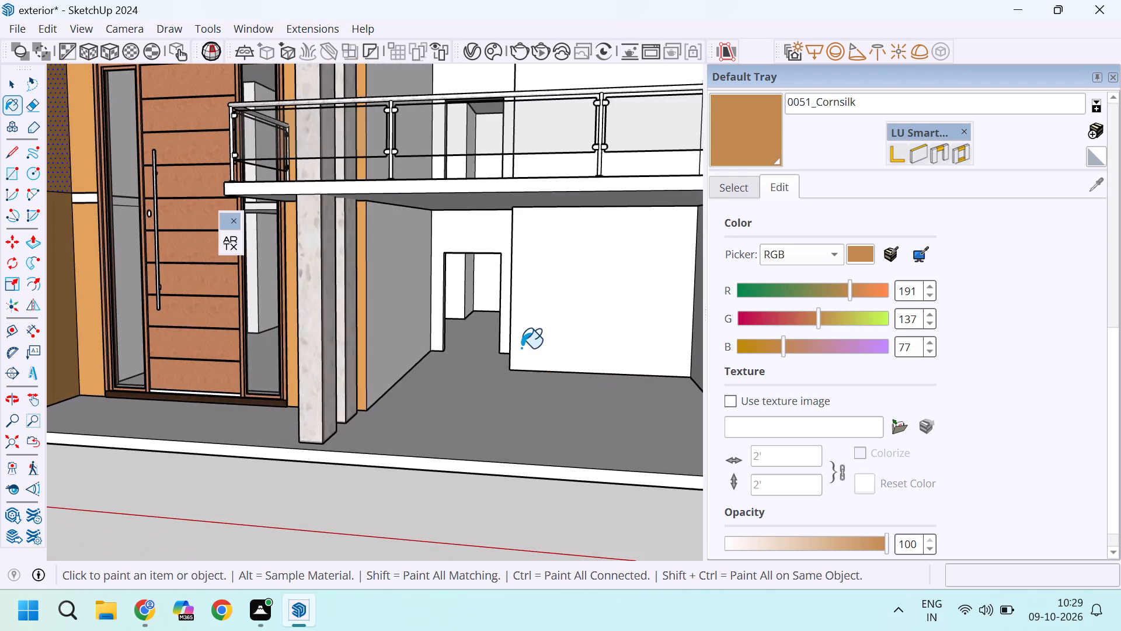
{"action": "scroll", "coordinate": [519, 346], "scroll_direction": "up", "scroll_amount": 3}
{"action": "key", "text": "space"}
{"action": "left_click", "coordinate": [525, 338]}
{"action": "double_click", "coordinate": [525, 338]}
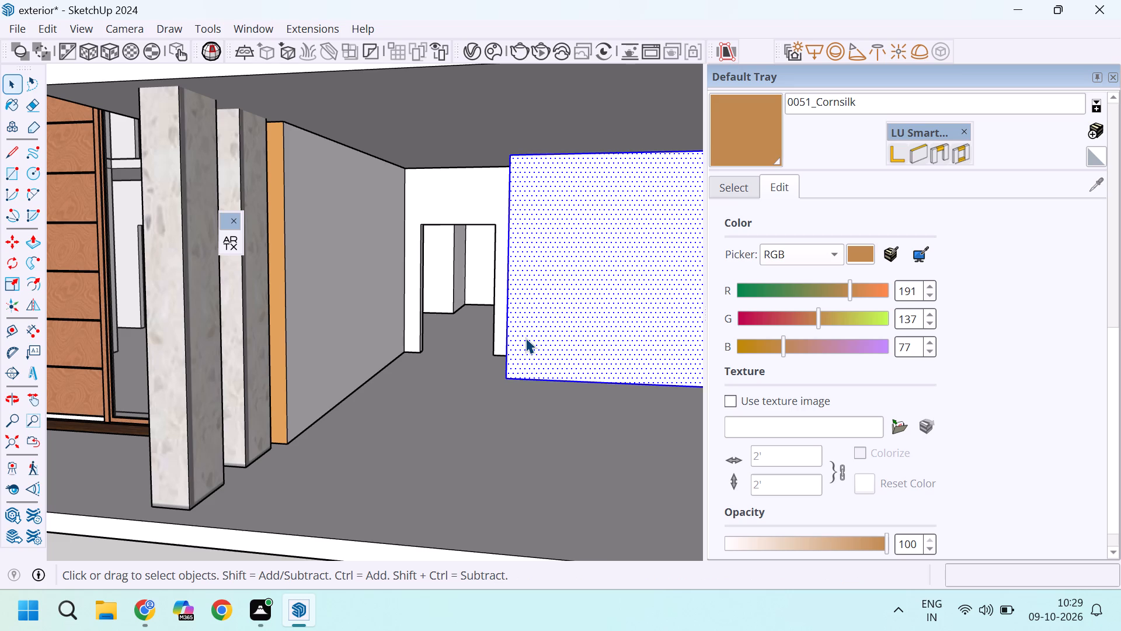
{"action": "middle_click_drag", "start_coordinate": [532, 359], "coordinate": [569, 403]}
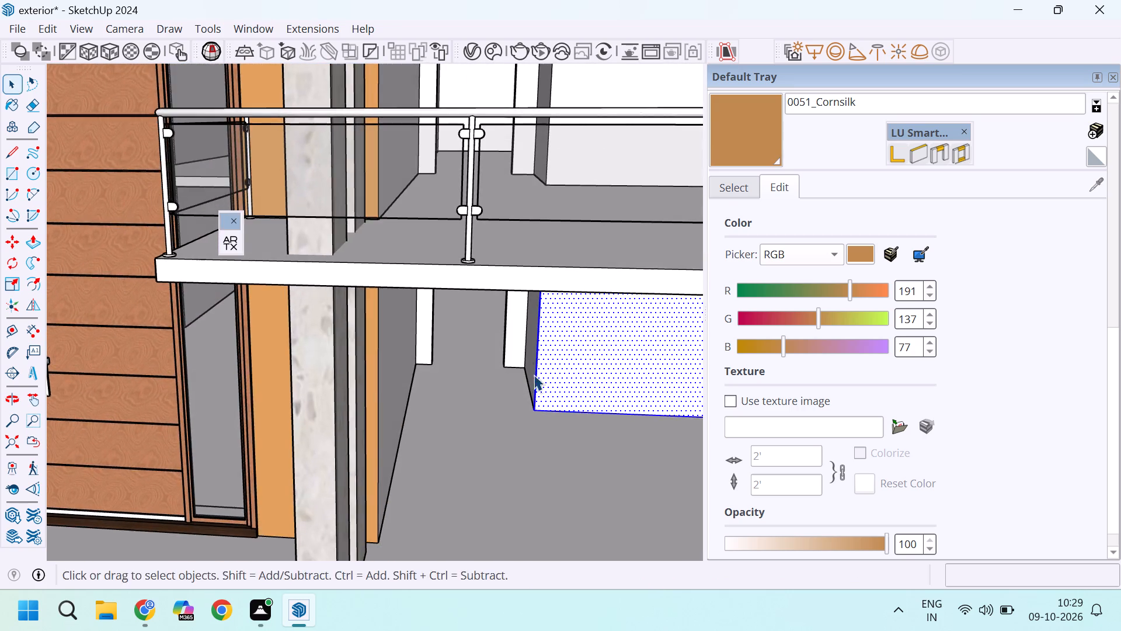
{"action": "middle_click_drag", "start_coordinate": [534, 375], "coordinate": [515, 369]}
{"action": "scroll", "coordinate": [534, 375], "scroll_direction": "up", "scroll_amount": 1}
{"action": "scroll", "coordinate": [483, 360], "scroll_direction": "down", "scroll_amount": 10}
{"action": "middle_click_drag", "start_coordinate": [587, 369], "coordinate": [203, 422]}
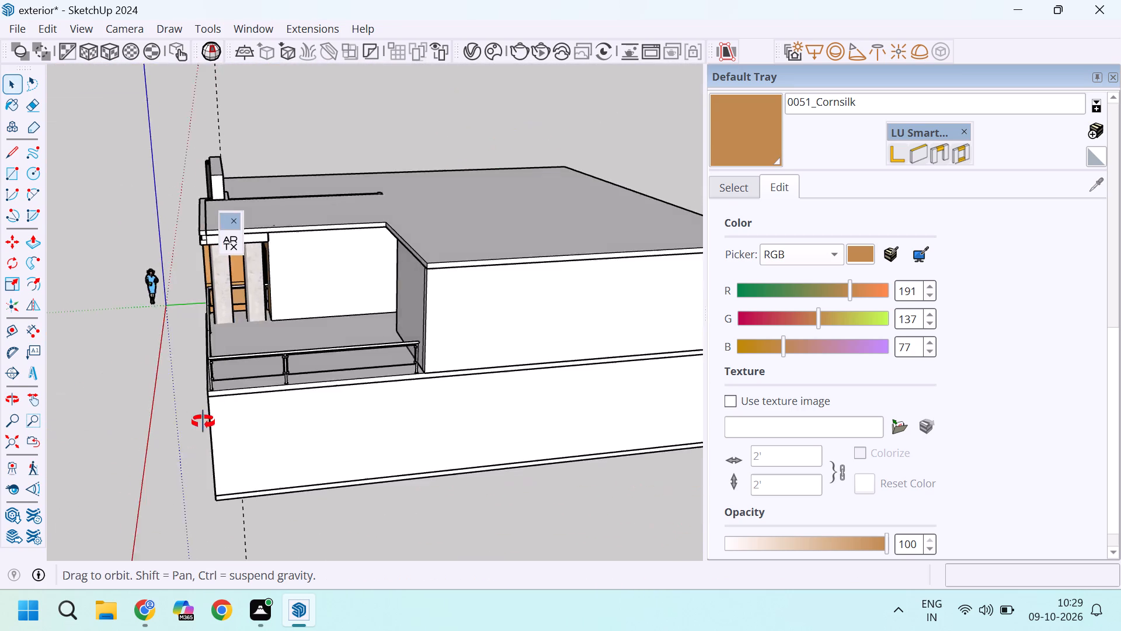
{"action": "middle_click_drag", "start_coordinate": [203, 422], "coordinate": [591, 353]}
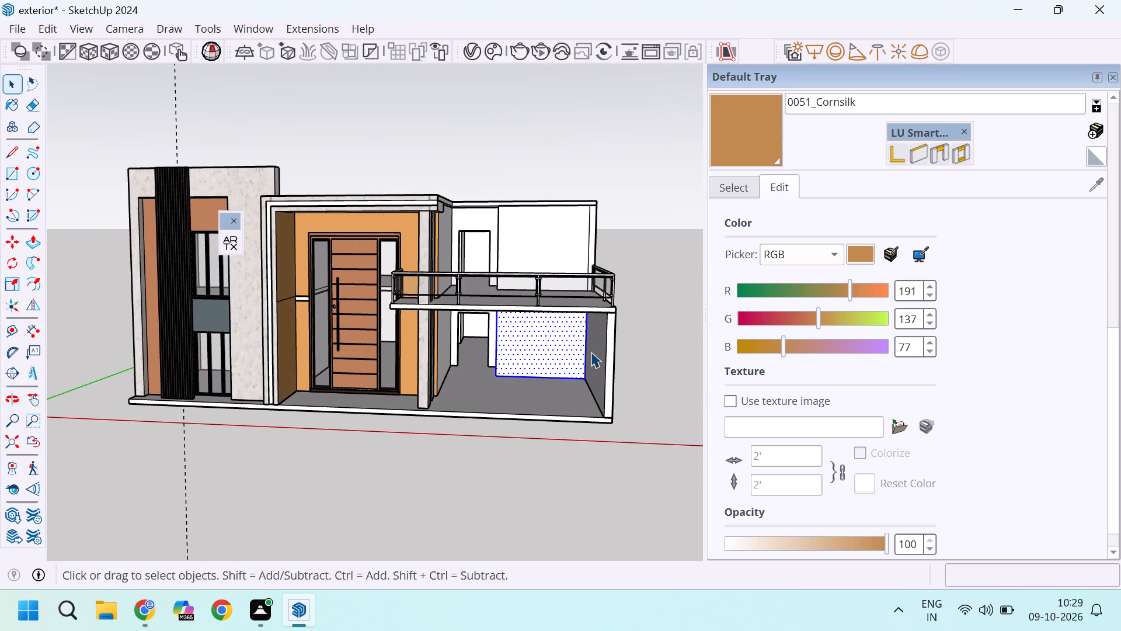
{"action": "scroll", "coordinate": [575, 339], "scroll_direction": "down", "scroll_amount": 3}
{"action": "scroll", "coordinate": [557, 367], "scroll_direction": "up", "scroll_amount": 4}
{"action": "scroll", "coordinate": [474, 320], "scroll_direction": "up", "scroll_amount": 3}
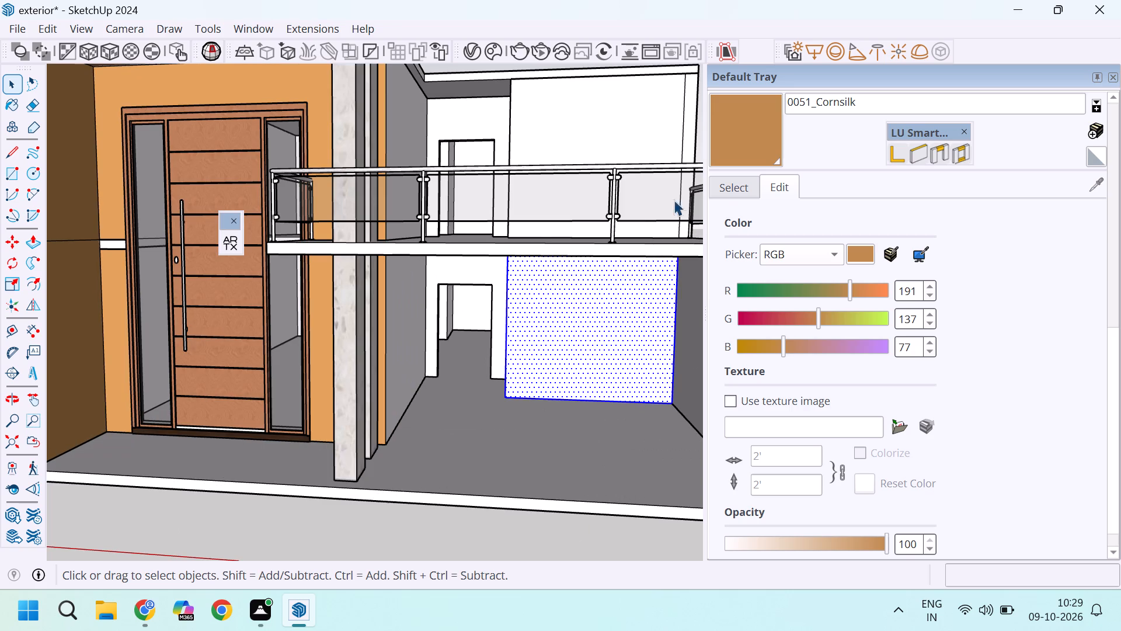
{"action": "left_click", "coordinate": [771, 137]}
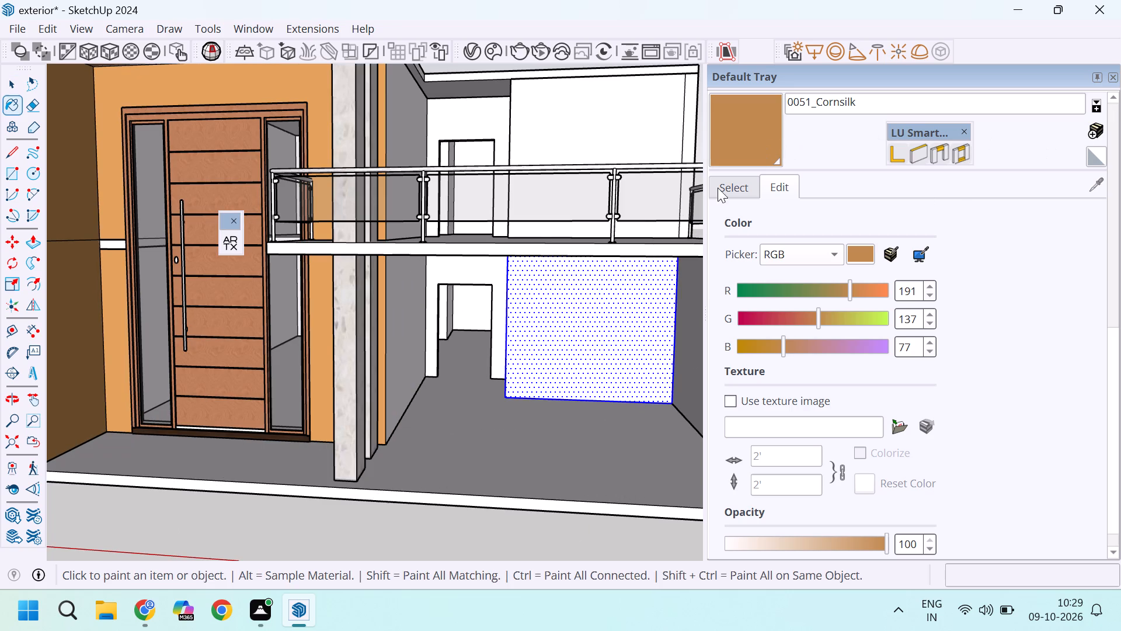
{"action": "left_click", "coordinate": [591, 335]}
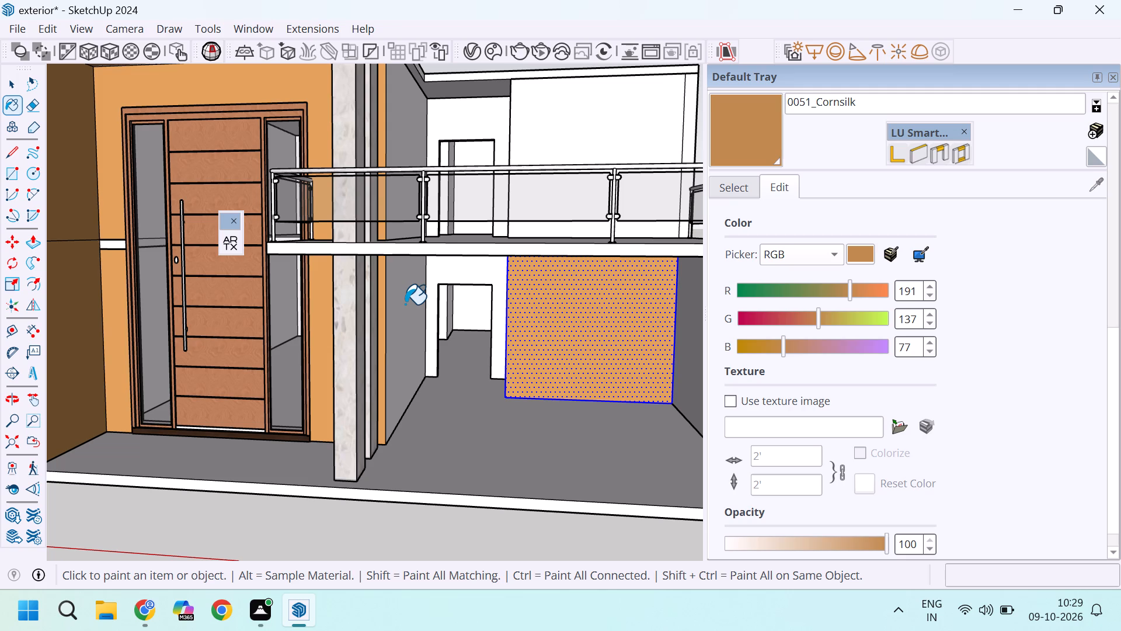
Paint the ground-floor side wall, doorway wall and narrow return wall beneath the balcony with 0051_Cornsilk.
{"action": "left_click", "coordinate": [405, 304]}
{"action": "scroll", "coordinate": [432, 302], "scroll_direction": "down", "scroll_amount": 4}
{"action": "middle_click_drag", "start_coordinate": [432, 302], "coordinate": [465, 317]}
{"action": "scroll", "coordinate": [460, 317], "scroll_direction": "up", "scroll_amount": 3}
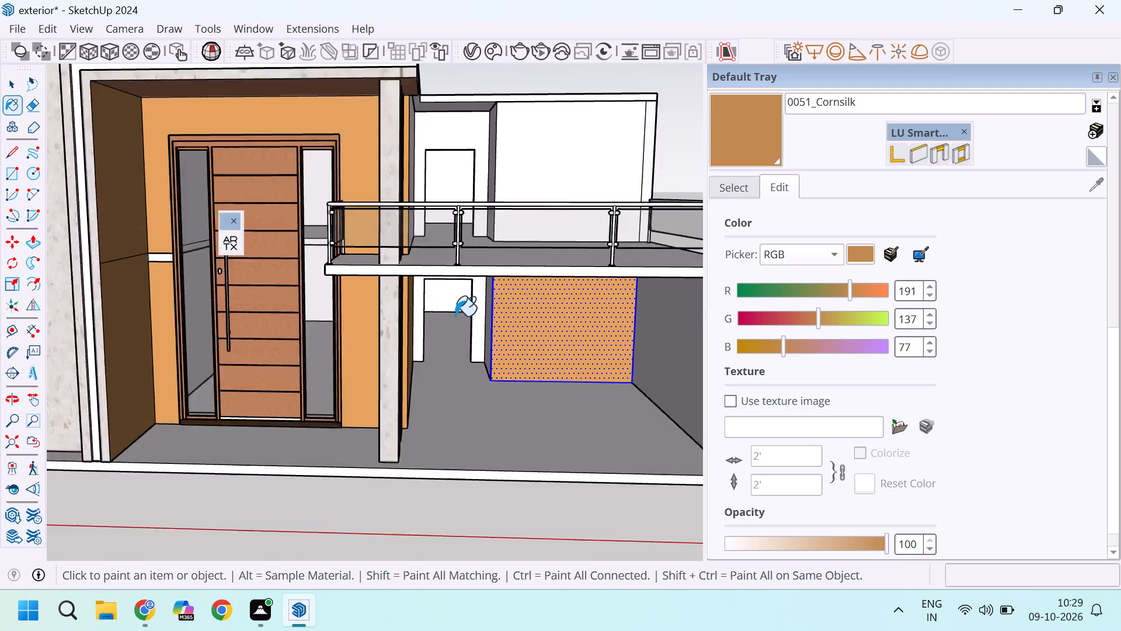
{"action": "scroll", "coordinate": [455, 316], "scroll_direction": "up", "scroll_amount": 5}
{"action": "left_click", "coordinate": [503, 280]}
{"action": "scroll", "coordinate": [512, 334], "scroll_direction": "down", "scroll_amount": 12}
{"action": "scroll", "coordinate": [521, 327], "scroll_direction": "up", "scroll_amount": 2}
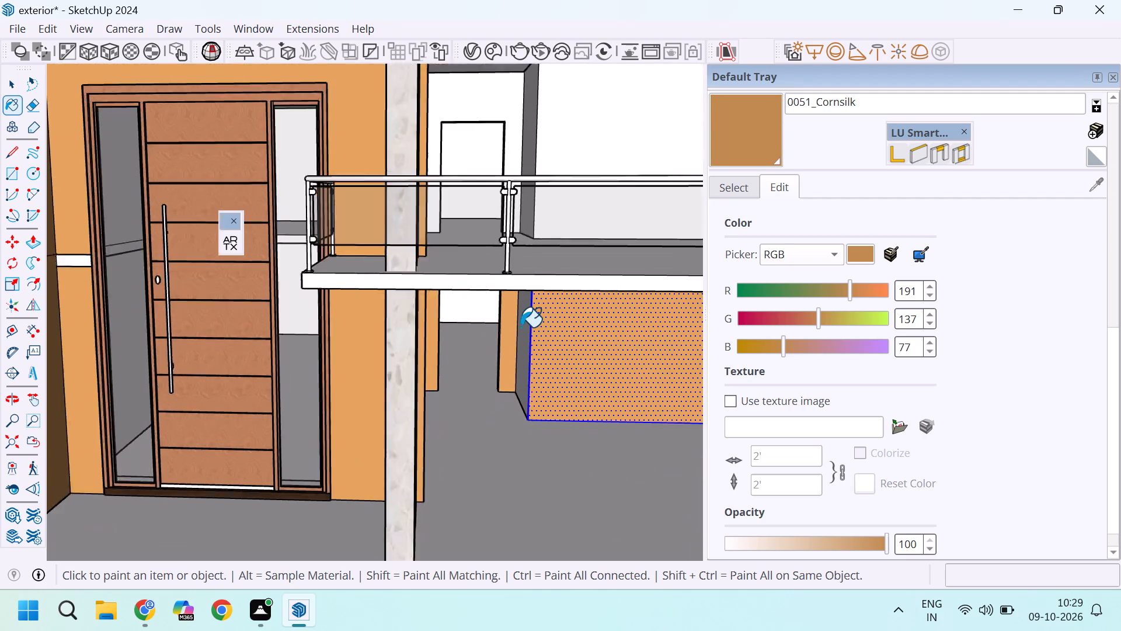
{"action": "scroll", "coordinate": [521, 327], "scroll_direction": "up", "scroll_amount": 2}
{"action": "left_click", "coordinate": [528, 332]}
{"action": "scroll", "coordinate": [525, 358], "scroll_direction": "down", "scroll_amount": 9}
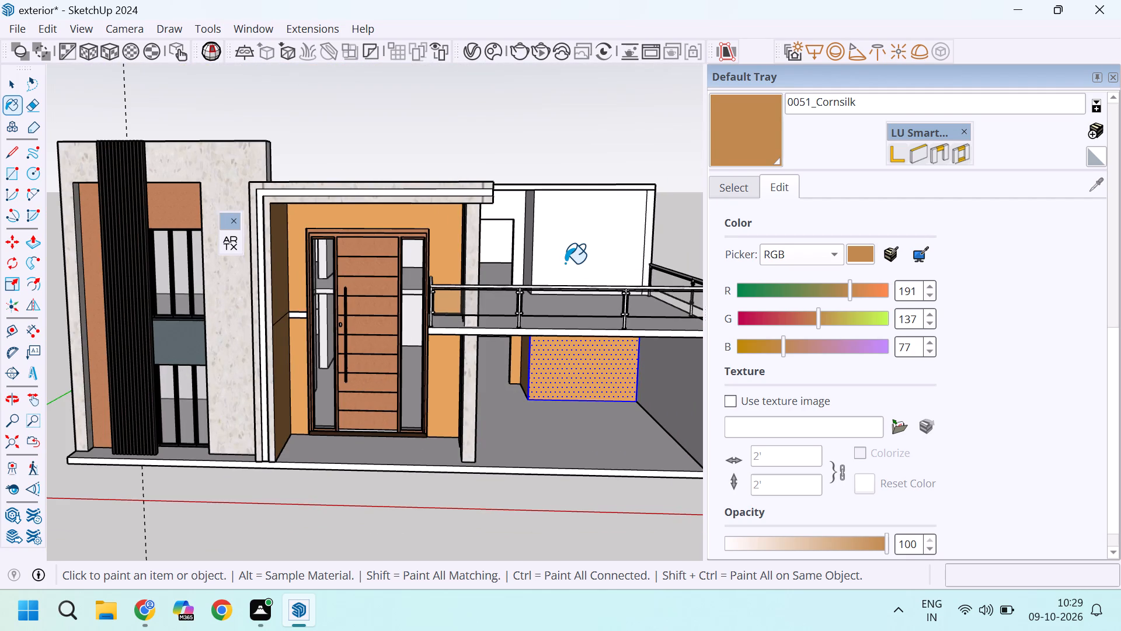
Paint the upper-floor back wall, its narrow return and the doorway wall behind the balcony with 0051_Cornsilk.
{"action": "left_click", "coordinate": [565, 264]}
{"action": "scroll", "coordinate": [499, 233], "scroll_direction": "up", "scroll_amount": 3}
{"action": "left_click", "coordinate": [542, 219]}
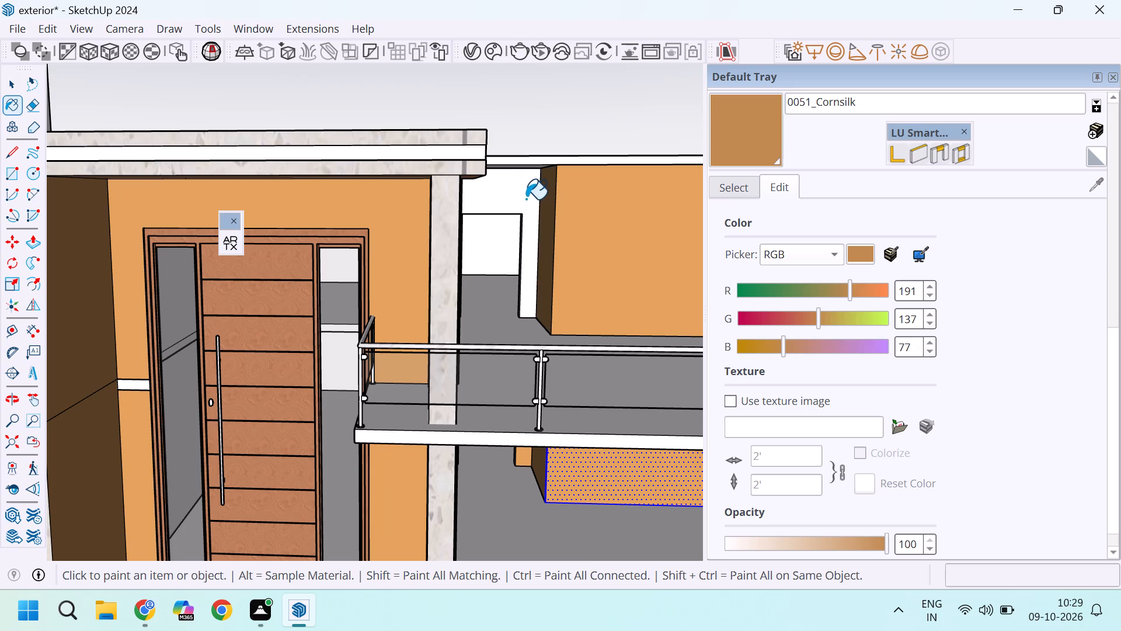
{"action": "left_click", "coordinate": [526, 198]}
{"action": "scroll", "coordinate": [516, 217], "scroll_direction": "down", "scroll_amount": 14}
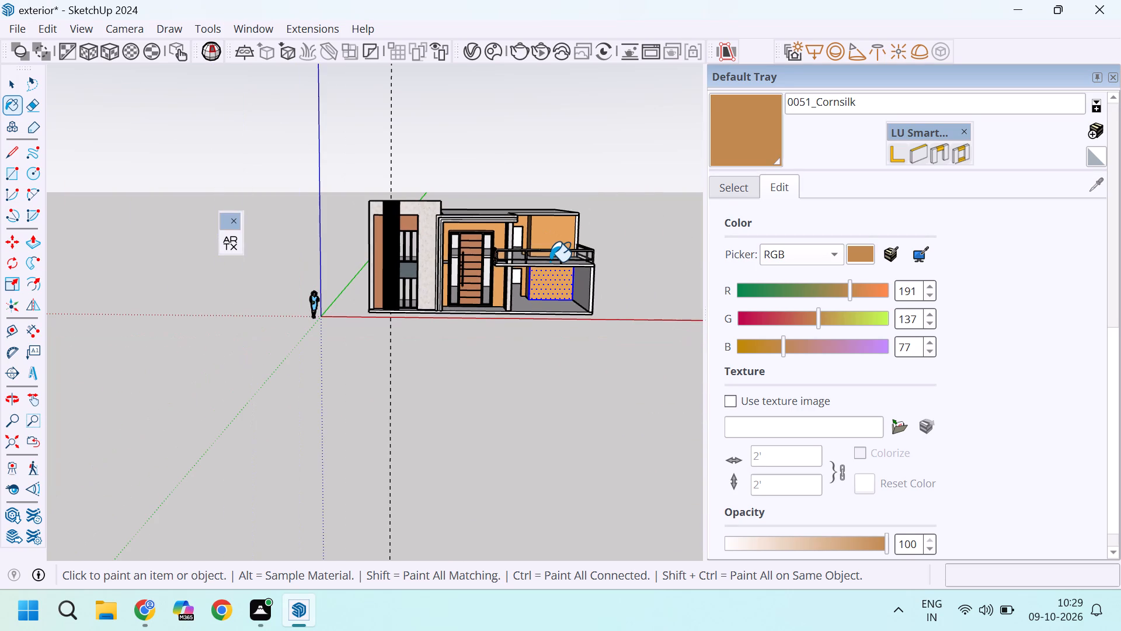
{"action": "scroll", "coordinate": [550, 262], "scroll_direction": "up", "scroll_amount": 11}
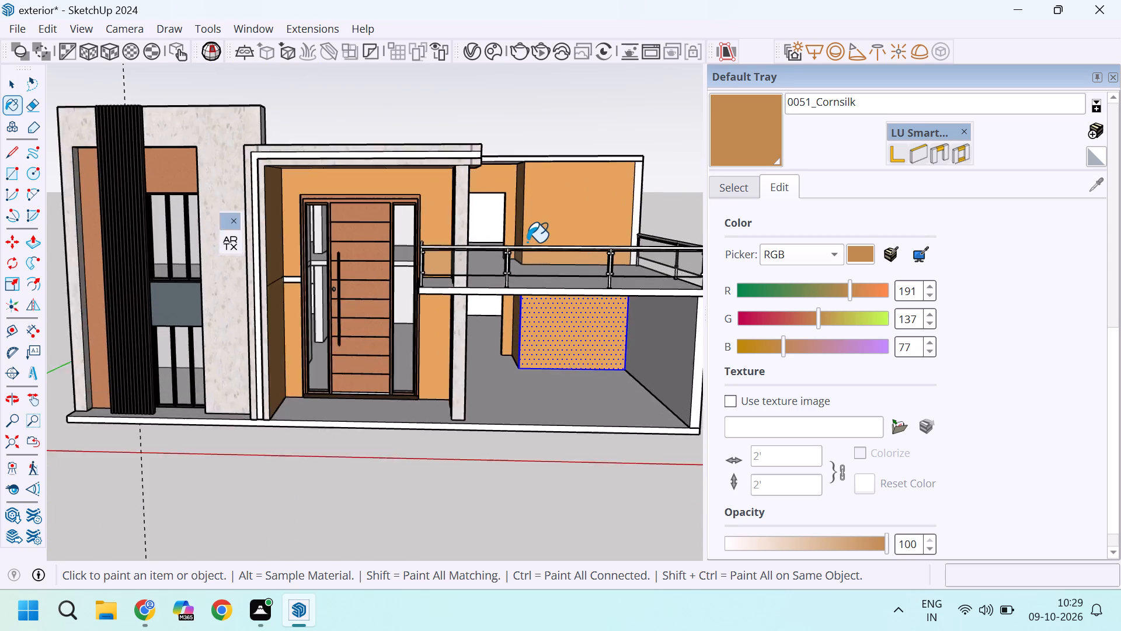
{"action": "key", "text": "space"}
Push/Pull the upper-floor doorway wall forward by 6' 6", flush with the adjoining back wall.
{"action": "scroll", "coordinate": [527, 242], "scroll_direction": "down", "scroll_amount": 3}
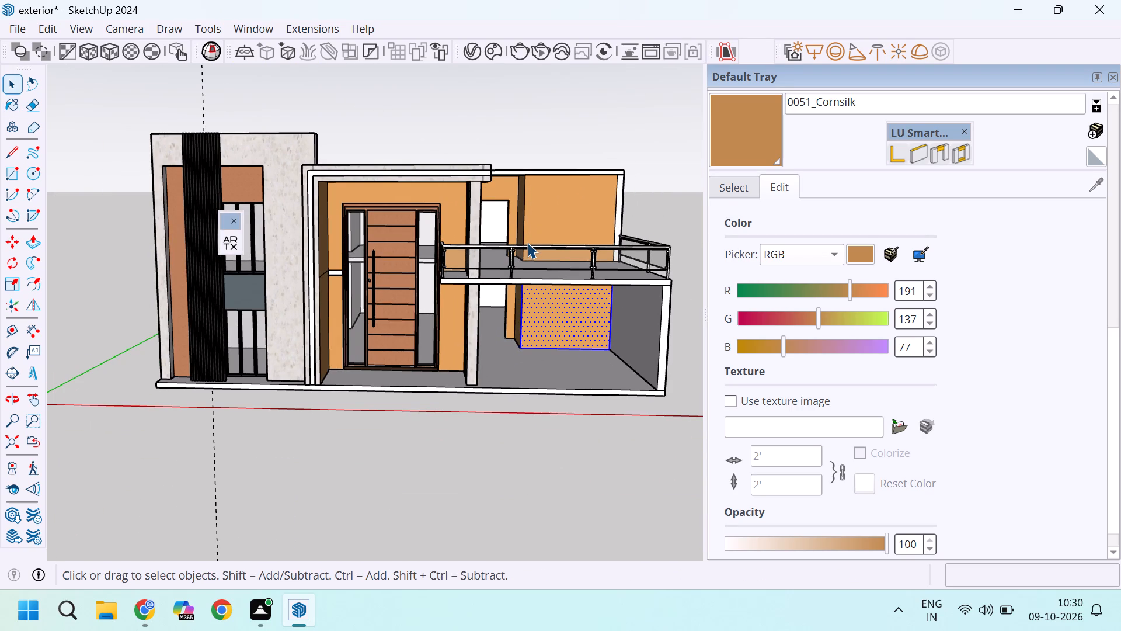
{"action": "scroll", "coordinate": [527, 242], "scroll_direction": "up", "scroll_amount": 4}
{"action": "middle_click_drag", "start_coordinate": [524, 235], "coordinate": [504, 269]}
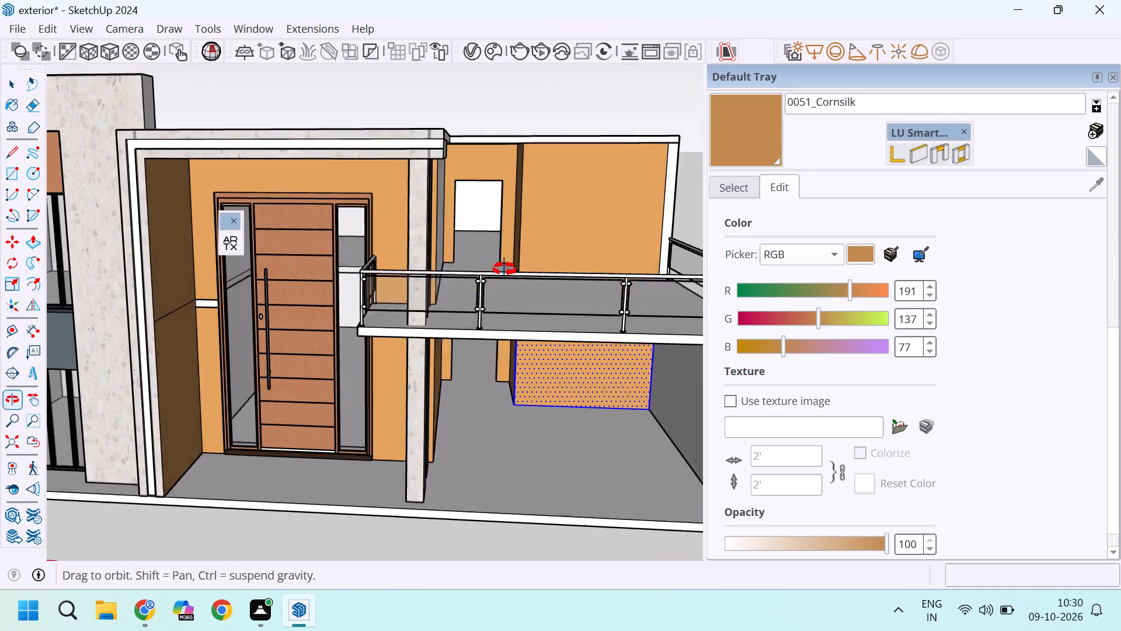
{"action": "middle_click_drag", "start_coordinate": [504, 269], "coordinate": [515, 286]}
{"action": "scroll", "coordinate": [518, 235], "scroll_direction": "up", "scroll_amount": 6}
{"action": "scroll", "coordinate": [513, 241], "scroll_direction": "down", "scroll_amount": 1}
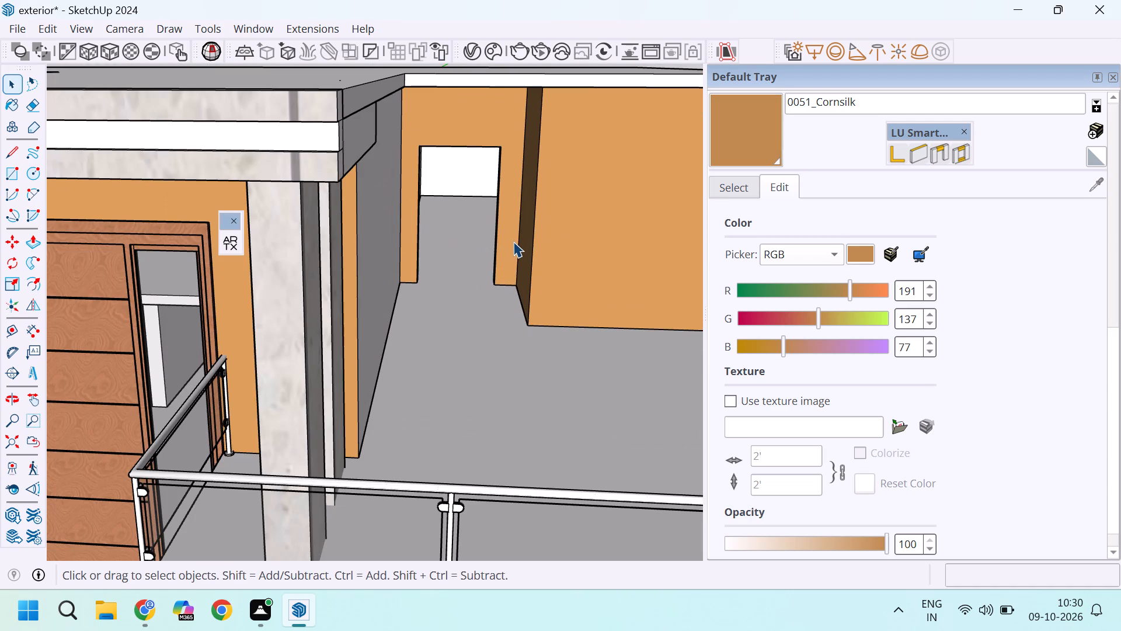
{"action": "key", "text": "space"}
{"action": "double_click", "coordinate": [506, 230]}
{"action": "scroll", "coordinate": [506, 230], "scroll_direction": "up", "scroll_amount": 2}
{"action": "left_click", "coordinate": [472, 272]}
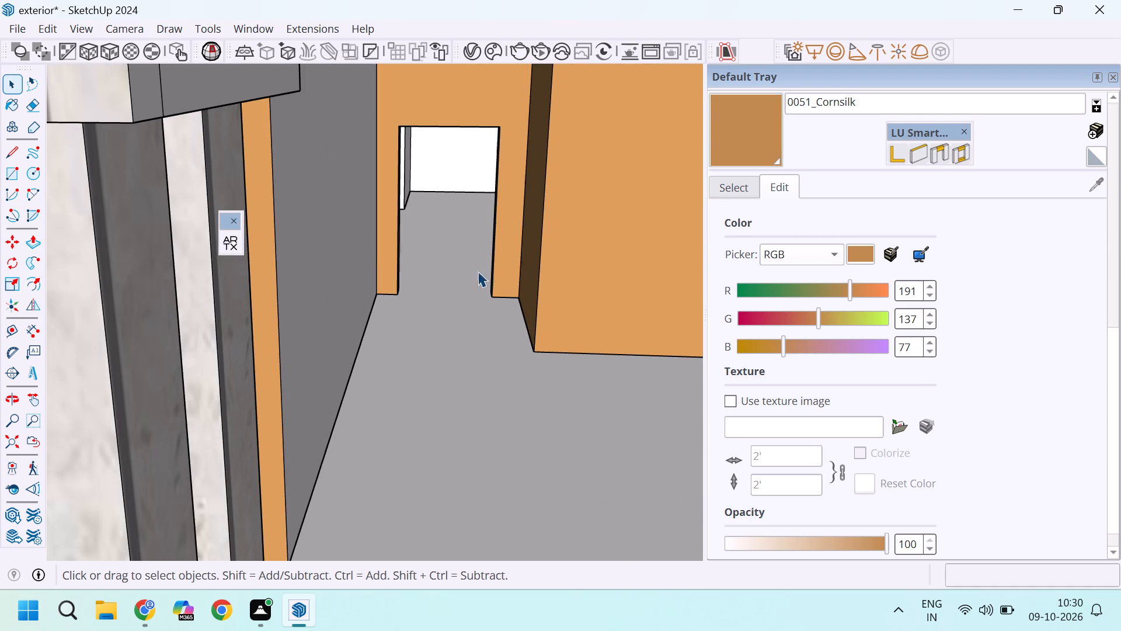
{"action": "key", "text": "p"}
{"action": "left_click", "coordinate": [512, 220]}
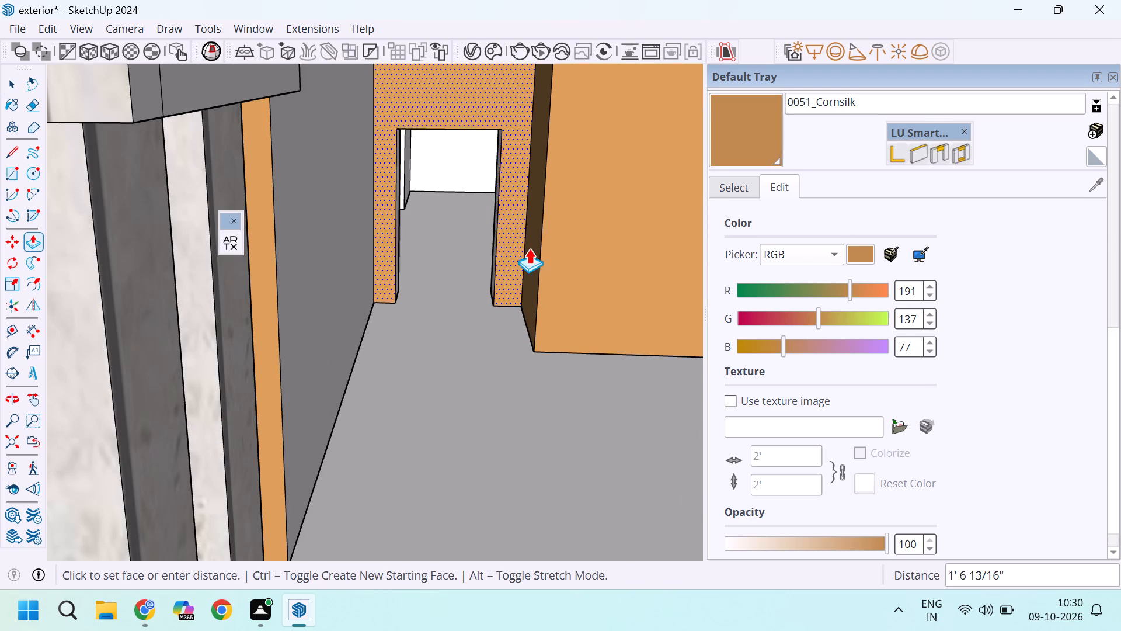
{"action": "scroll", "coordinate": [528, 353], "scroll_direction": "down", "scroll_amount": 7}
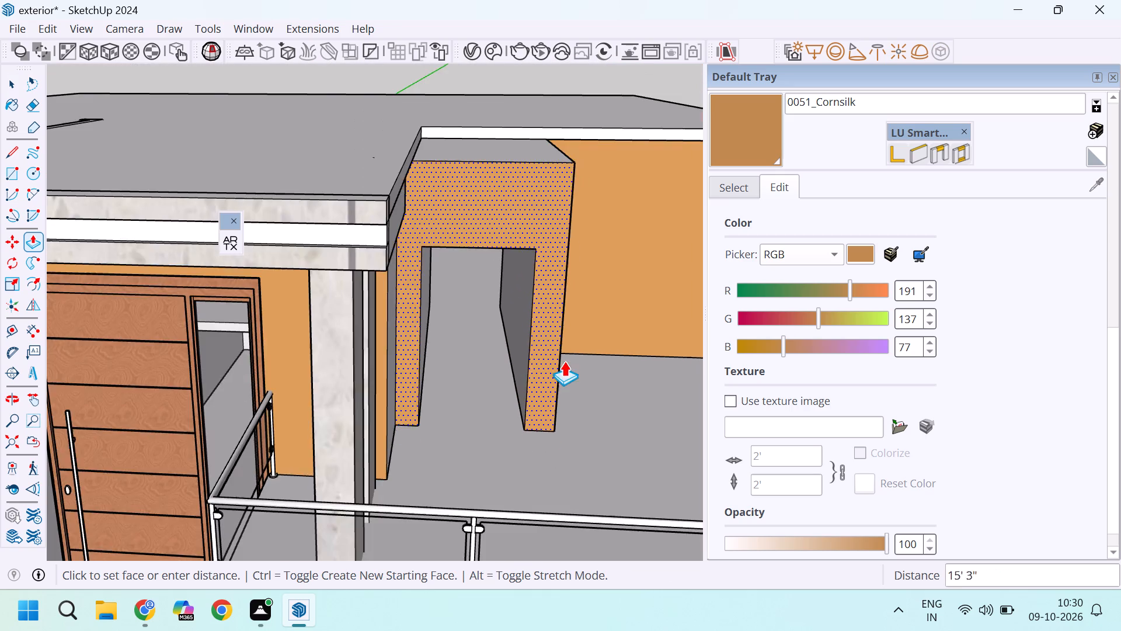
{"action": "middle_click_drag", "start_coordinate": [564, 361], "coordinate": [389, 376]}
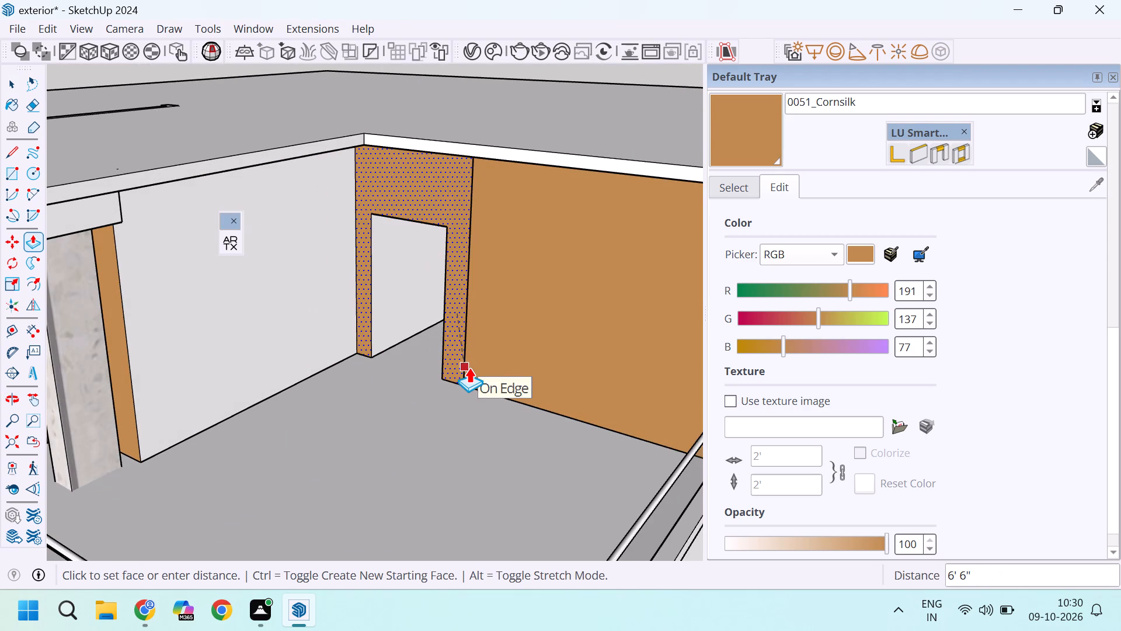
{"action": "left_click", "coordinate": [469, 367]}
{"action": "key", "text": "space"}
Close the upper-floor doorway by Push/Pulling the top face of its opening down to the floor.
{"action": "scroll", "coordinate": [496, 335], "scroll_direction": "down", "scroll_amount": 5}
{"action": "middle_click_drag", "start_coordinate": [443, 348], "coordinate": [527, 316]}
{"action": "scroll", "coordinate": [443, 348], "scroll_direction": "up", "scroll_amount": 1}
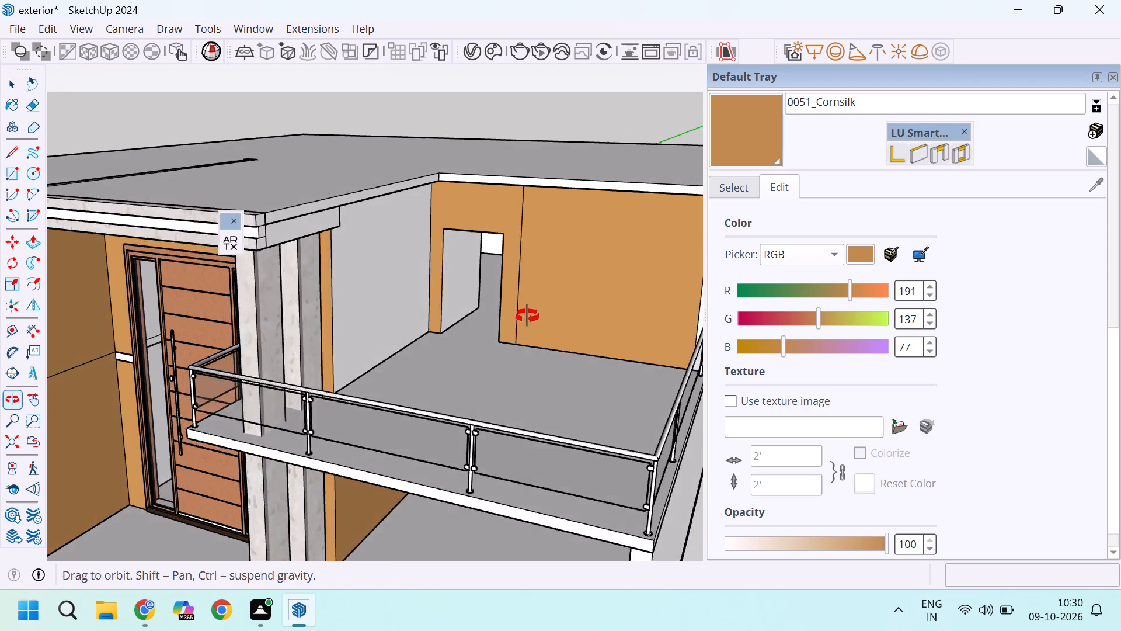
{"action": "scroll", "coordinate": [508, 220], "scroll_direction": "up", "scroll_amount": 2}
{"action": "middle_click_drag", "start_coordinate": [499, 258], "coordinate": [489, 206]}
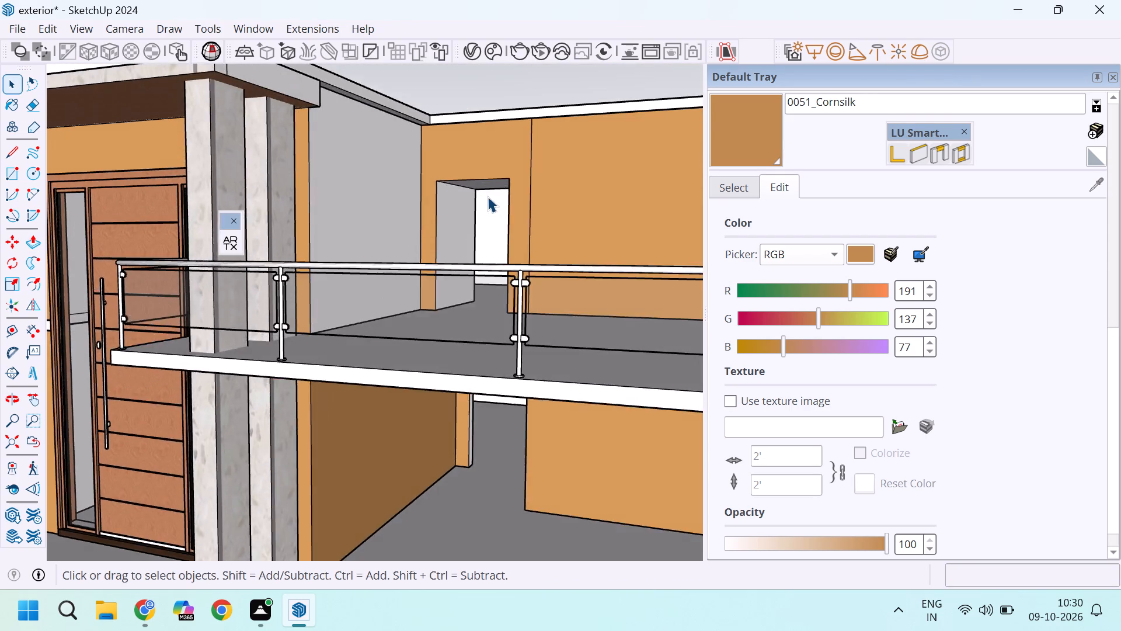
{"action": "scroll", "coordinate": [488, 196], "scroll_direction": "up", "scroll_amount": 2}
{"action": "key", "text": "p"}
{"action": "left_click_drag", "start_coordinate": [497, 178], "coordinate": [497, 192]}
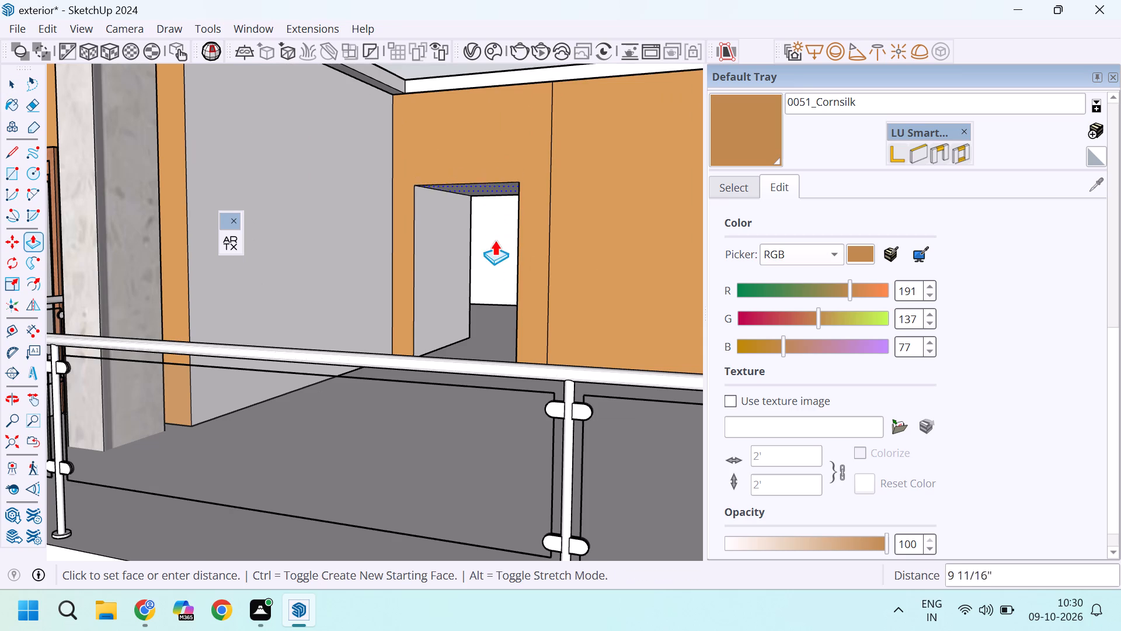
{"action": "scroll", "coordinate": [424, 345], "scroll_direction": "up", "scroll_amount": 1}
{"action": "middle_click_drag", "start_coordinate": [424, 345], "coordinate": [395, 422]}
{"action": "left_click", "coordinate": [379, 451]}
{"action": "key", "text": "space"}
Erase the vertical seam line between the filled doorway wall and the upper-floor back wall.
{"action": "scroll", "coordinate": [556, 337], "scroll_direction": "down", "scroll_amount": 6}
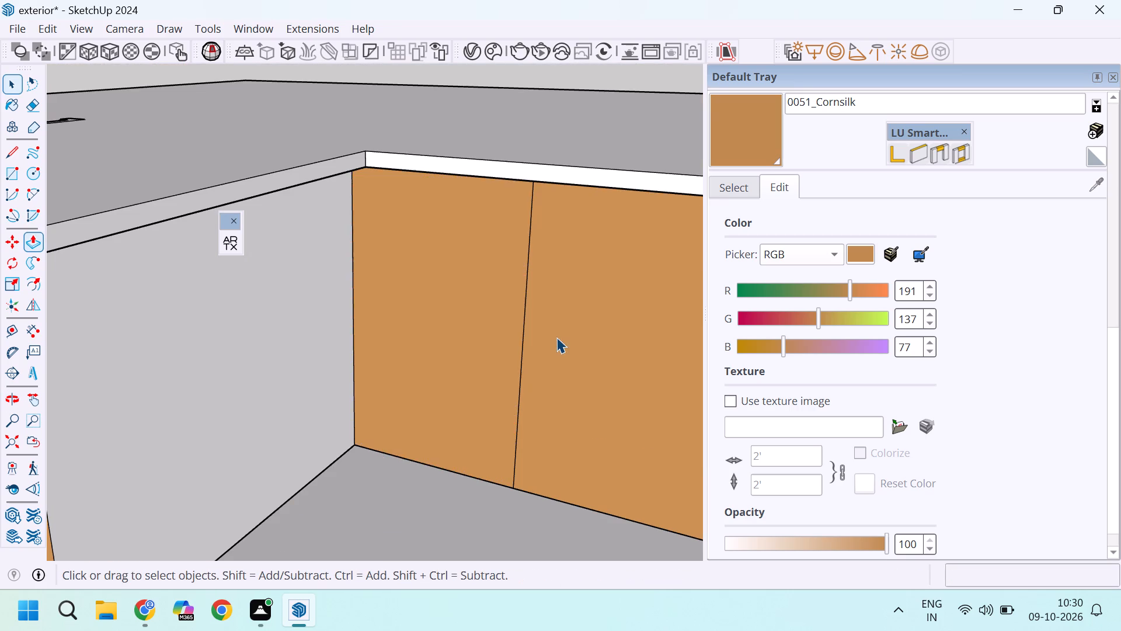
{"action": "scroll", "coordinate": [536, 343], "scroll_direction": "up", "scroll_amount": 3}
{"action": "key", "text": "e"}
{"action": "left_click_drag", "start_coordinate": [559, 341], "coordinate": [527, 330]}
{"action": "key", "text": "space"}
Draw a rectangle 7' wide and 6' high on the upper-floor back wall behind the balcony, starting at its floor edge.
{"action": "scroll", "coordinate": [544, 330], "scroll_direction": "down", "scroll_amount": 5}
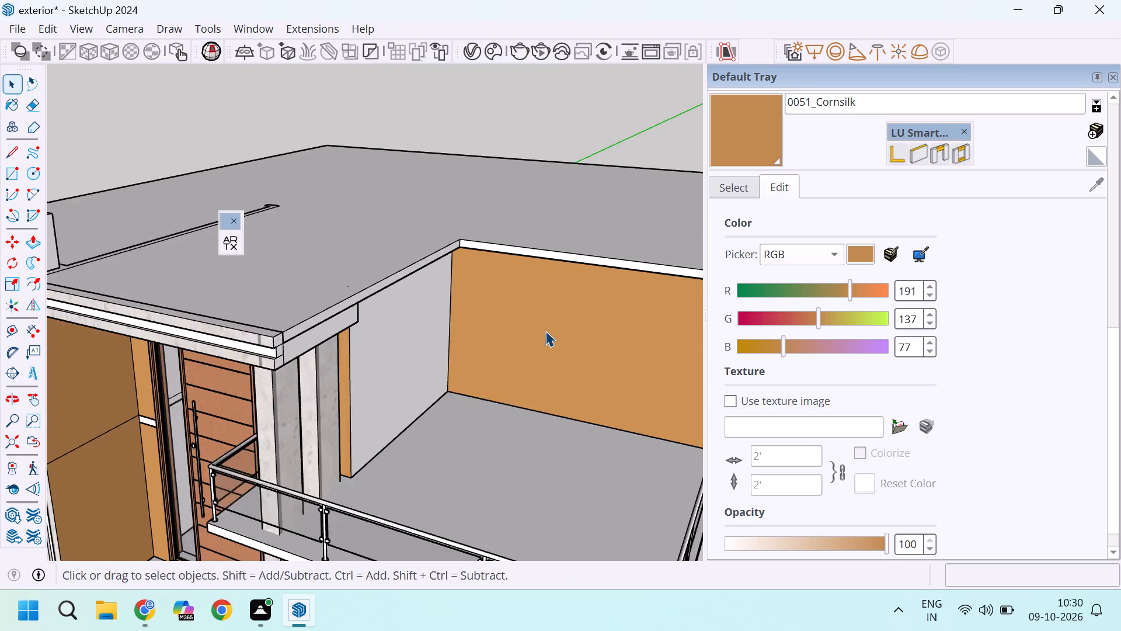
{"action": "scroll", "coordinate": [545, 331], "scroll_direction": "down", "scroll_amount": 4}
{"action": "scroll", "coordinate": [558, 359], "scroll_direction": "up", "scroll_amount": 3}
{"action": "key", "text": "e"}
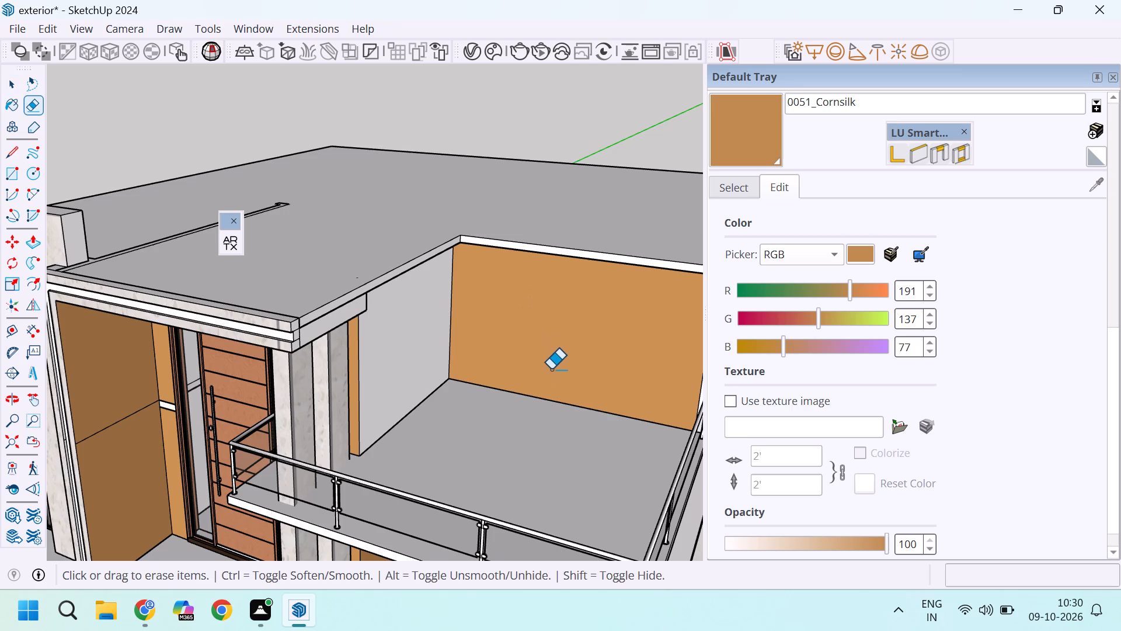
{"action": "key", "text": "r"}
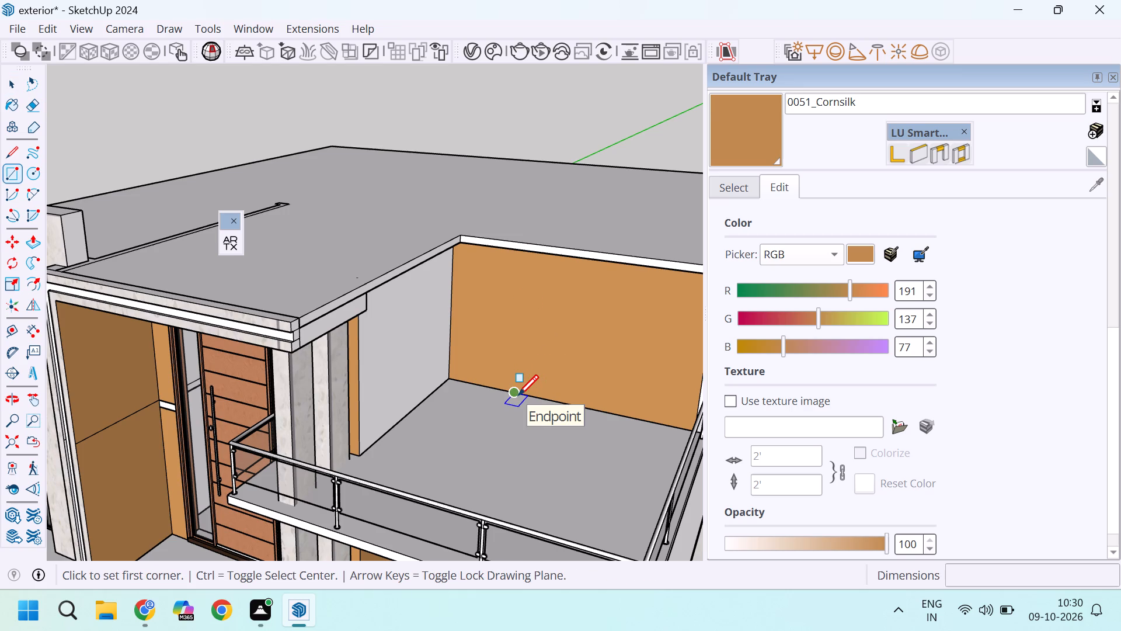
{"action": "left_click", "coordinate": [518, 395]}
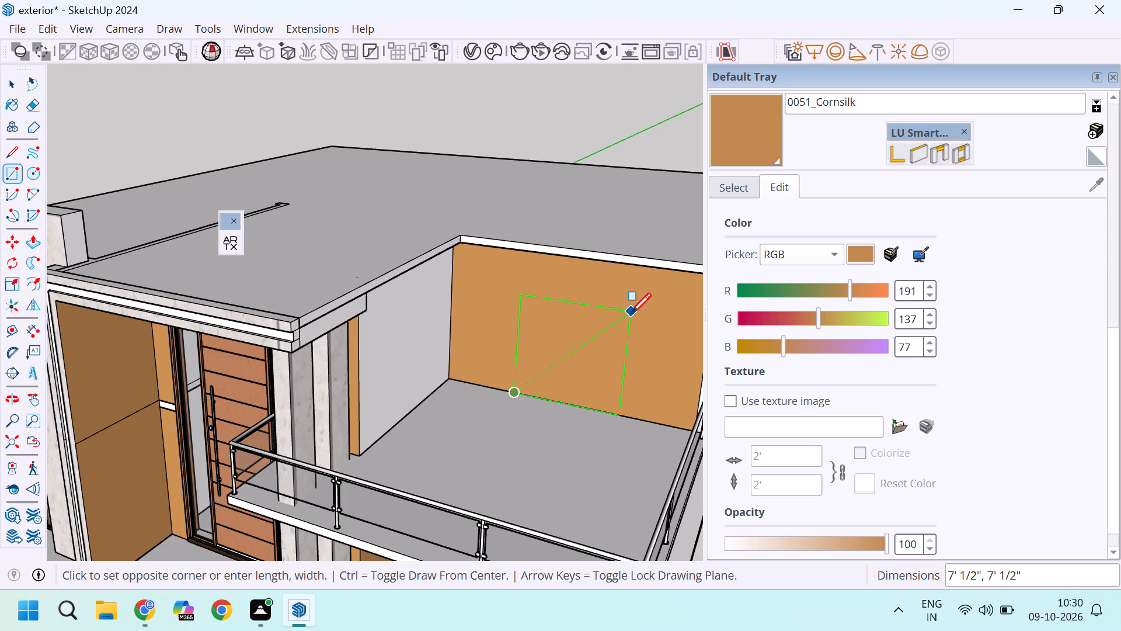
{"action": "type", "text": "6'"}
{"action": "type", "text": ",7'"}
{"action": "key", "text": "Return"}
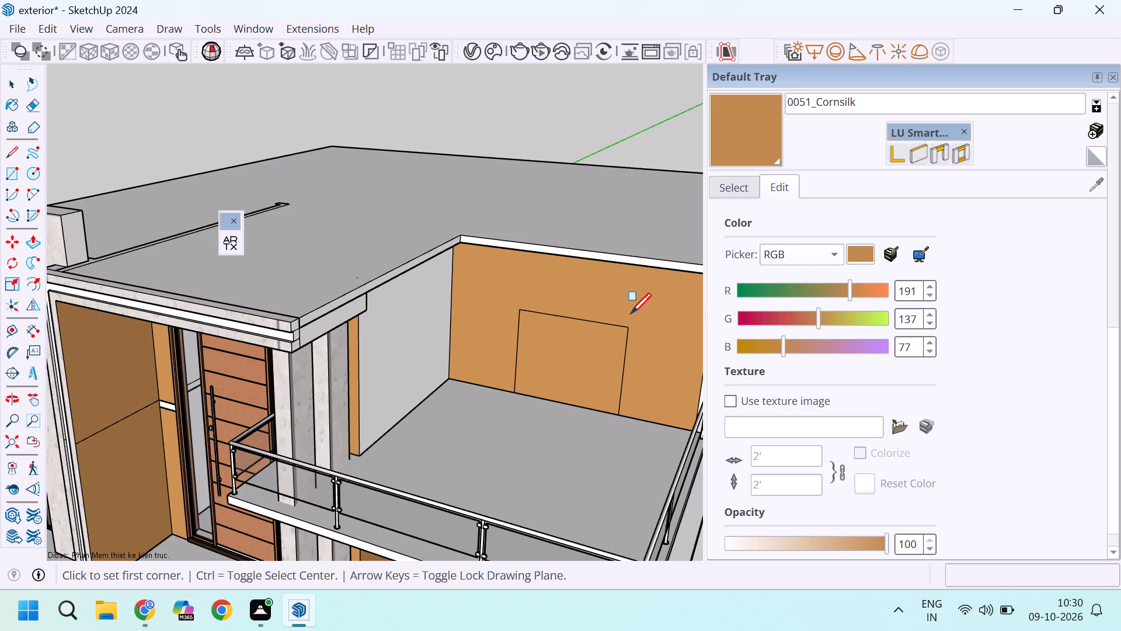
Push/Pull the new rectangle 6" into the upper-floor back wall to cut the opening.
{"action": "scroll", "coordinate": [612, 326], "scroll_direction": "down", "scroll_amount": 4}
{"action": "key", "text": "space"}
{"action": "scroll", "coordinate": [589, 354], "scroll_direction": "up", "scroll_amount": 5}
{"action": "key", "text": "p"}
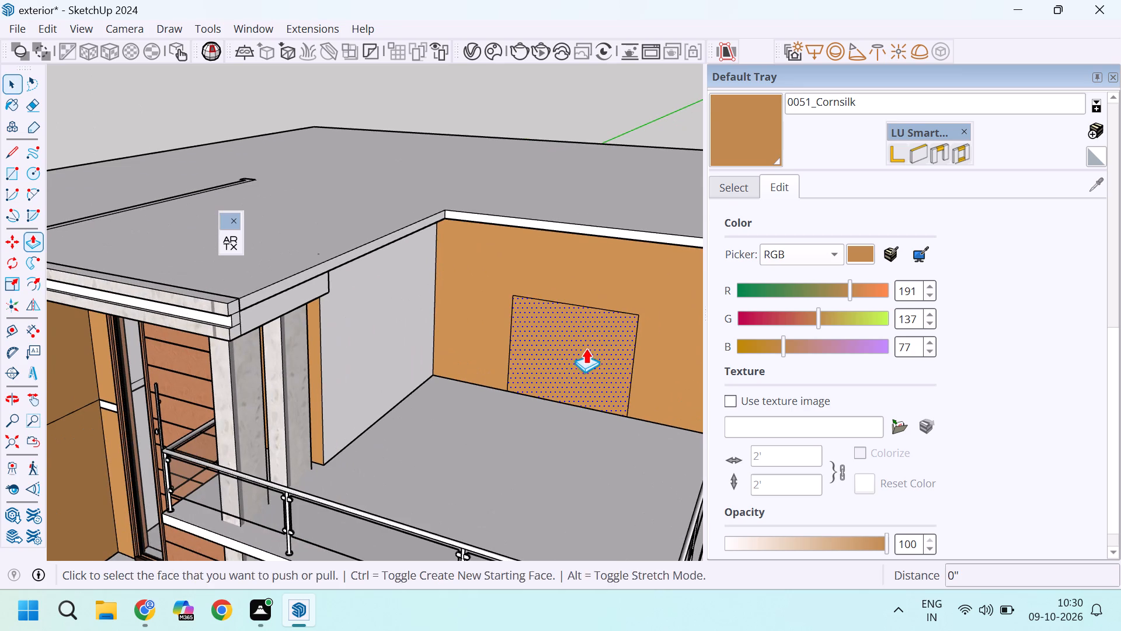
{"action": "left_click", "coordinate": [584, 349]}
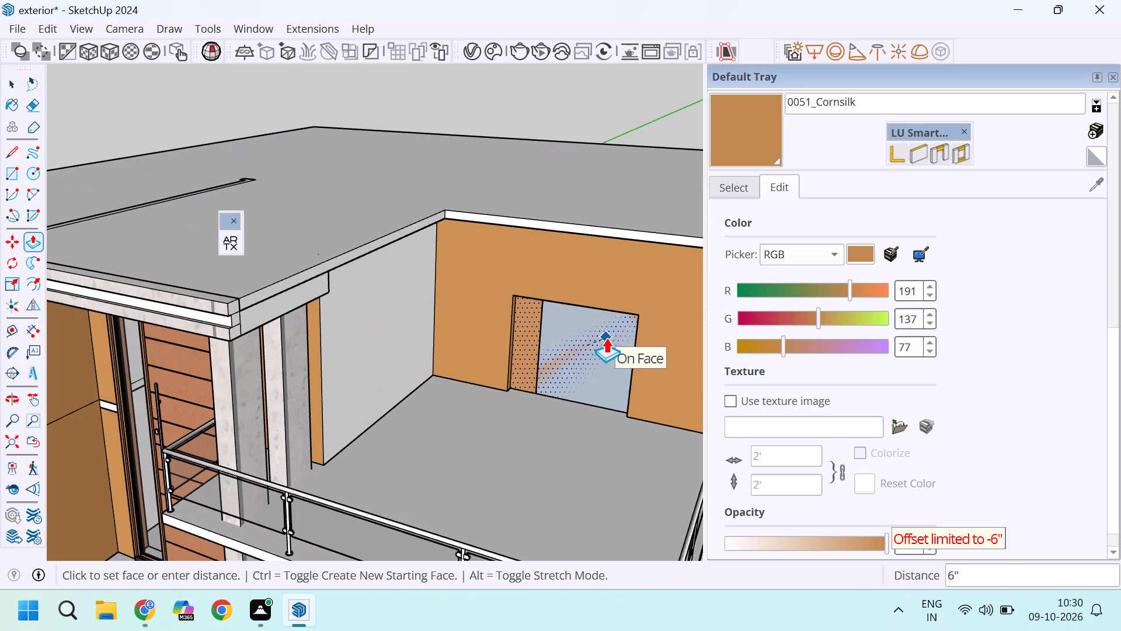
{"action": "left_click", "coordinate": [606, 338]}
{"action": "scroll", "coordinate": [598, 363], "scroll_direction": "up", "scroll_amount": 2}
{"action": "left_click", "coordinate": [598, 363]}
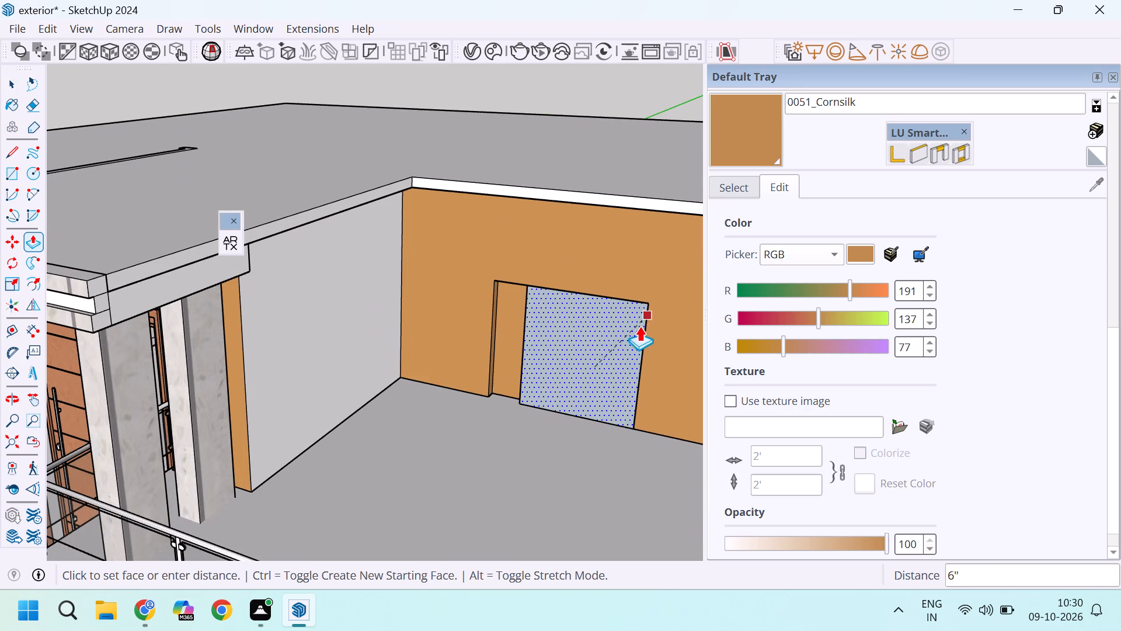
{"action": "key", "text": "grave"}
{"action": "key", "text": "Escape"}
{"action": "key", "text": "space"}
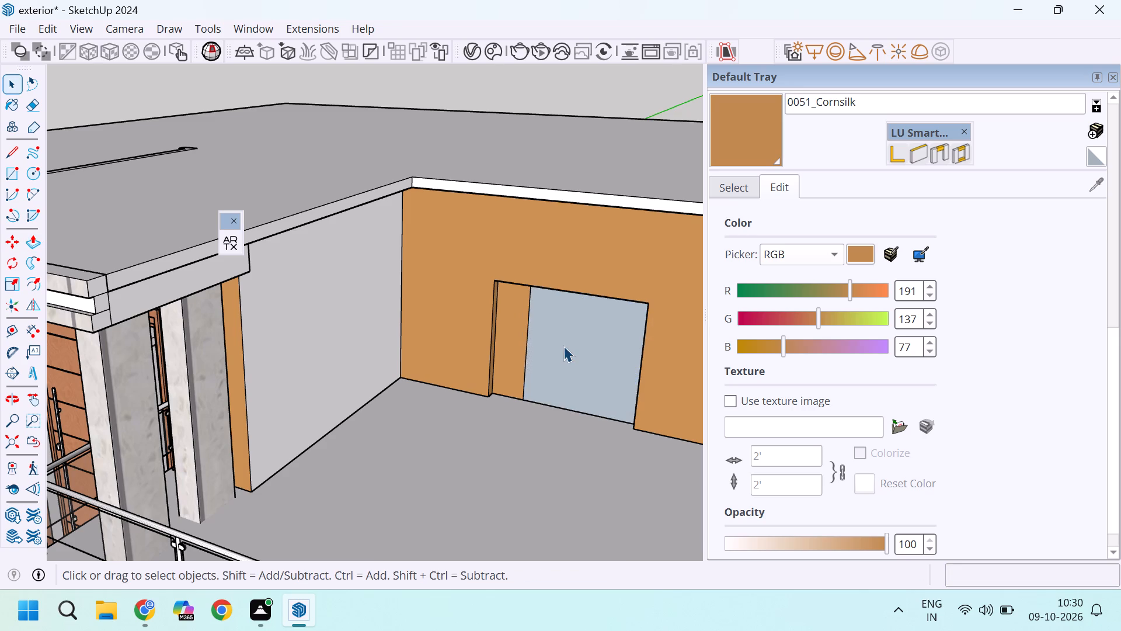
Erase the vertical edge dividing the surface inside the new upper-floor wall opening.
{"action": "scroll", "coordinate": [553, 344], "scroll_direction": "down", "scroll_amount": 4}
{"action": "scroll", "coordinate": [522, 347], "scroll_direction": "up", "scroll_amount": 7}
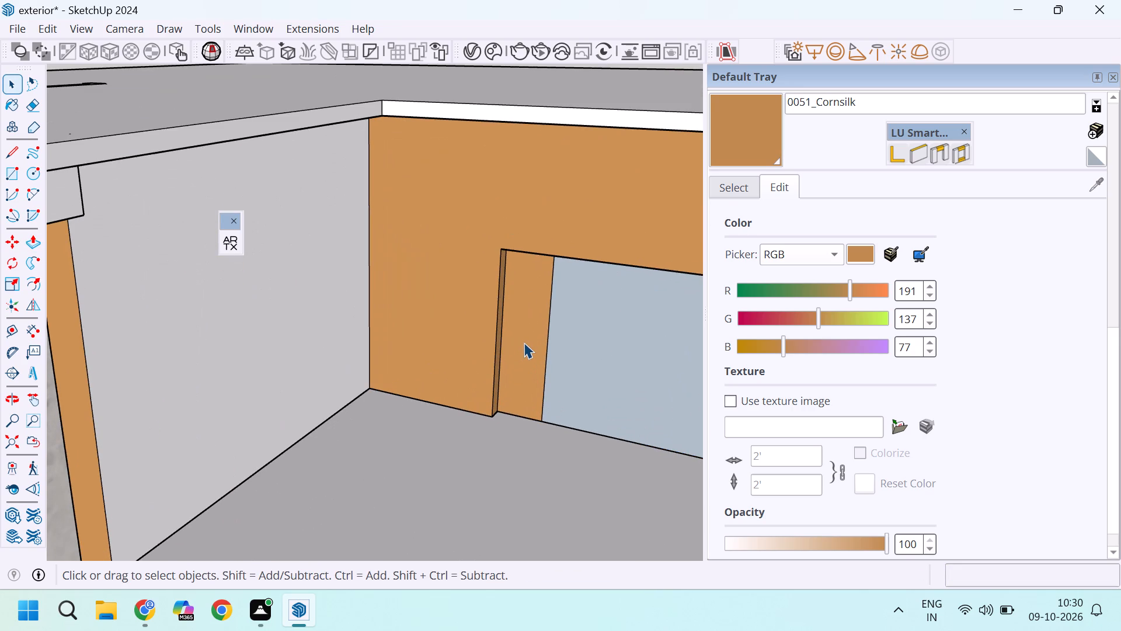
{"action": "scroll", "coordinate": [524, 342], "scroll_direction": "up", "scroll_amount": 3}
{"action": "scroll", "coordinate": [551, 365], "scroll_direction": "down", "scroll_amount": 2}
{"action": "key", "text": "e"}
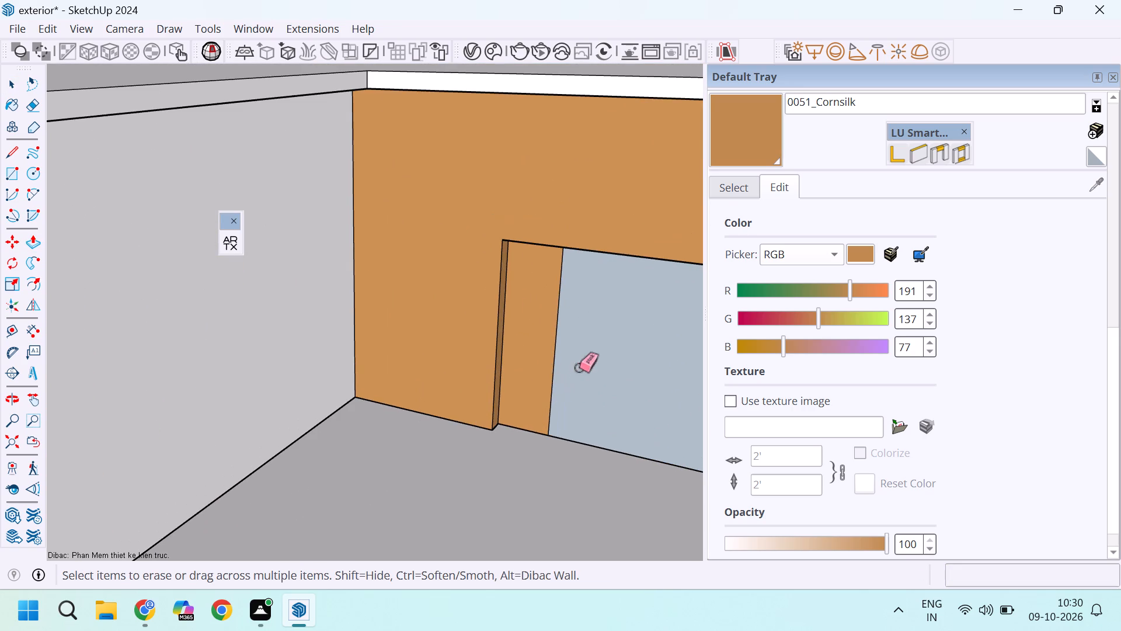
{"action": "left_click_drag", "start_coordinate": [576, 369], "coordinate": [534, 362]}
Delete the leftover face blocking the new upper-floor opening, showing hidden back edges while working and hiding them again.
{"action": "scroll", "coordinate": [555, 358], "scroll_direction": "down", "scroll_amount": 8}
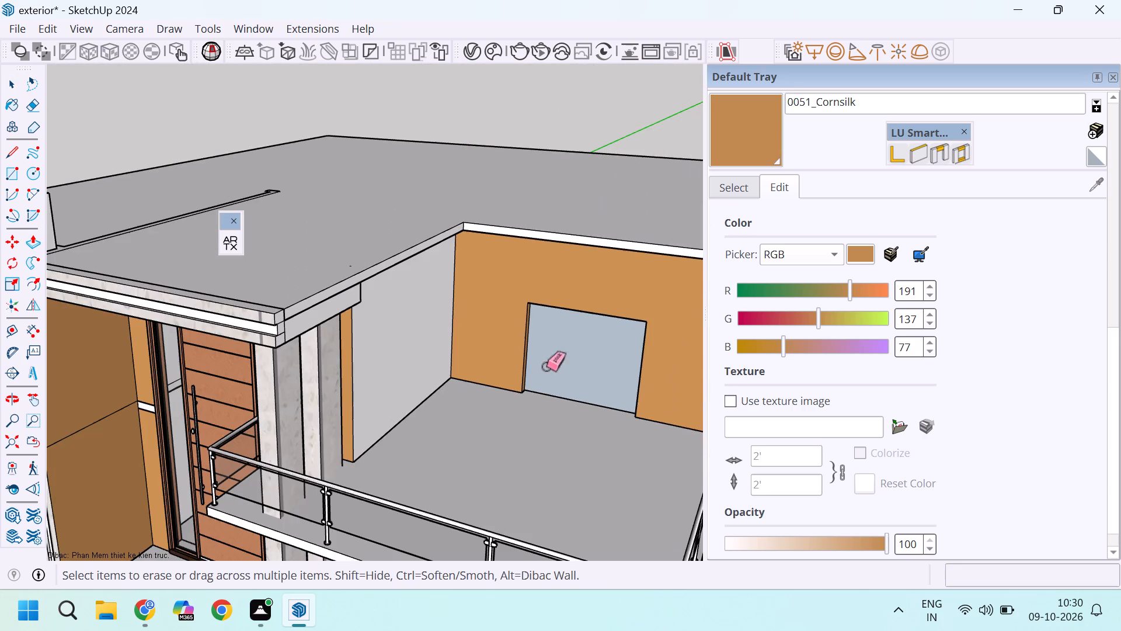
{"action": "middle_click_drag", "start_coordinate": [590, 395], "coordinate": [426, 394]}
{"action": "key", "text": "space"}
{"action": "left_click", "coordinate": [442, 385]}
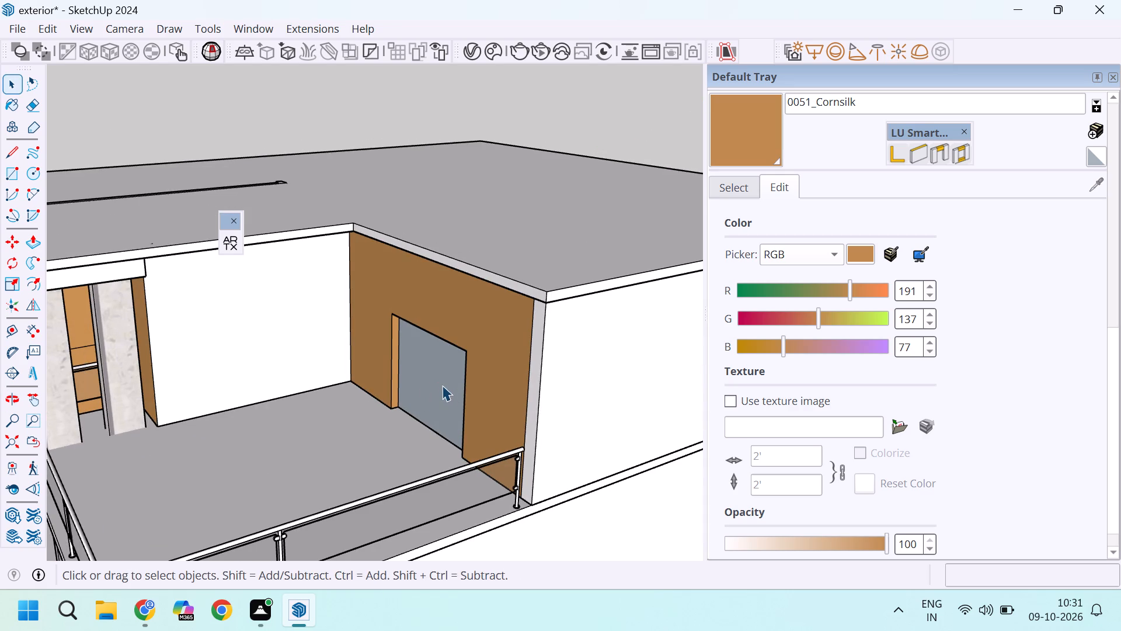
{"action": "middle_click_drag", "start_coordinate": [452, 389], "coordinate": [381, 389]}
{"action": "scroll", "coordinate": [450, 389], "scroll_direction": "up", "scroll_amount": 1}
{"action": "key", "text": "k"}
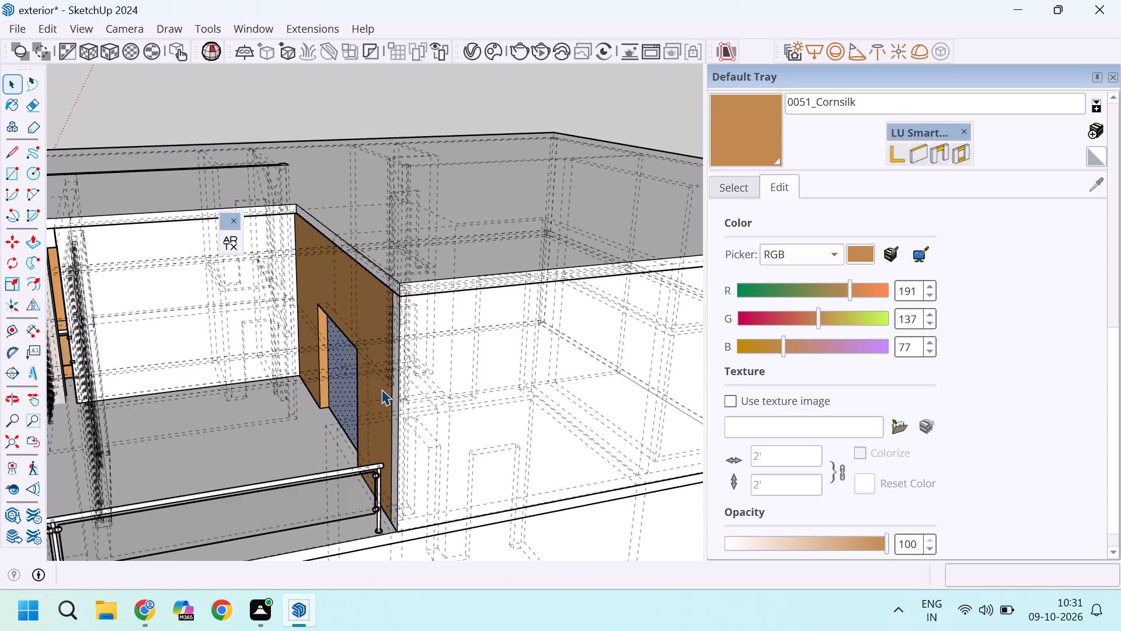
{"action": "middle_click_drag", "start_coordinate": [459, 405], "coordinate": [434, 371]}
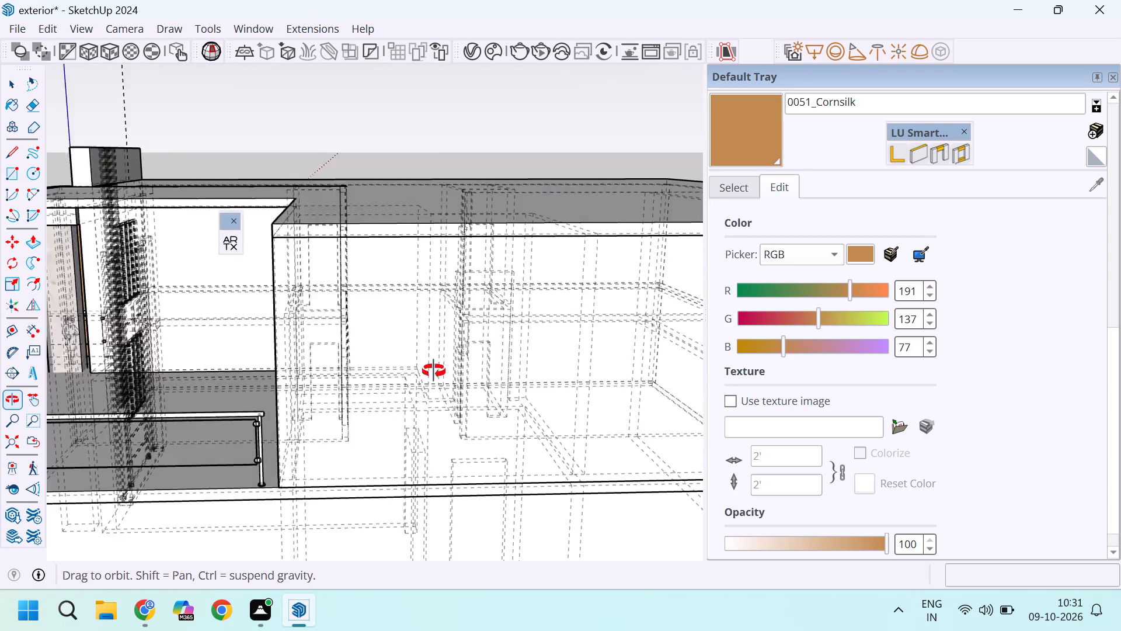
{"action": "middle_click_drag", "start_coordinate": [434, 371], "coordinate": [516, 390]}
{"action": "key", "text": "Delete"}
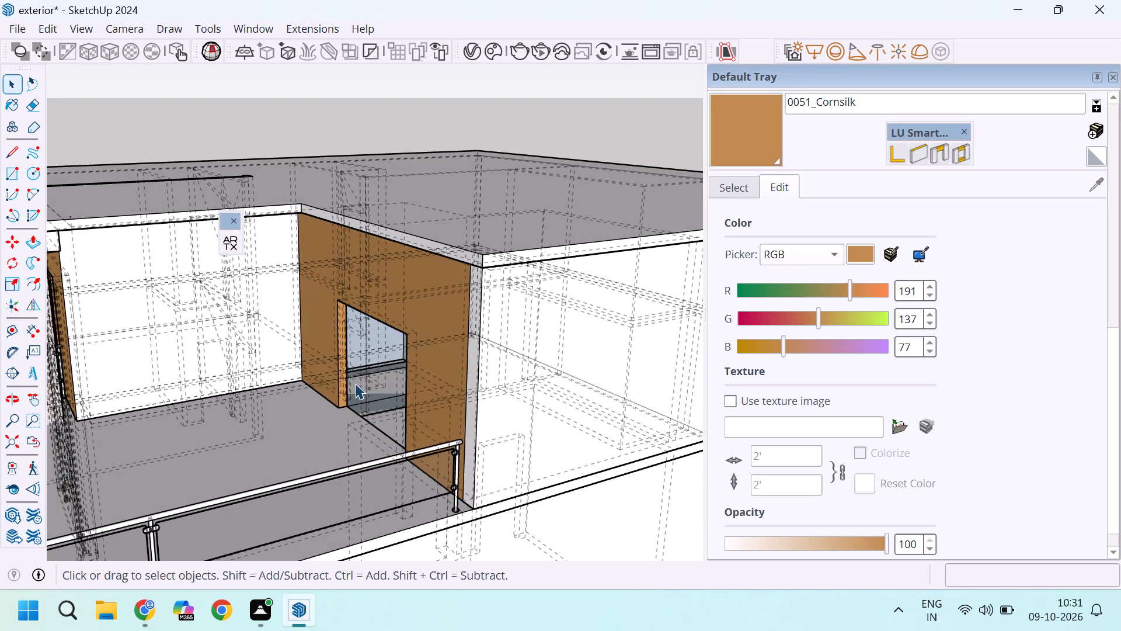
{"action": "middle_click_drag", "start_coordinate": [354, 383], "coordinate": [516, 348]}
{"action": "scroll", "coordinate": [480, 355], "scroll_direction": "down", "scroll_amount": 3}
{"action": "middle_click_drag", "start_coordinate": [509, 369], "coordinate": [577, 390]}
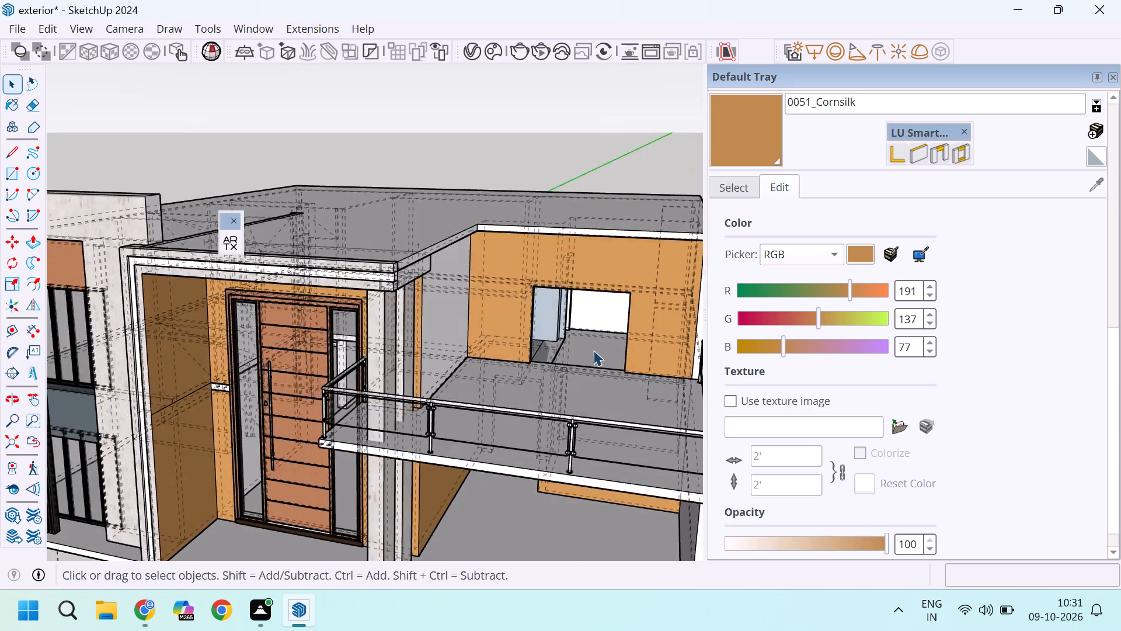
{"action": "scroll", "coordinate": [591, 347], "scroll_direction": "up", "scroll_amount": 5}
{"action": "key", "text": "k"}
Examine the front facade and the barred ground-floor window beside the black slatted panel.
{"action": "scroll", "coordinate": [548, 340], "scroll_direction": "down", "scroll_amount": 3}
{"action": "middle_click_drag", "start_coordinate": [529, 342], "coordinate": [549, 355]}
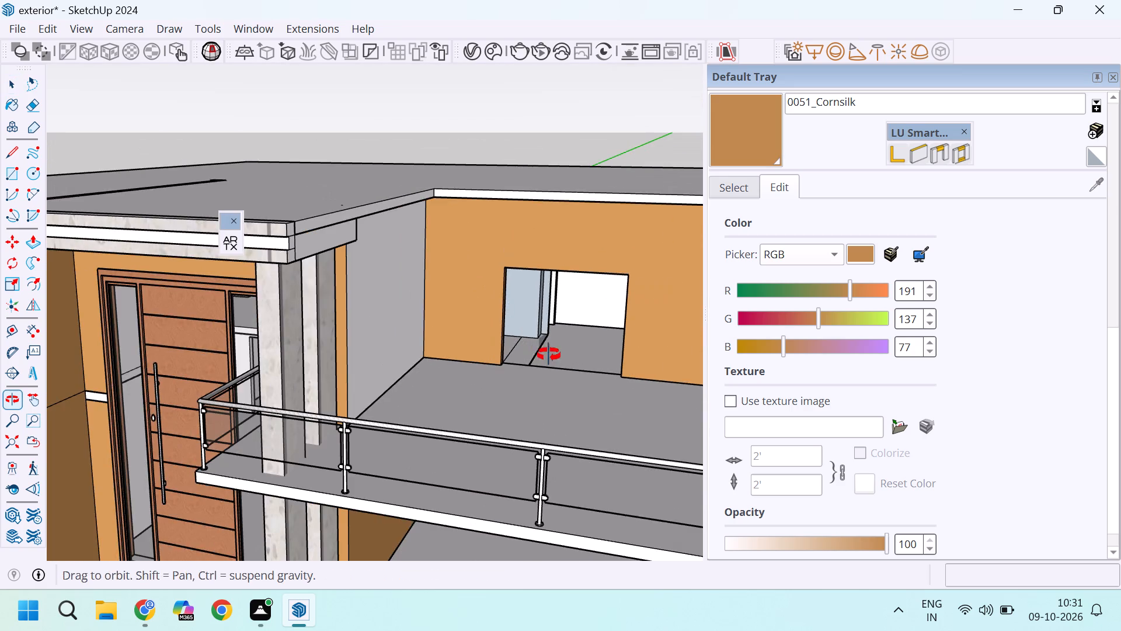
{"action": "middle_click_drag", "start_coordinate": [549, 355], "coordinate": [594, 366]}
{"action": "scroll", "coordinate": [577, 359], "scroll_direction": "down", "scroll_amount": 3}
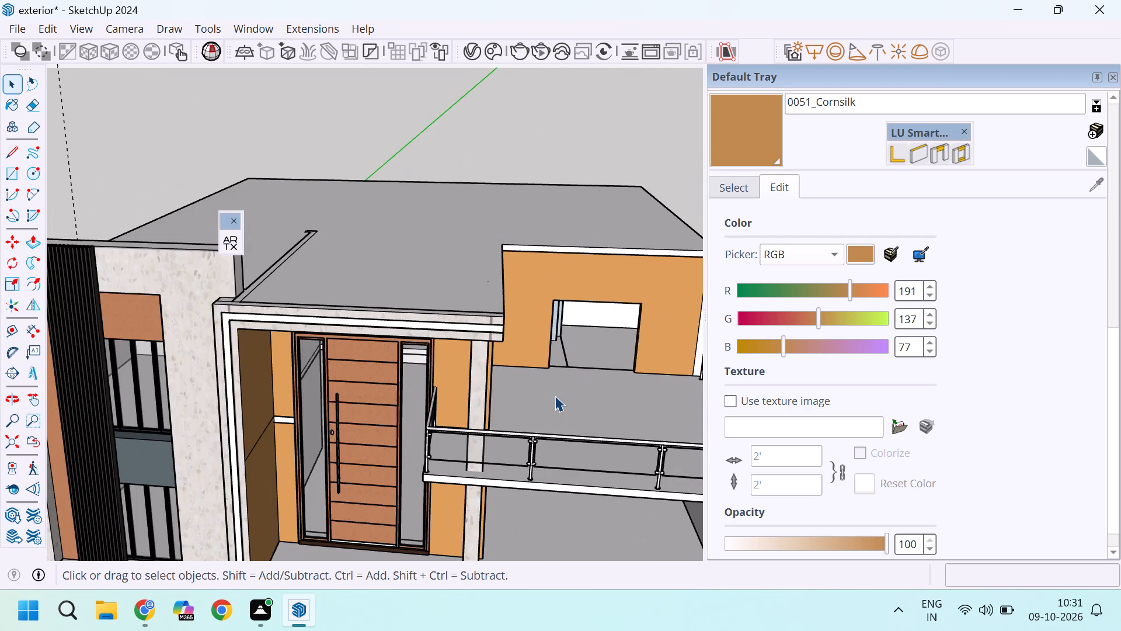
{"action": "scroll", "coordinate": [544, 309], "scroll_direction": "down", "scroll_amount": 5}
{"action": "scroll", "coordinate": [323, 379], "scroll_direction": "up", "scroll_amount": 4}
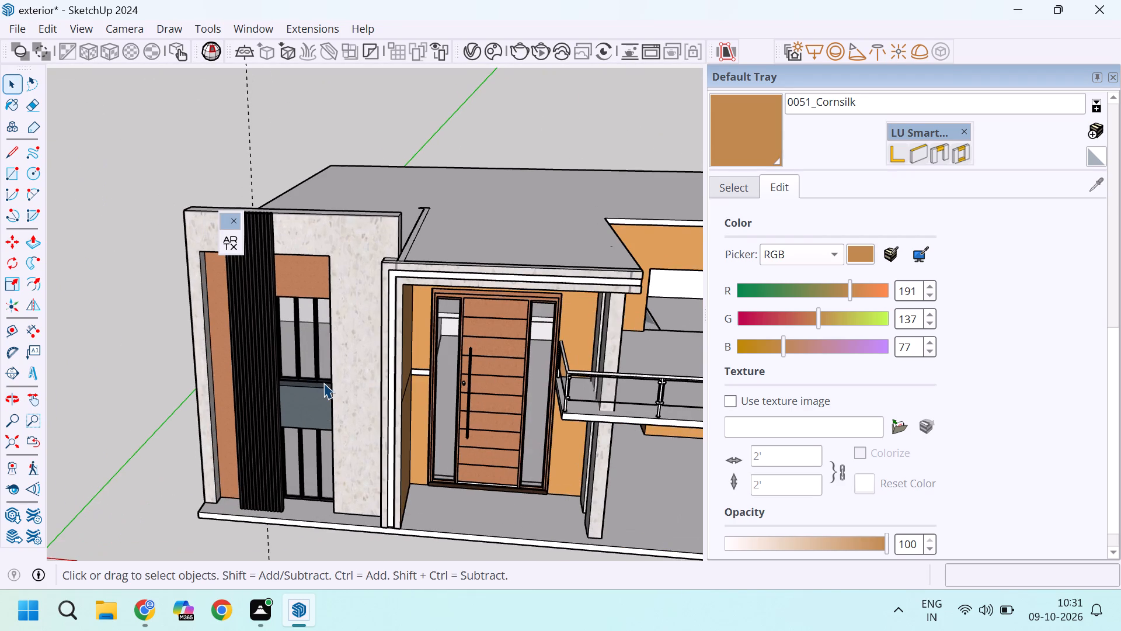
{"action": "scroll", "coordinate": [308, 354], "scroll_direction": "down", "scroll_amount": 7}
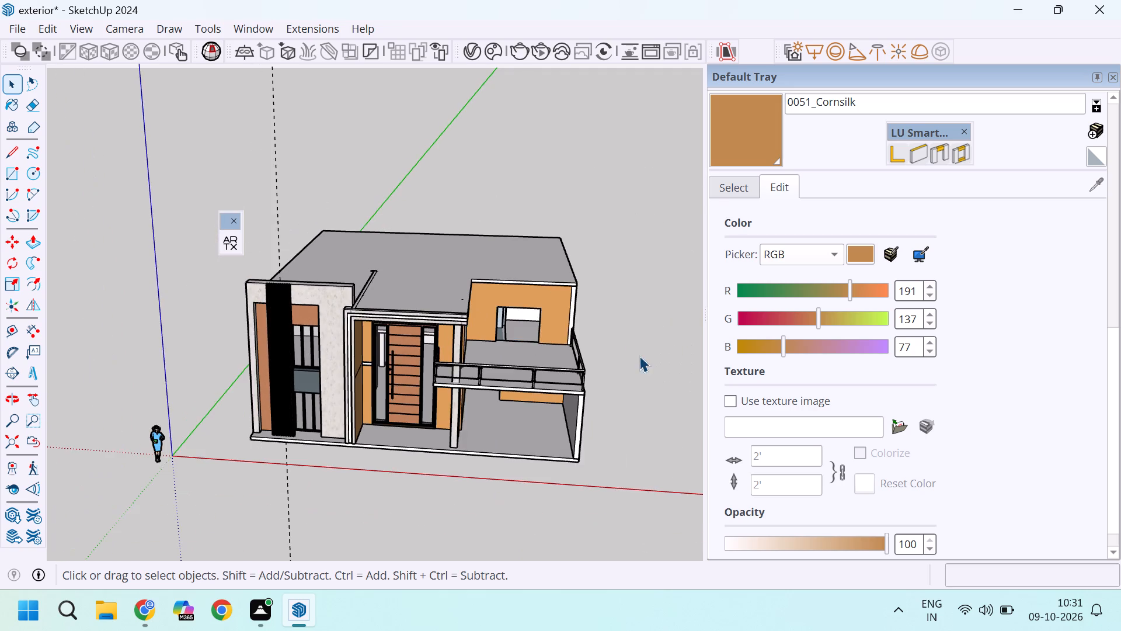
{"action": "scroll", "coordinate": [618, 346], "scroll_direction": "up", "scroll_amount": 3}
{"action": "middle_click_drag", "start_coordinate": [598, 349], "coordinate": [576, 307]}
{"action": "scroll", "coordinate": [127, 379], "scroll_direction": "up", "scroll_amount": 5}
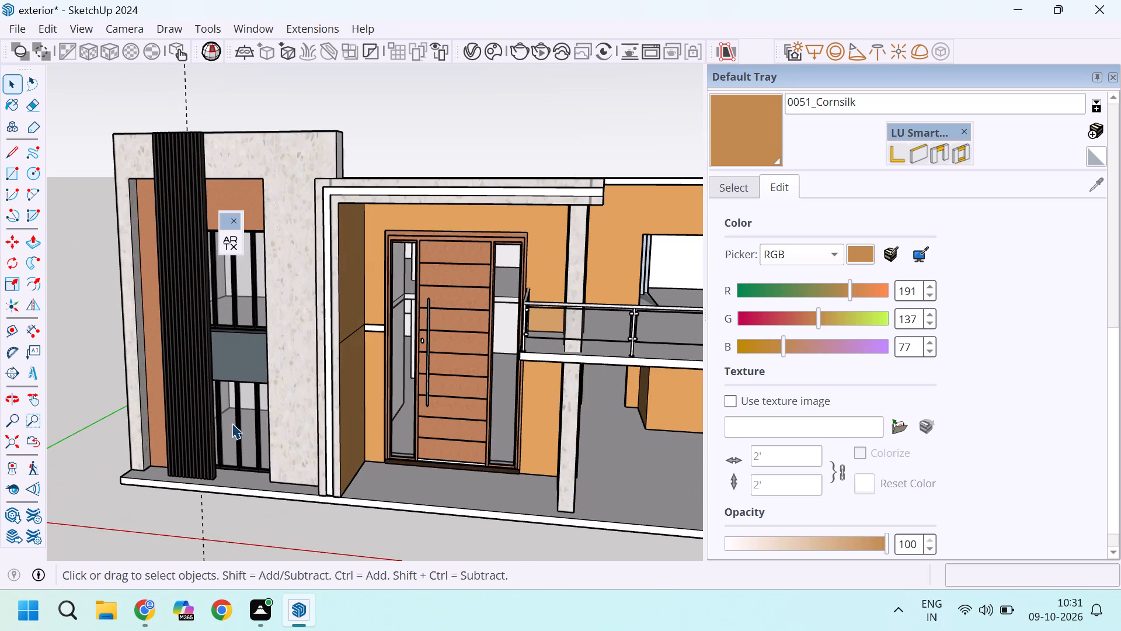
{"action": "left_click", "coordinate": [239, 419]}
{"action": "scroll", "coordinate": [211, 418], "scroll_direction": "down", "scroll_amount": 8}
{"action": "scroll", "coordinate": [213, 429], "scroll_direction": "up", "scroll_amount": 6}
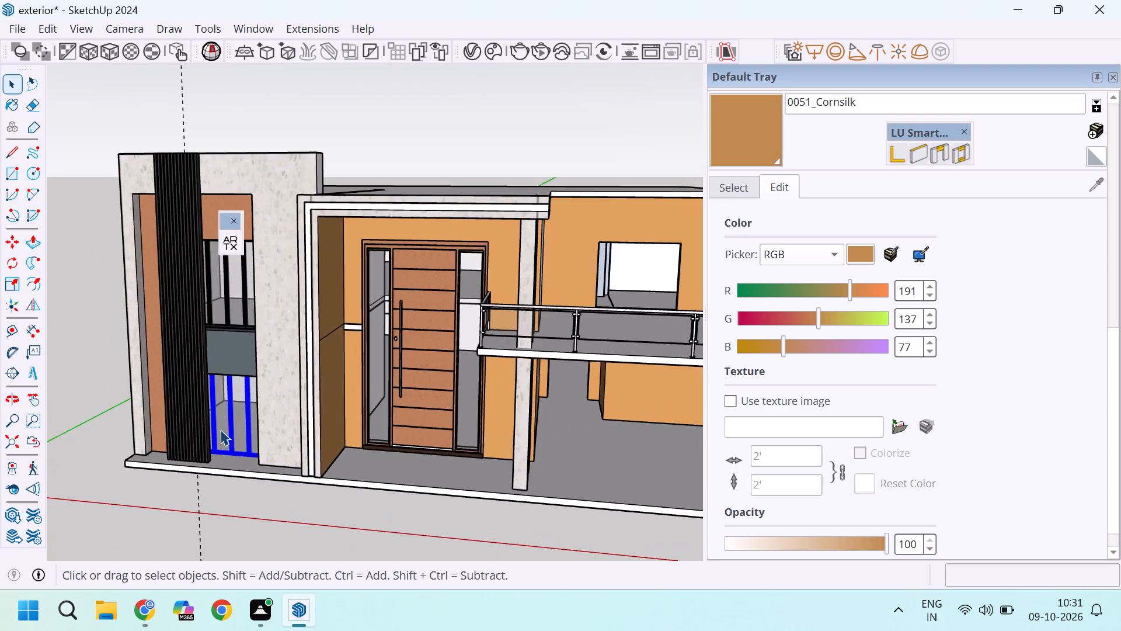
{"action": "scroll", "coordinate": [214, 425], "scroll_direction": "down", "scroll_amount": 4}
{"action": "left_click", "coordinate": [652, 304]}
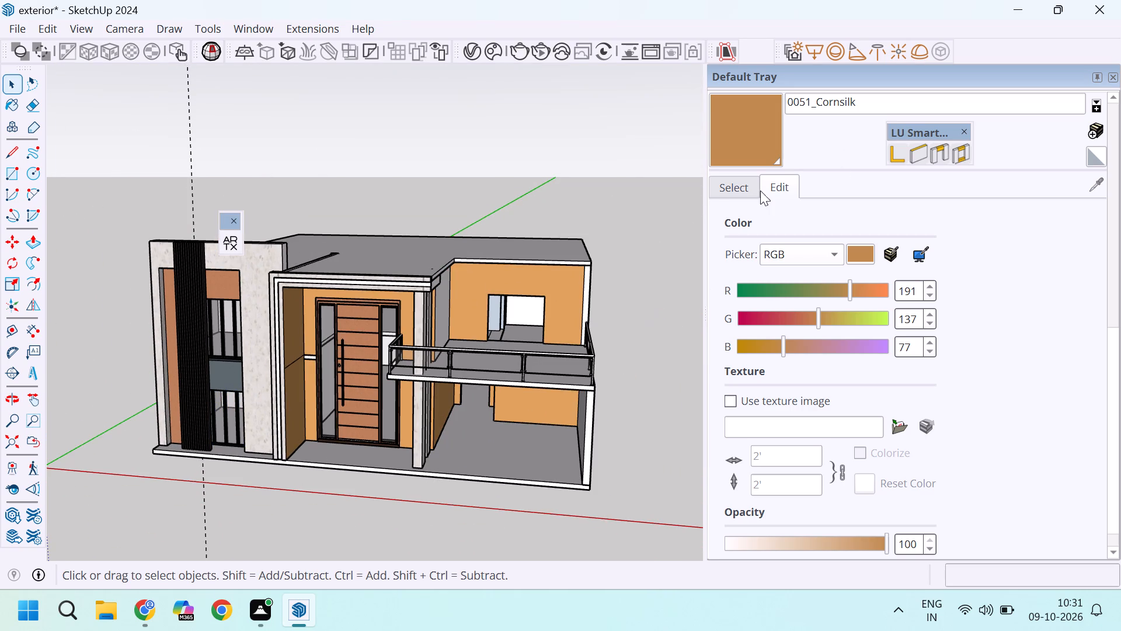
Insert a copy of the in-model window component Component#21 in the empty space beside the house's upper floor.
{"action": "scroll", "coordinate": [827, 213], "scroll_direction": "up", "scroll_amount": 5}
{"action": "scroll", "coordinate": [765, 249], "scroll_direction": "up", "scroll_amount": 3}
{"action": "scroll", "coordinate": [760, 203], "scroll_direction": "up", "scroll_amount": 2}
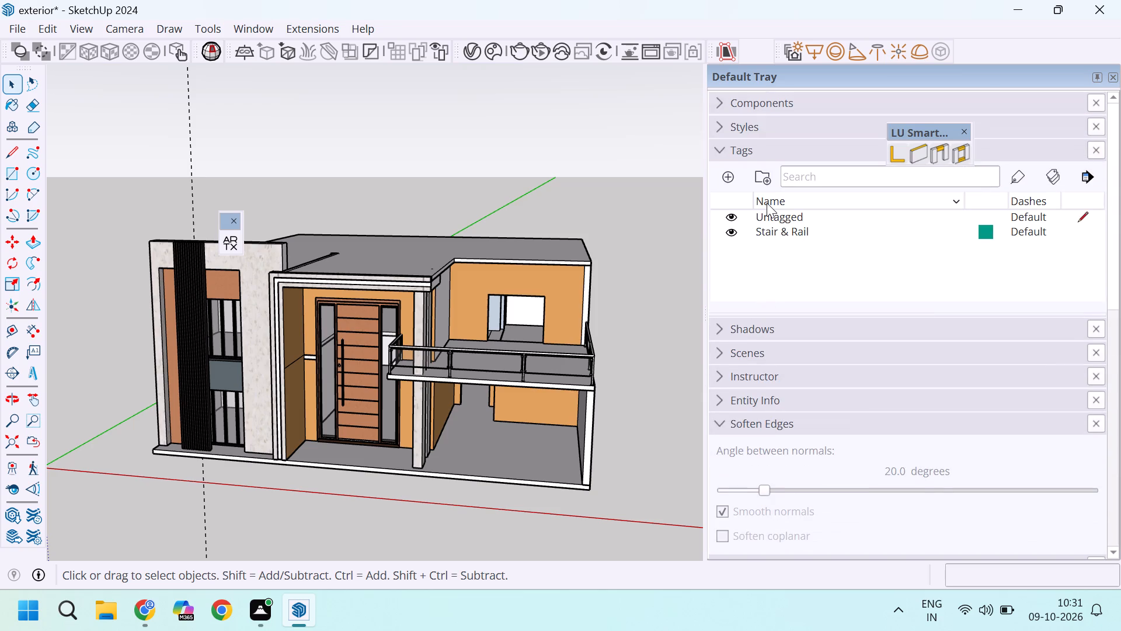
{"action": "scroll", "coordinate": [767, 203], "scroll_direction": "up", "scroll_amount": 7}
{"action": "left_click", "coordinate": [733, 155]}
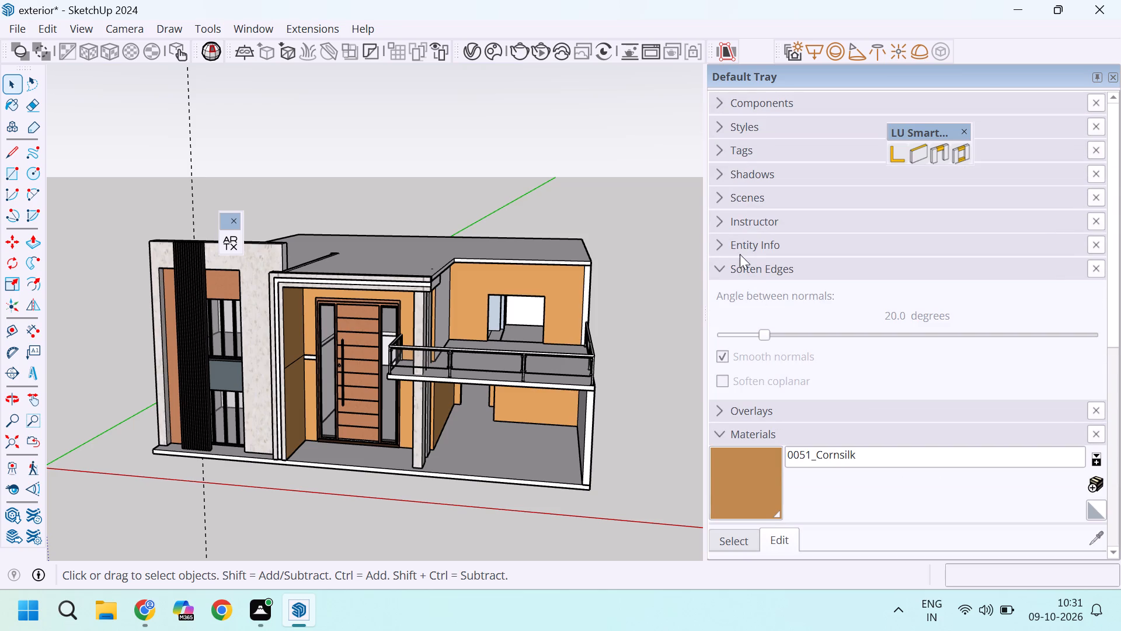
{"action": "left_click", "coordinate": [724, 433]}
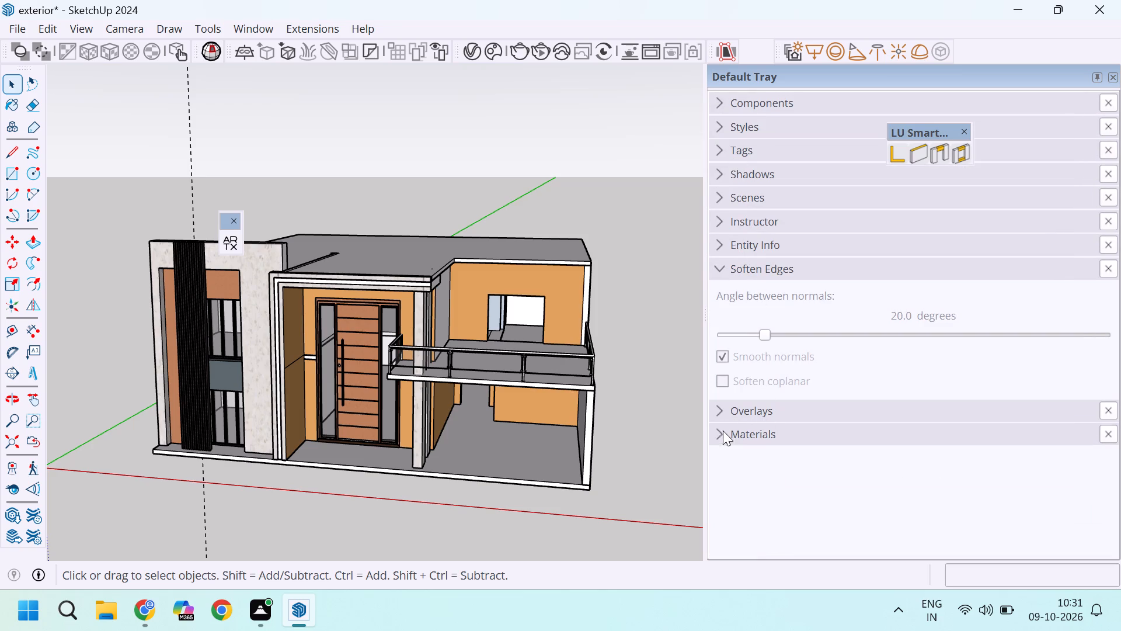
{"action": "left_click", "coordinate": [713, 106]}
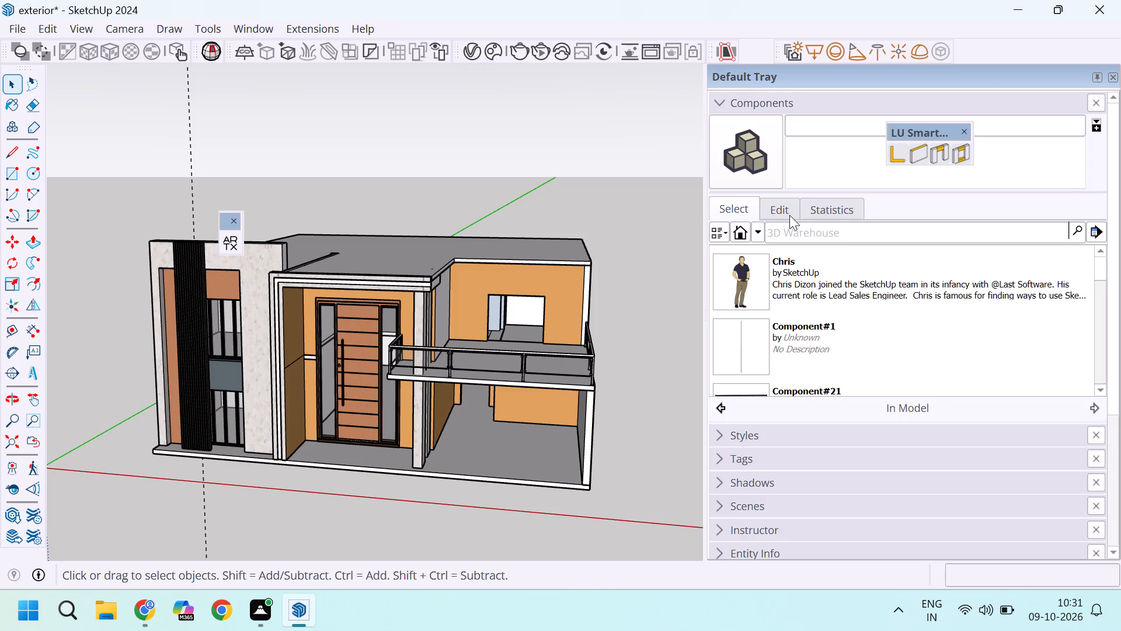
{"action": "scroll", "coordinate": [813, 320], "scroll_direction": "down", "scroll_amount": 4}
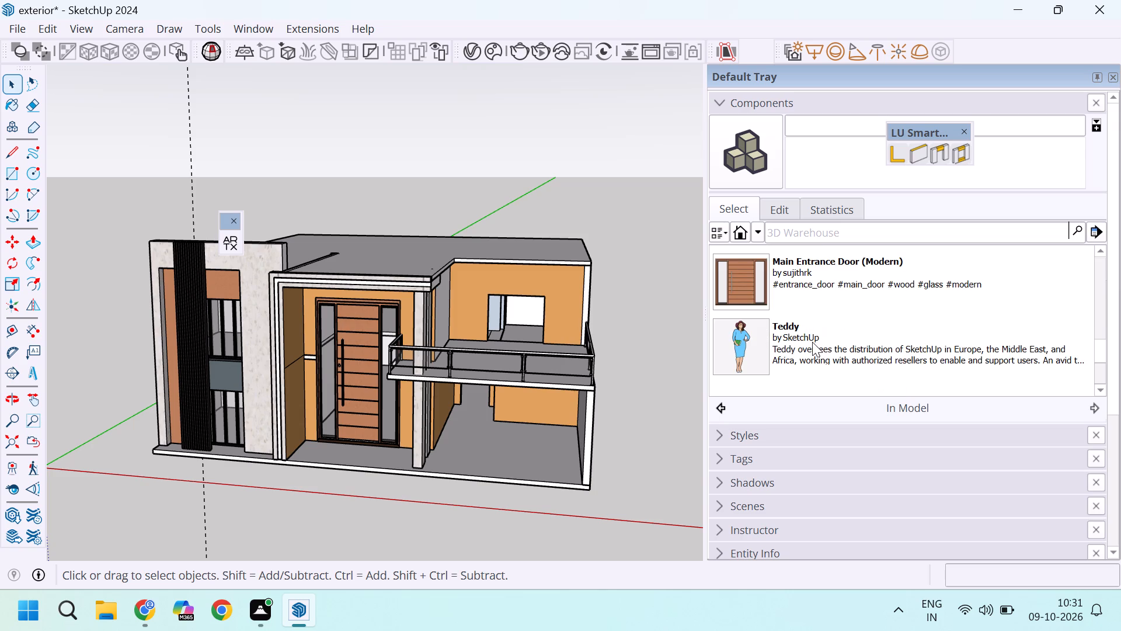
{"action": "scroll", "coordinate": [812, 342], "scroll_direction": "down", "scroll_amount": 4}
{"action": "scroll", "coordinate": [812, 342], "scroll_direction": "up", "scroll_amount": 11}
{"action": "scroll", "coordinate": [816, 344], "scroll_direction": "down", "scroll_amount": 2}
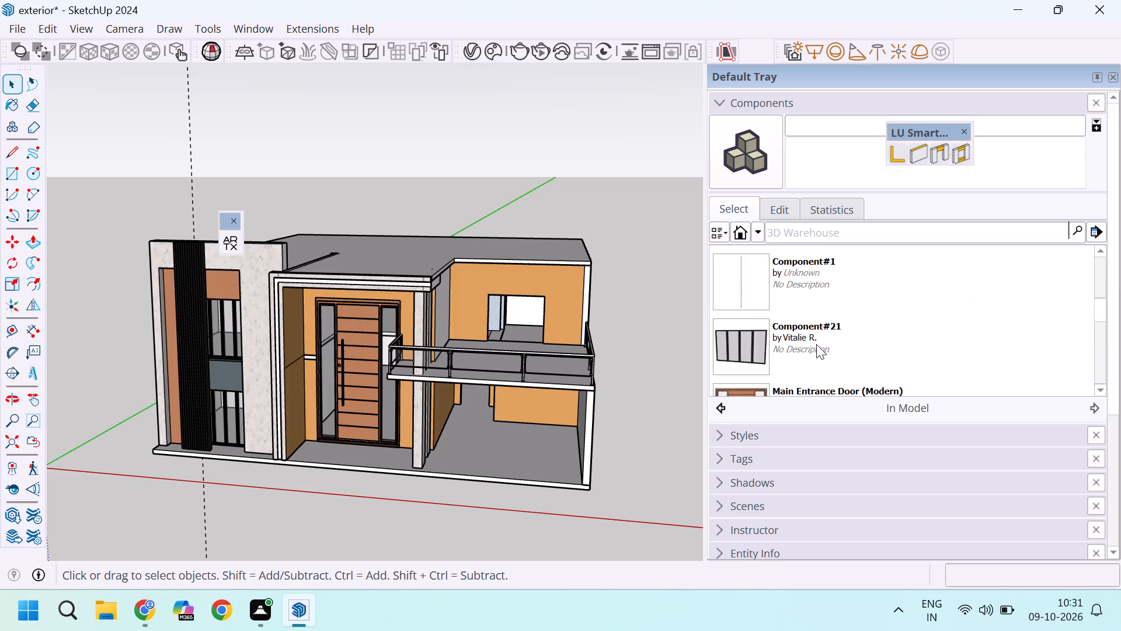
{"action": "scroll", "coordinate": [816, 344], "scroll_direction": "down", "scroll_amount": 1}
{"action": "scroll", "coordinate": [817, 338], "scroll_direction": "up", "scroll_amount": 1}
{"action": "left_click", "coordinate": [747, 339]}
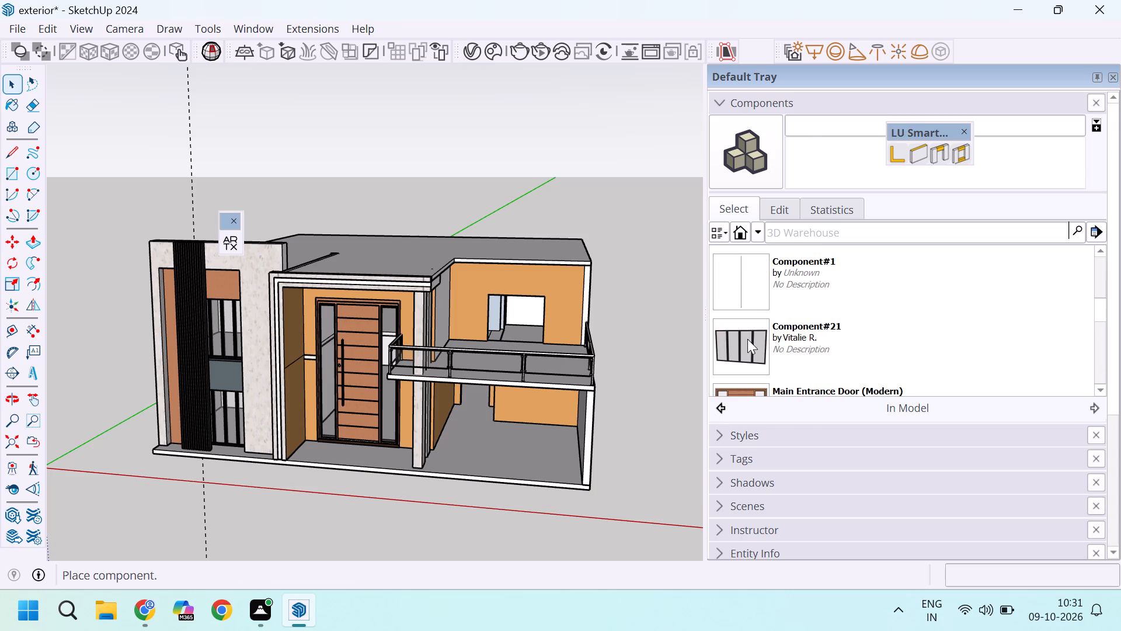
{"action": "scroll", "coordinate": [621, 304], "scroll_direction": "down", "scroll_amount": 3}
{"action": "scroll", "coordinate": [621, 310], "scroll_direction": "up", "scroll_amount": 4}
{"action": "left_click", "coordinate": [629, 317]}
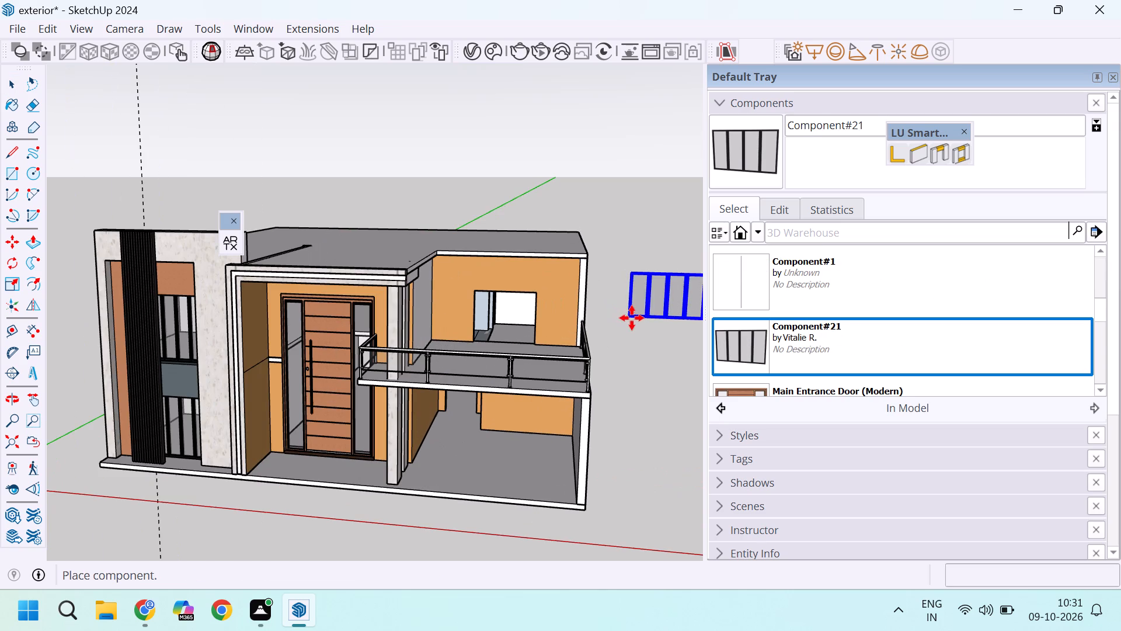
Make the newly placed window component unique.
{"action": "key", "text": "space"}
{"action": "left_click", "coordinate": [653, 293]}
{"action": "right_click", "coordinate": [653, 293]}
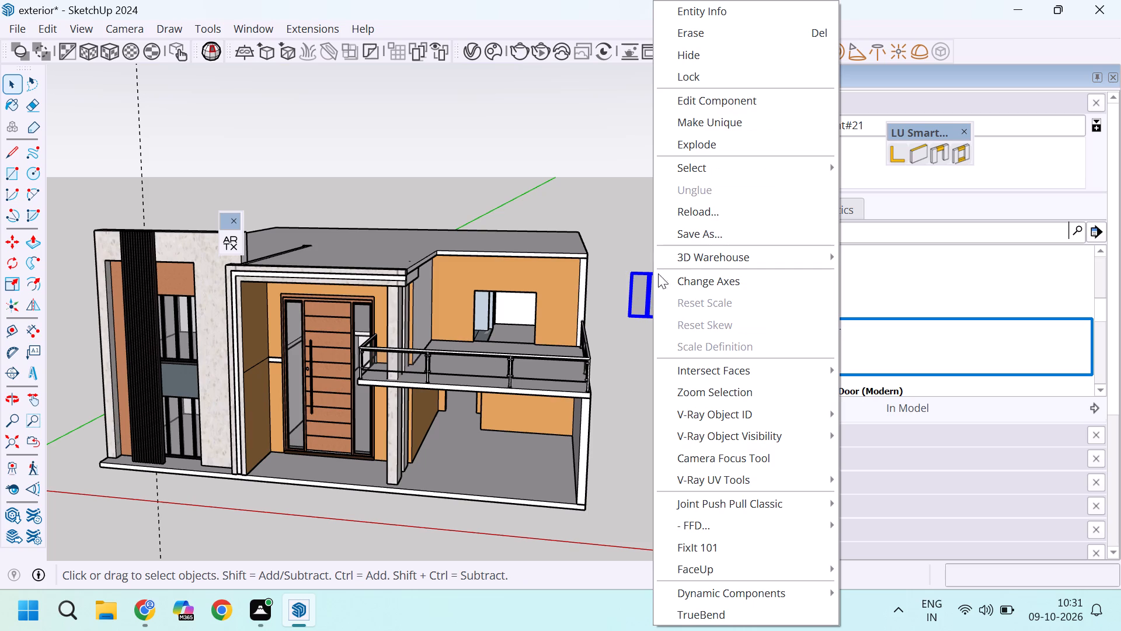
{"action": "left_click", "coordinate": [720, 126]}
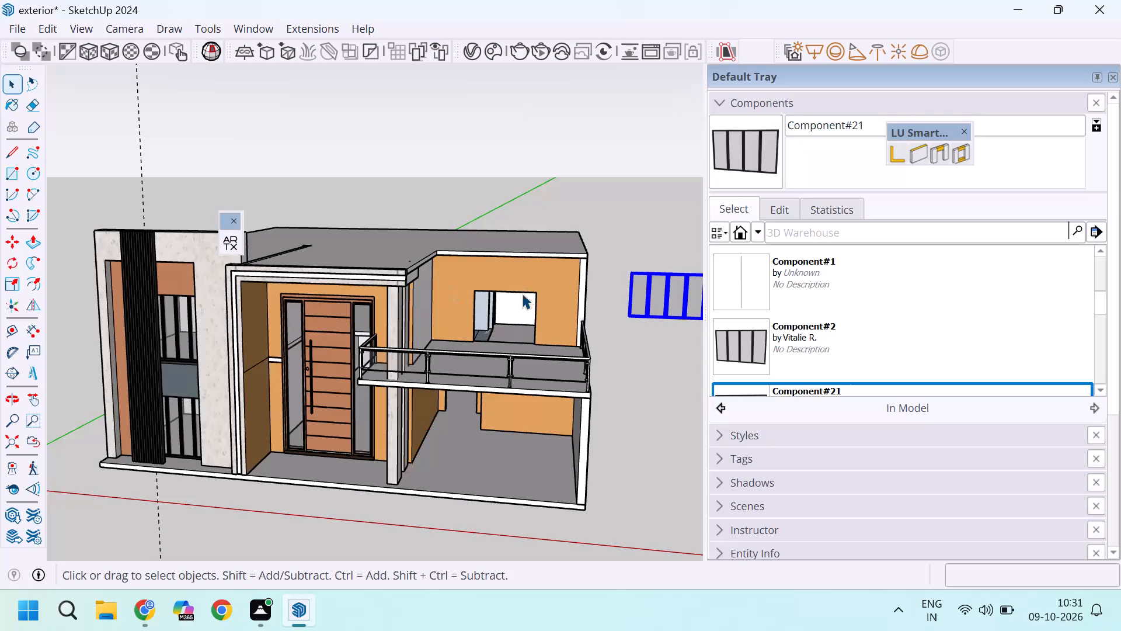
Inside the loose window component beside the house, delete the frame of the end pane farthest from the house.
{"action": "scroll", "coordinate": [451, 296], "scroll_direction": "down", "scroll_amount": 4}
{"action": "scroll", "coordinate": [593, 294], "scroll_direction": "up", "scroll_amount": 5}
{"action": "right_click", "coordinate": [639, 294]}
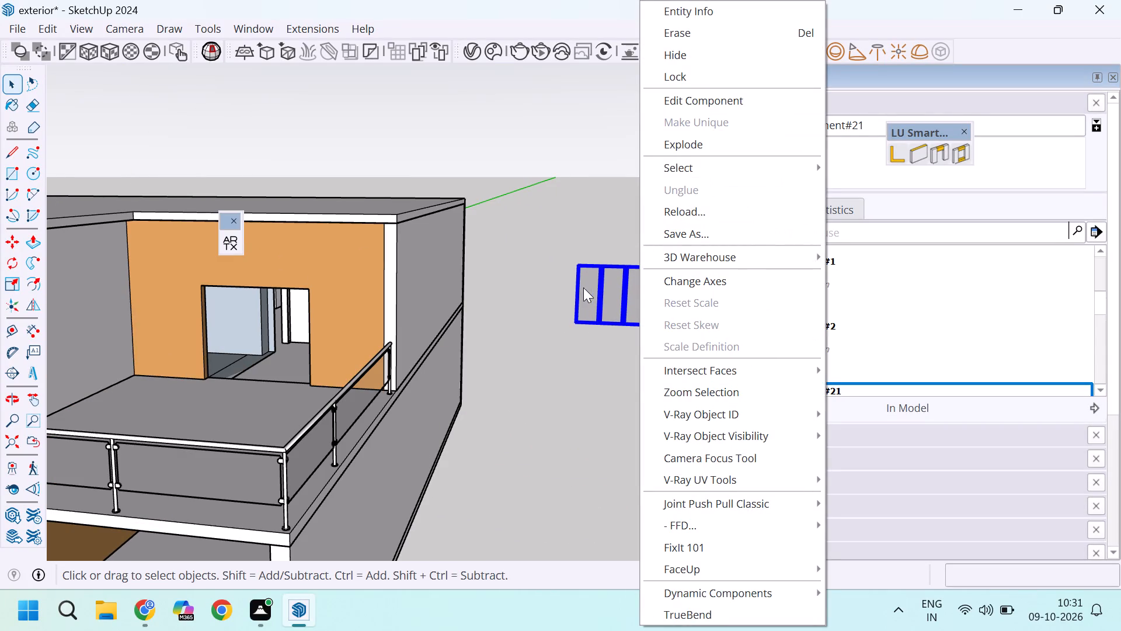
{"action": "left_click", "coordinate": [531, 214]}
{"action": "scroll", "coordinate": [486, 248], "scroll_direction": "down", "scroll_amount": 4}
{"action": "scroll", "coordinate": [591, 276], "scroll_direction": "up", "scroll_amount": 3}
{"action": "double_click", "coordinate": [594, 276]}
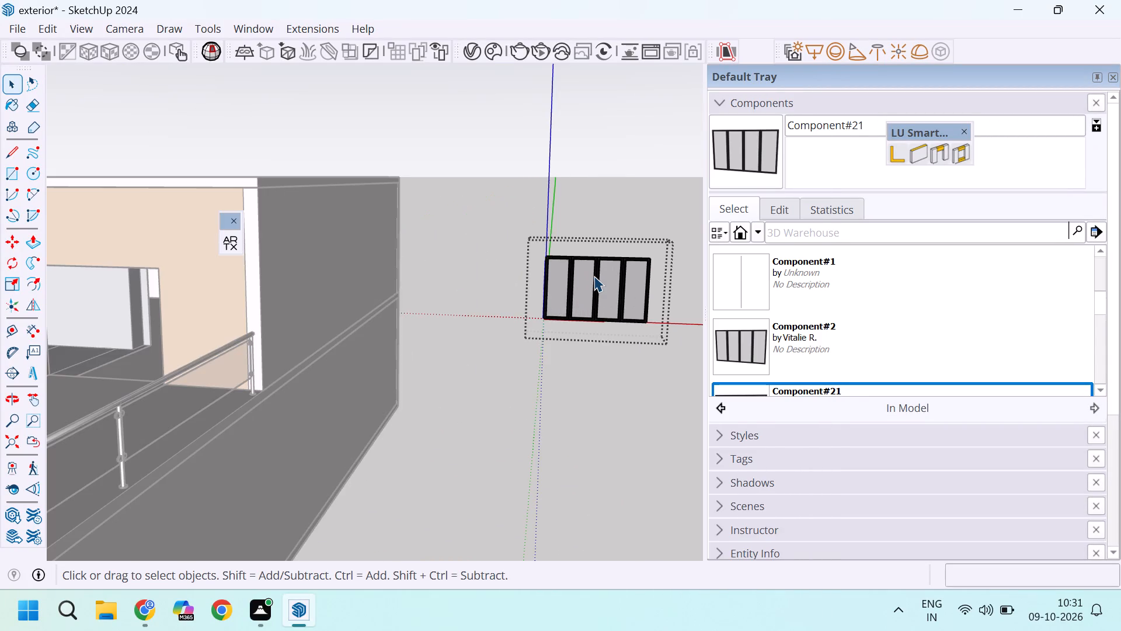
{"action": "middle_click_drag", "start_coordinate": [535, 281], "coordinate": [455, 293]}
{"action": "scroll", "coordinate": [489, 293], "scroll_direction": "down", "scroll_amount": 5}
{"action": "middle_click_drag", "start_coordinate": [512, 346], "coordinate": [638, 346]}
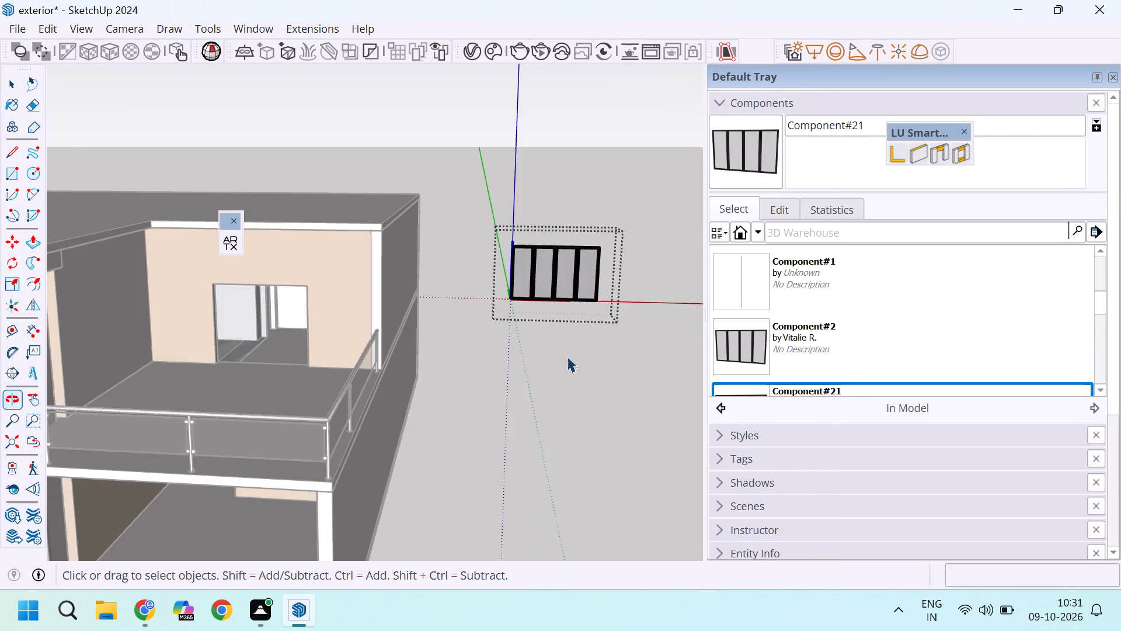
{"action": "scroll", "coordinate": [516, 339], "scroll_direction": "down", "scroll_amount": 5}
{"action": "scroll", "coordinate": [576, 307], "scroll_direction": "up", "scroll_amount": 9}
{"action": "left_click", "coordinate": [561, 255]}
{"action": "scroll", "coordinate": [569, 250], "scroll_direction": "up", "scroll_amount": 8}
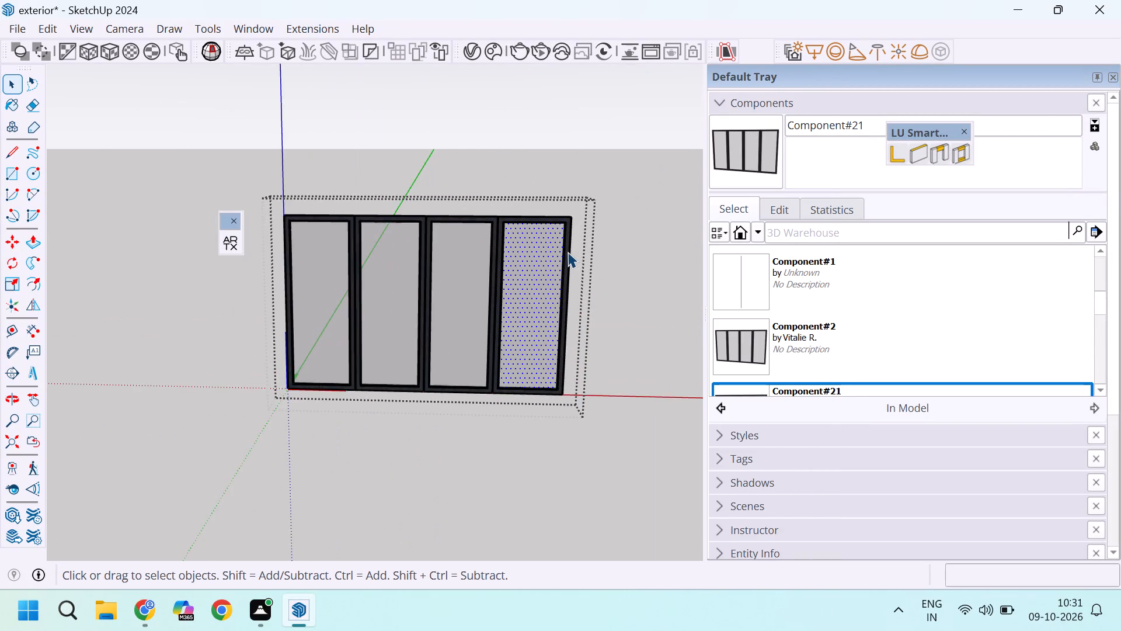
{"action": "double_click", "coordinate": [568, 252]}
{"action": "left_click", "coordinate": [568, 252]}
{"action": "left_click", "coordinate": [616, 161]}
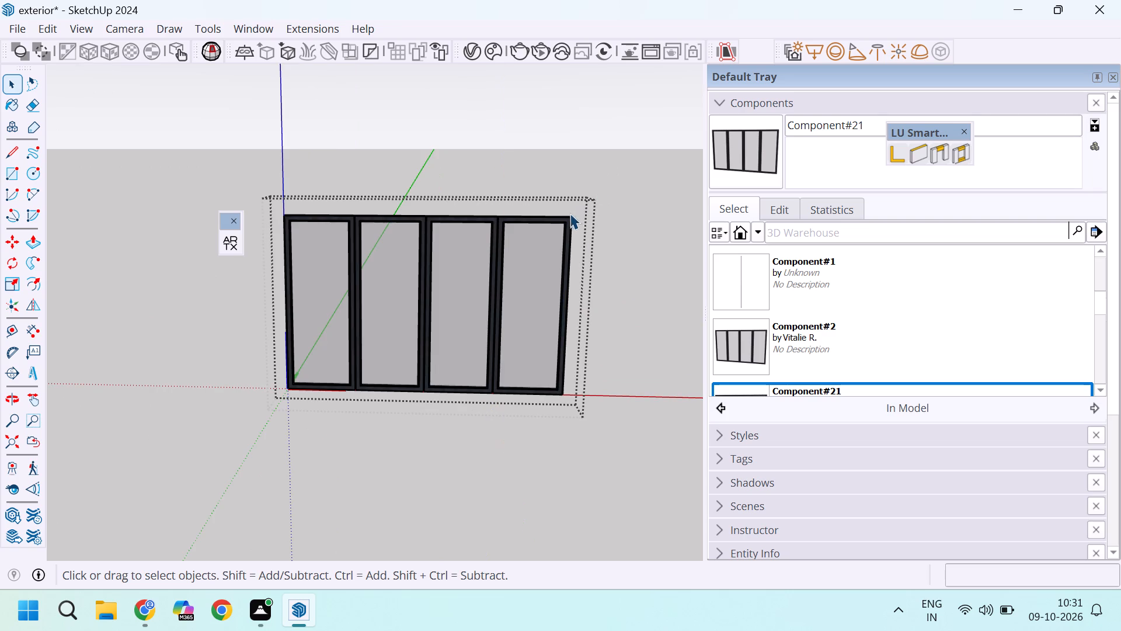
{"action": "left_click", "coordinate": [566, 218]}
{"action": "key", "text": "Delete"}
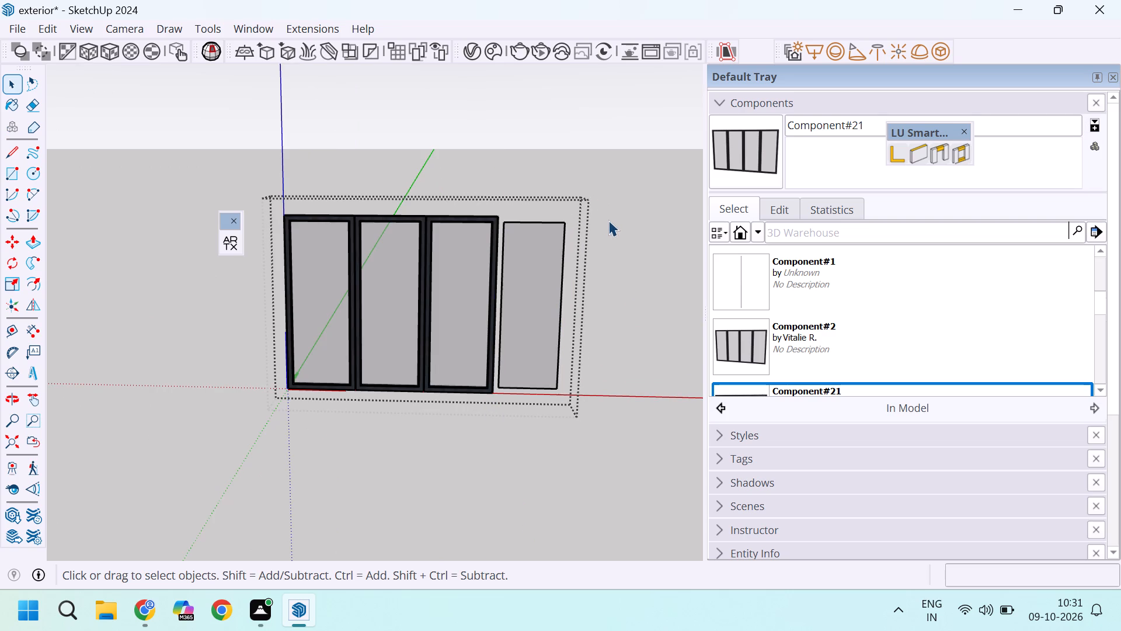
Delete the leftover glass pane of the removed frame and leave the window component.
{"action": "left_click", "coordinate": [563, 258]}
{"action": "scroll", "coordinate": [558, 266], "scroll_direction": "down", "scroll_amount": 2}
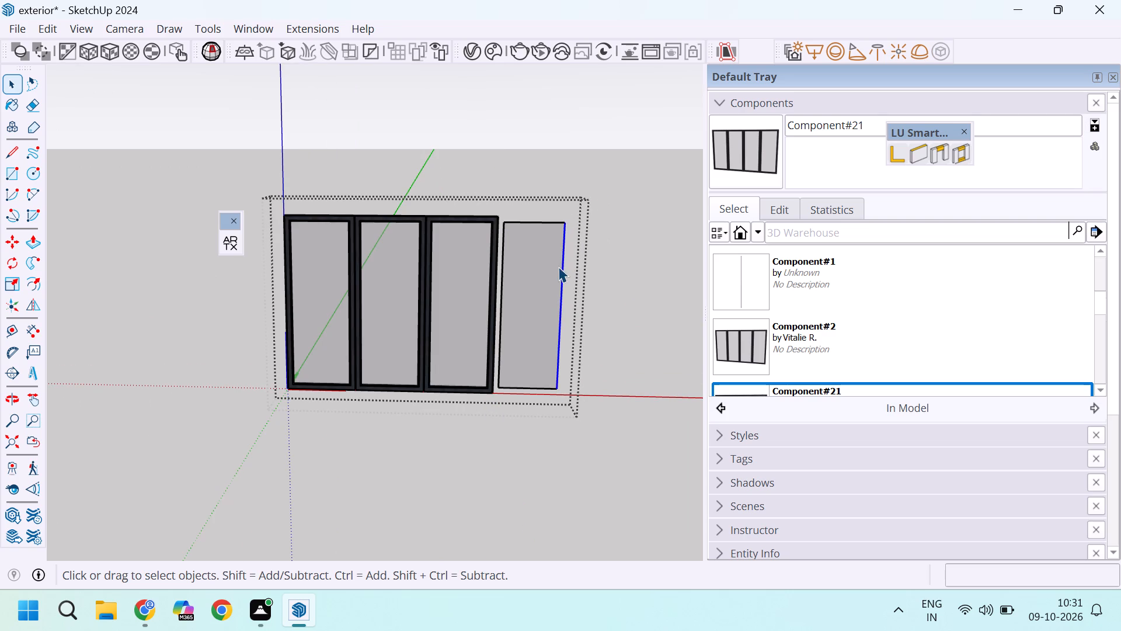
{"action": "scroll", "coordinate": [558, 266], "scroll_direction": "down", "scroll_amount": 1}
{"action": "scroll", "coordinate": [555, 342], "scroll_direction": "up", "scroll_amount": 3}
{"action": "double_click", "coordinate": [541, 327]}
{"action": "key", "text": "Delete"}
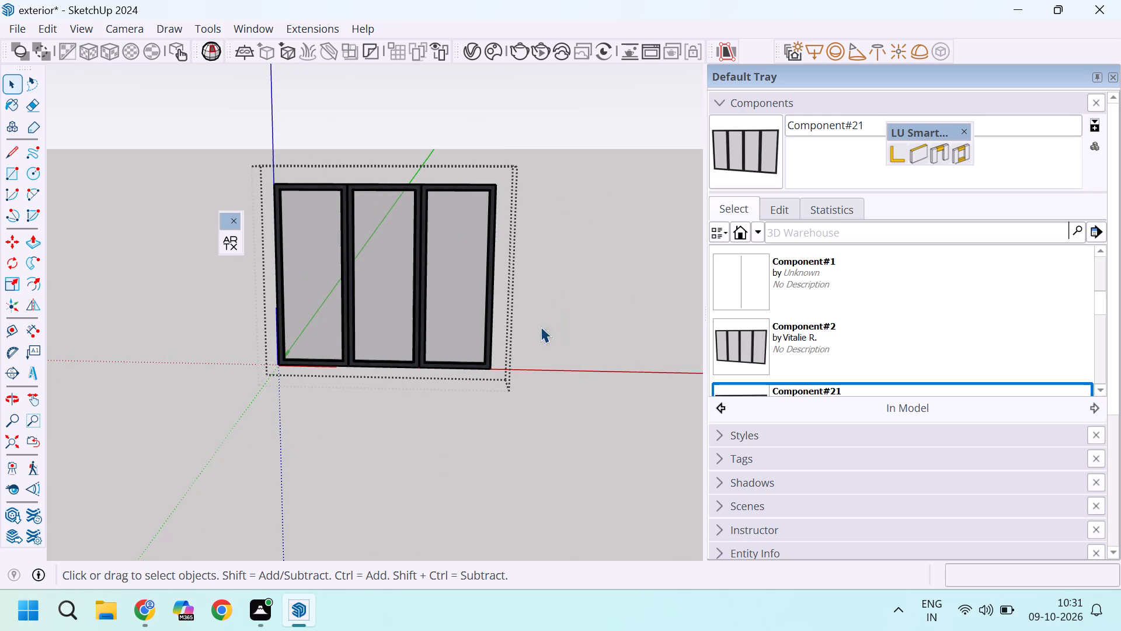
{"action": "left_click", "coordinate": [640, 235]}
Move the three-pane window by its lower left corner onto the lower left corner of the upper-floor opening behind the balcony.
{"action": "scroll", "coordinate": [640, 235], "scroll_direction": "down", "scroll_amount": 5}
{"action": "scroll", "coordinate": [325, 335], "scroll_direction": "up", "scroll_amount": 2}
{"action": "middle_click_drag", "start_coordinate": [345, 348], "coordinate": [448, 379]}
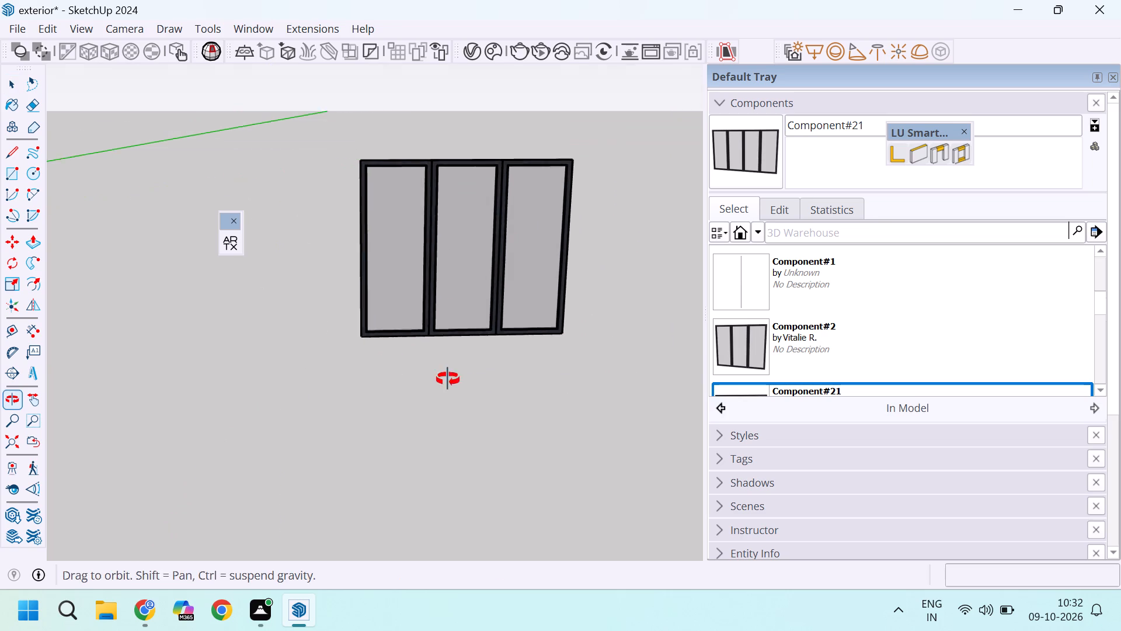
{"action": "middle_click_drag", "start_coordinate": [448, 379], "coordinate": [504, 386]}
{"action": "scroll", "coordinate": [318, 335], "scroll_direction": "up", "scroll_amount": 17}
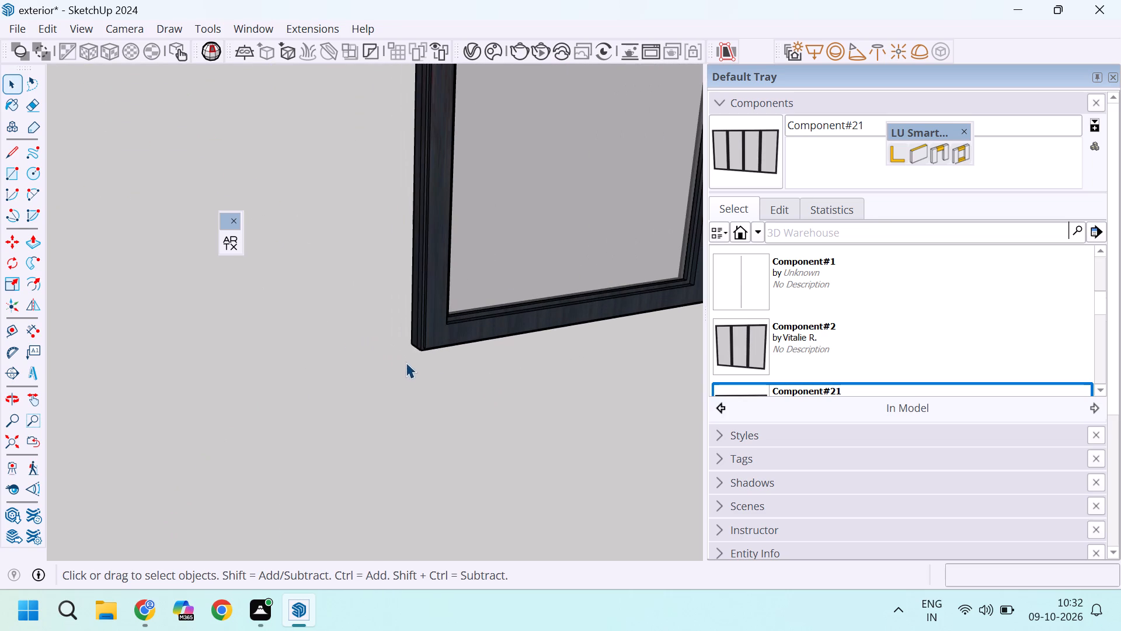
{"action": "key", "text": "m"}
{"action": "scroll", "coordinate": [408, 359], "scroll_direction": "up", "scroll_amount": 5}
{"action": "left_click_drag", "start_coordinate": [418, 343], "coordinate": [406, 343]}
{"action": "scroll", "coordinate": [398, 298], "scroll_direction": "down", "scroll_amount": 4}
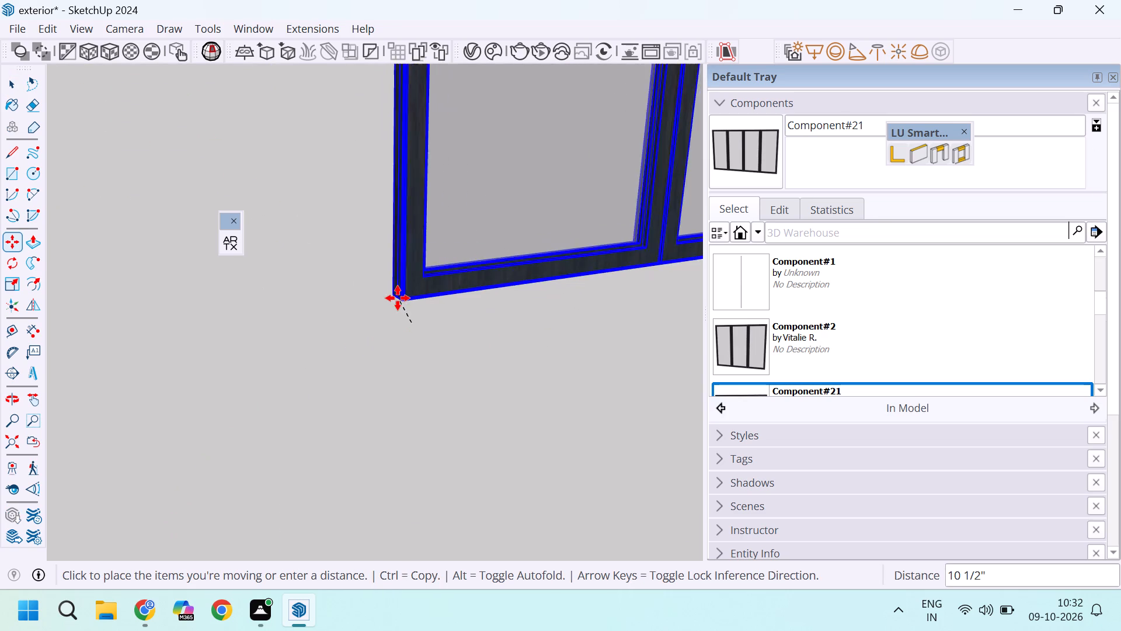
{"action": "scroll", "coordinate": [398, 298], "scroll_direction": "down", "scroll_amount": 20}
{"action": "scroll", "coordinate": [398, 298], "scroll_direction": "down", "scroll_amount": 20}
{"action": "scroll", "coordinate": [398, 298], "scroll_direction": "down", "scroll_amount": 7}
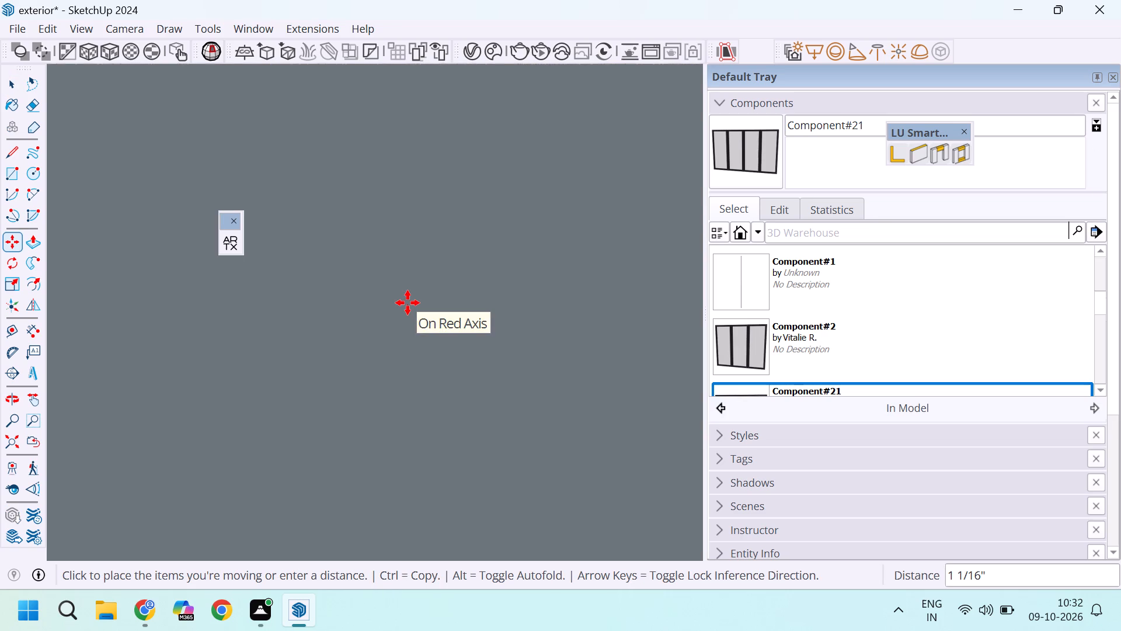
{"action": "scroll", "coordinate": [408, 303], "scroll_direction": "down", "scroll_amount": 20}
{"action": "scroll", "coordinate": [408, 303], "scroll_direction": "down", "scroll_amount": 20}
{"action": "scroll", "coordinate": [408, 303], "scroll_direction": "down", "scroll_amount": 7}
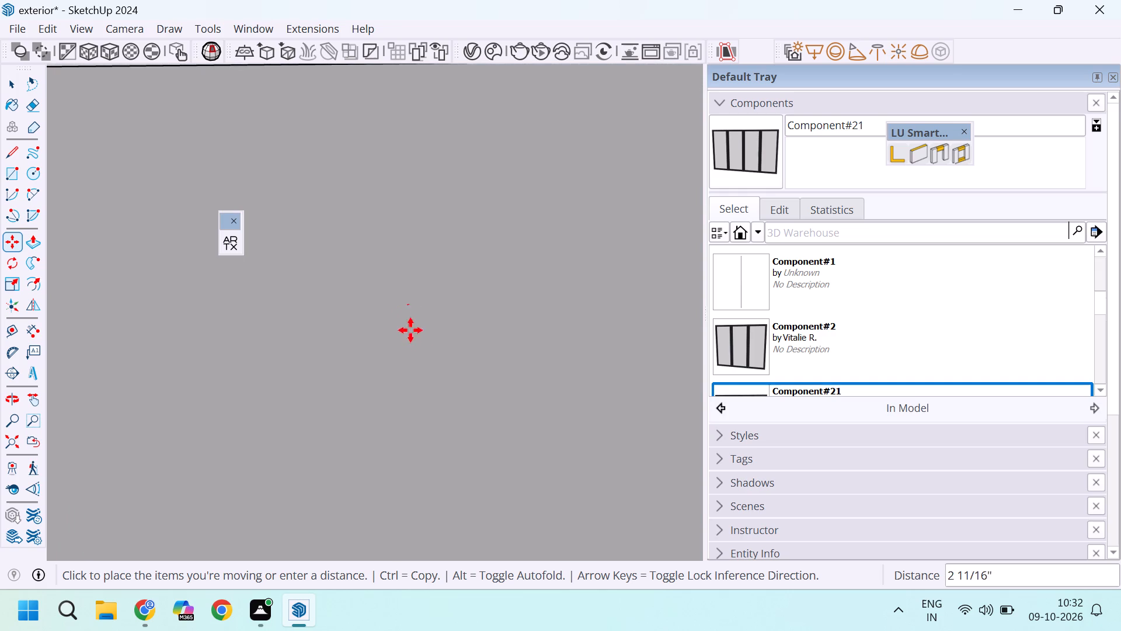
{"action": "scroll", "coordinate": [410, 330], "scroll_direction": "down", "scroll_amount": 20}
{"action": "scroll", "coordinate": [410, 330], "scroll_direction": "down", "scroll_amount": 20}
{"action": "scroll", "coordinate": [410, 330], "scroll_direction": "down", "scroll_amount": 7}
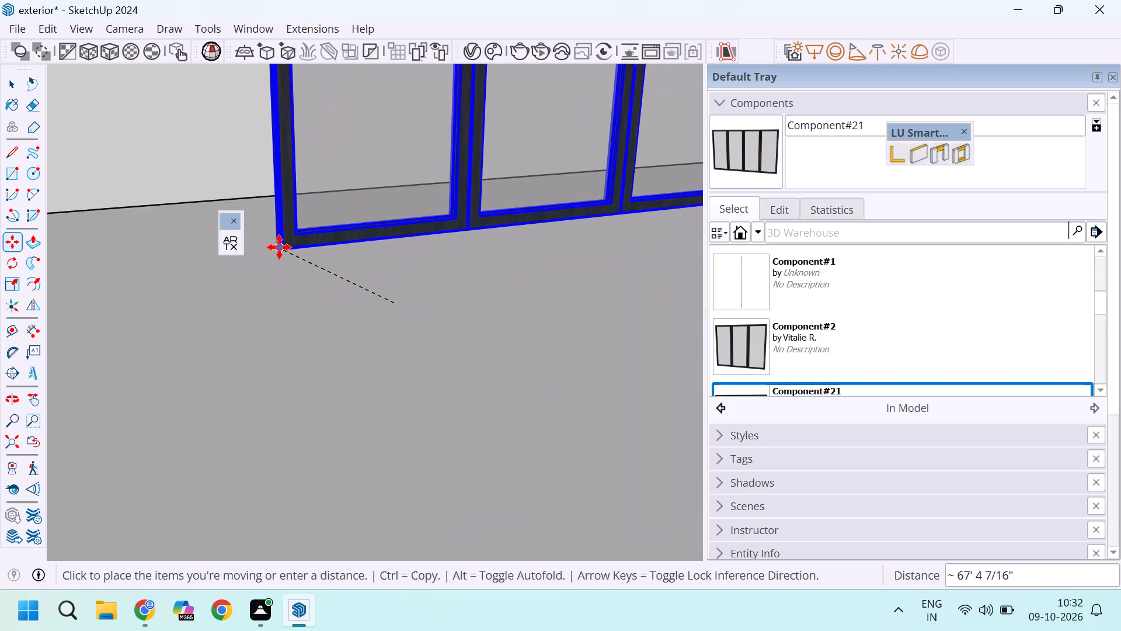
{"action": "scroll", "coordinate": [279, 247], "scroll_direction": "down", "scroll_amount": 20}
{"action": "scroll", "coordinate": [279, 247], "scroll_direction": "down", "scroll_amount": 8}
{"action": "scroll", "coordinate": [415, 349], "scroll_direction": "up", "scroll_amount": 1}
{"action": "middle_click_drag", "start_coordinate": [415, 351], "coordinate": [291, 362]}
{"action": "scroll", "coordinate": [355, 345], "scroll_direction": "up", "scroll_amount": 20}
{"action": "scroll", "coordinate": [355, 345], "scroll_direction": "up", "scroll_amount": 5}
{"action": "middle_click_drag", "start_coordinate": [309, 394], "coordinate": [259, 418]}
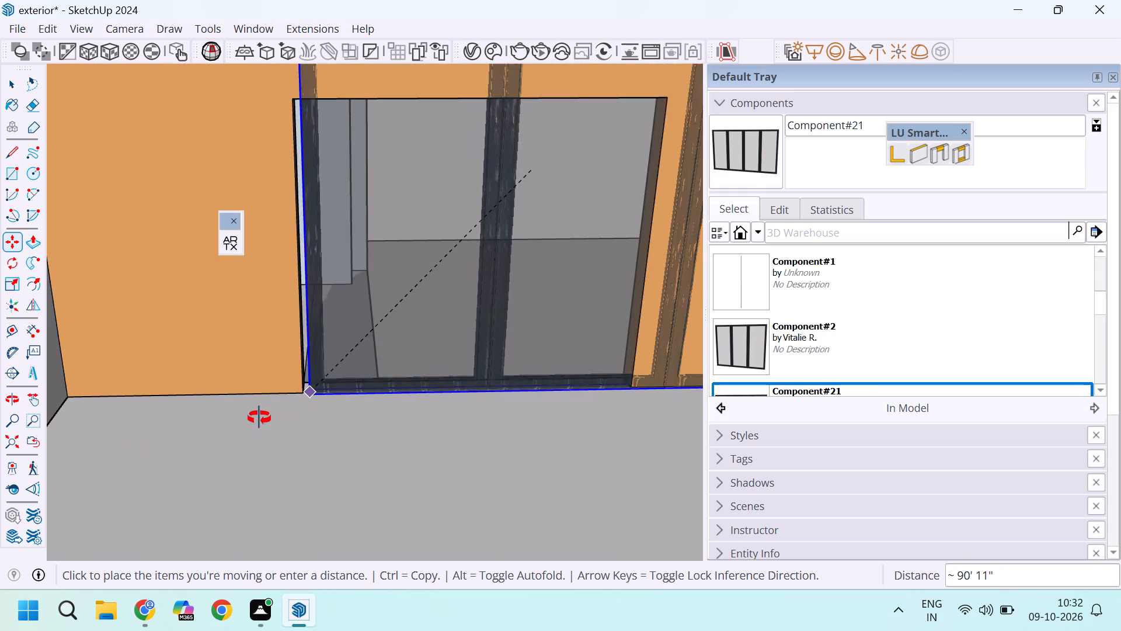
{"action": "middle_click_drag", "start_coordinate": [259, 418], "coordinate": [250, 418]}
{"action": "middle_click", "coordinate": [250, 418]}
{"action": "scroll", "coordinate": [270, 412], "scroll_direction": "up", "scroll_amount": 20}
{"action": "scroll", "coordinate": [270, 412], "scroll_direction": "up", "scroll_amount": 15}
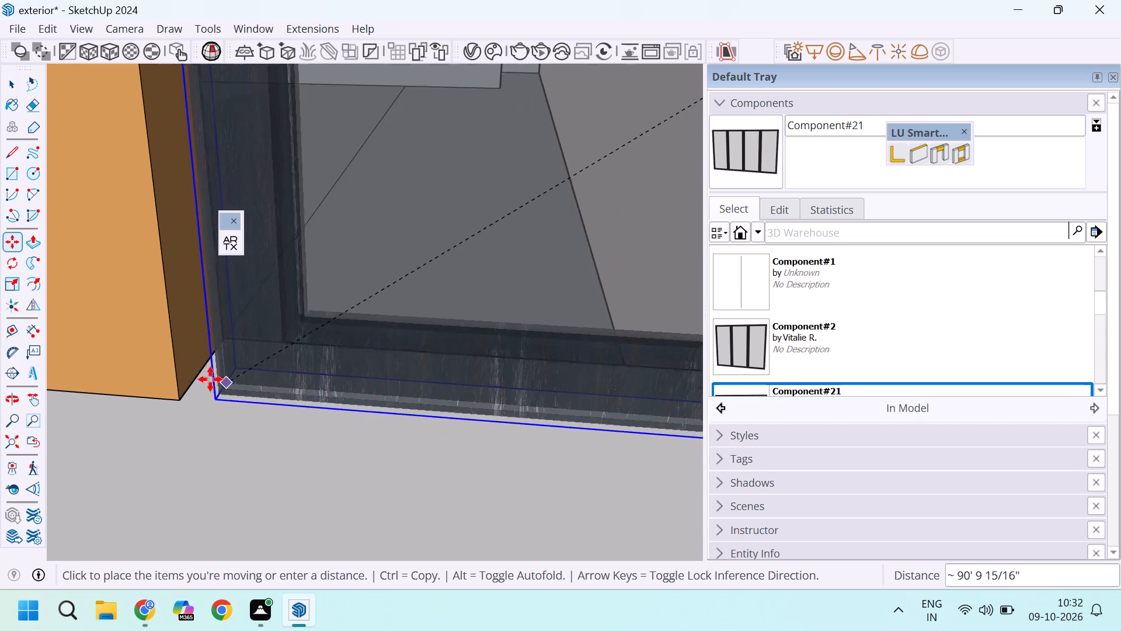
{"action": "scroll", "coordinate": [210, 379], "scroll_direction": "up", "scroll_amount": 9}
{"action": "left_click", "coordinate": [176, 331]}
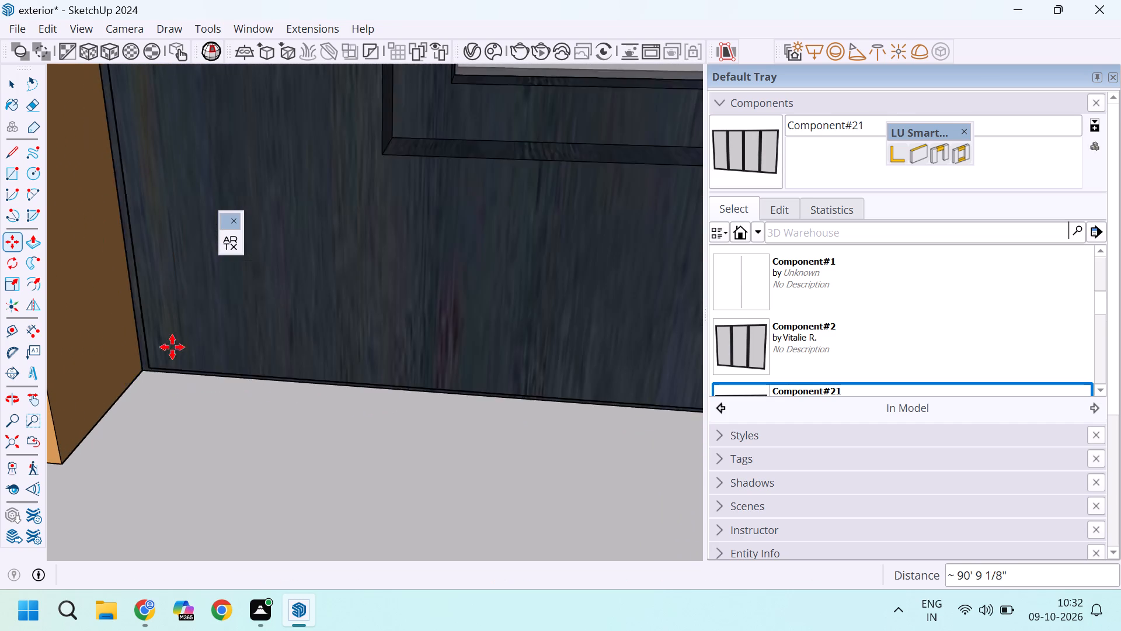
Show the model's hidden back edges so the window's outline is traceable behind the orange wall.
{"action": "scroll", "coordinate": [147, 431], "scroll_direction": "down", "scroll_amount": 20}
{"action": "scroll", "coordinate": [147, 431], "scroll_direction": "down", "scroll_amount": 18}
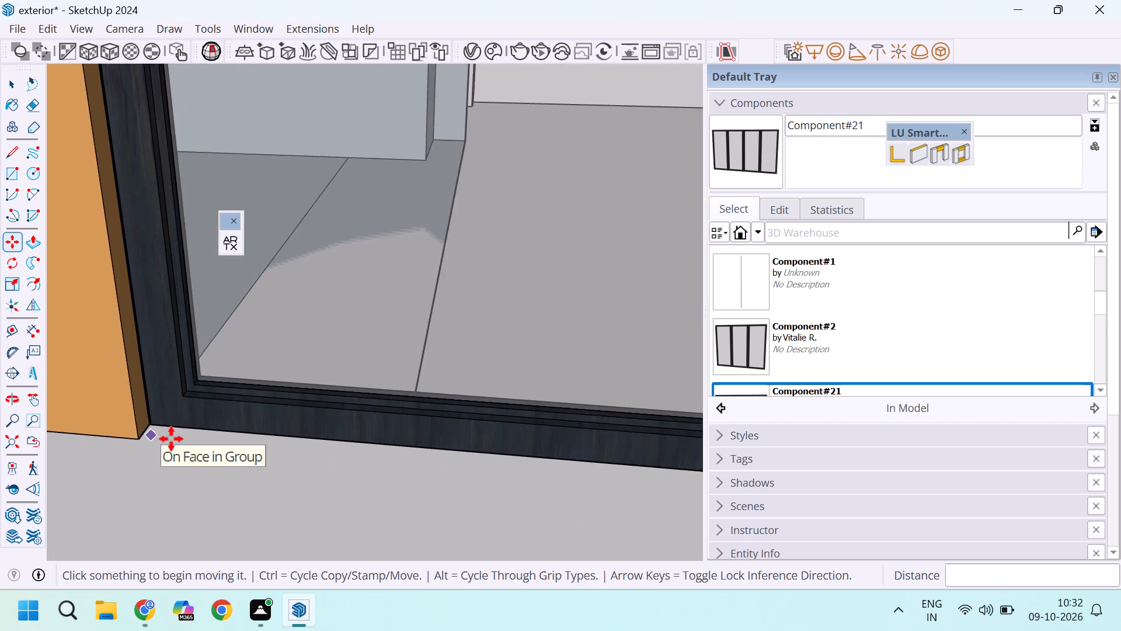
{"action": "scroll", "coordinate": [171, 439], "scroll_direction": "down", "scroll_amount": 20}
{"action": "scroll", "coordinate": [171, 439], "scroll_direction": "down", "scroll_amount": 5}
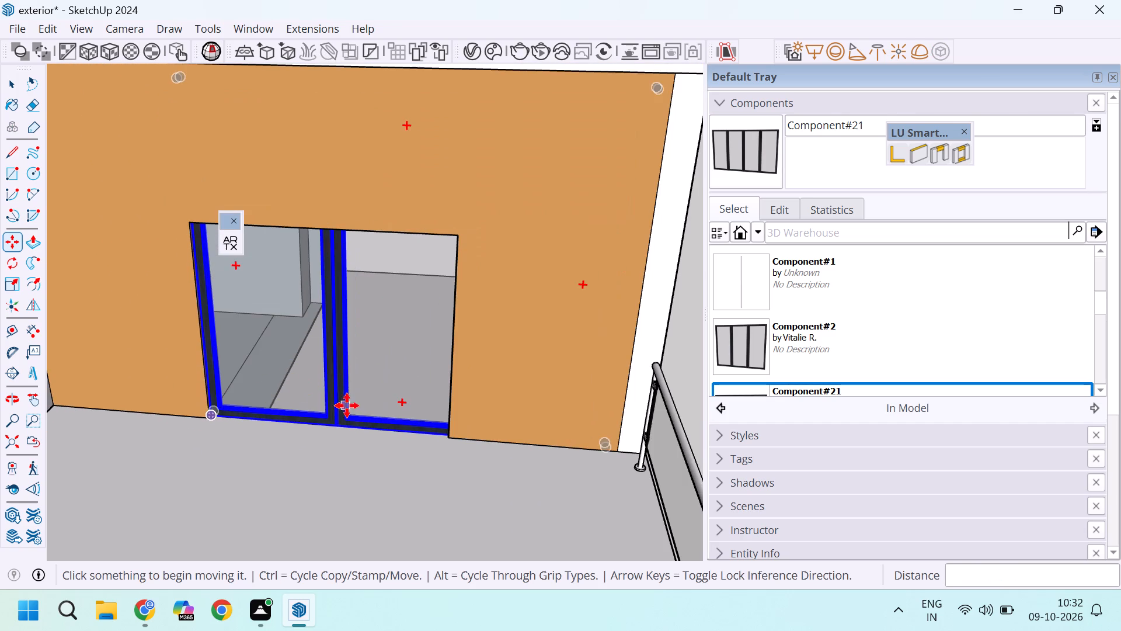
{"action": "middle_click_drag", "start_coordinate": [347, 405], "coordinate": [387, 325]}
{"action": "scroll", "coordinate": [391, 327], "scroll_direction": "down", "scroll_amount": 20}
{"action": "scroll", "coordinate": [391, 327], "scroll_direction": "down", "scroll_amount": 1}
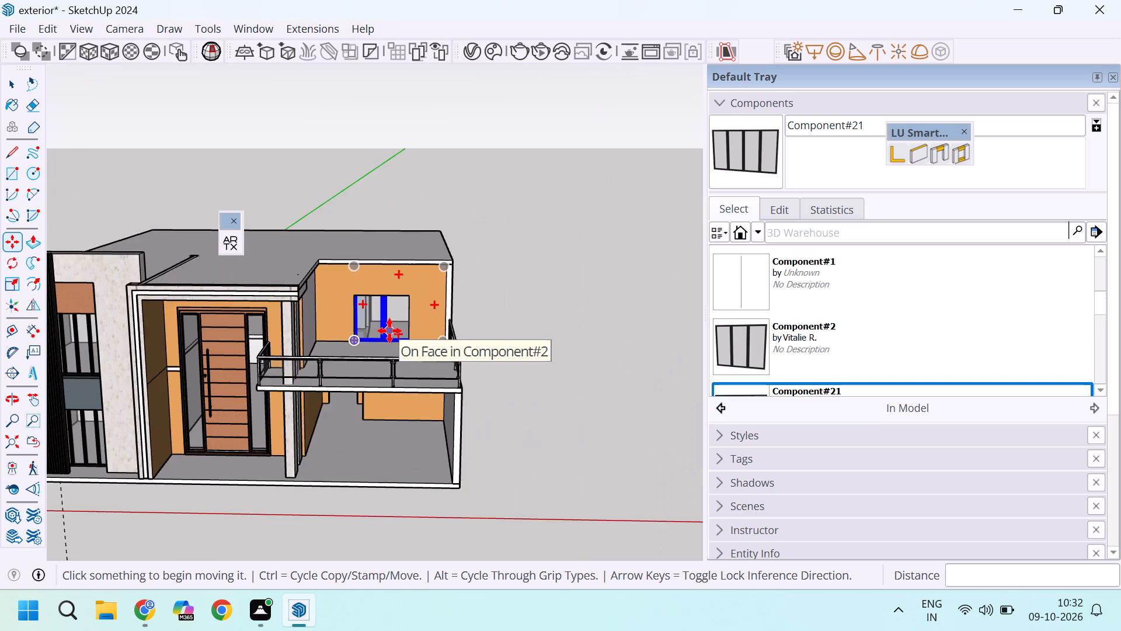
{"action": "scroll", "coordinate": [389, 331], "scroll_direction": "down", "scroll_amount": 5}
{"action": "scroll", "coordinate": [387, 331], "scroll_direction": "up", "scroll_amount": 16}
{"action": "key", "text": "s"}
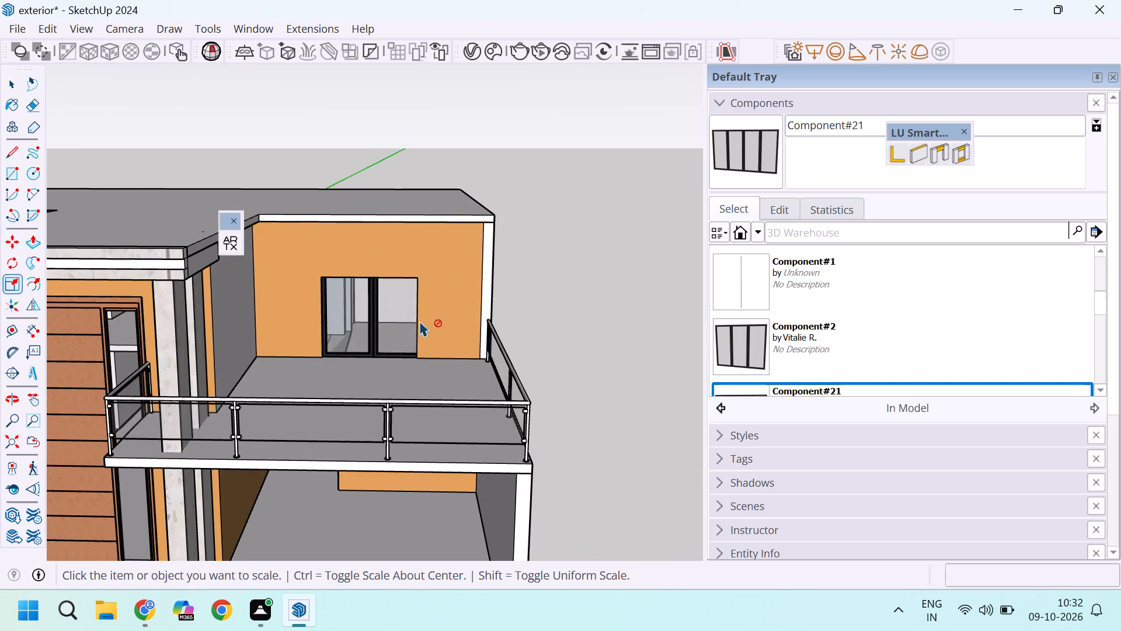
{"action": "key", "text": "k"}
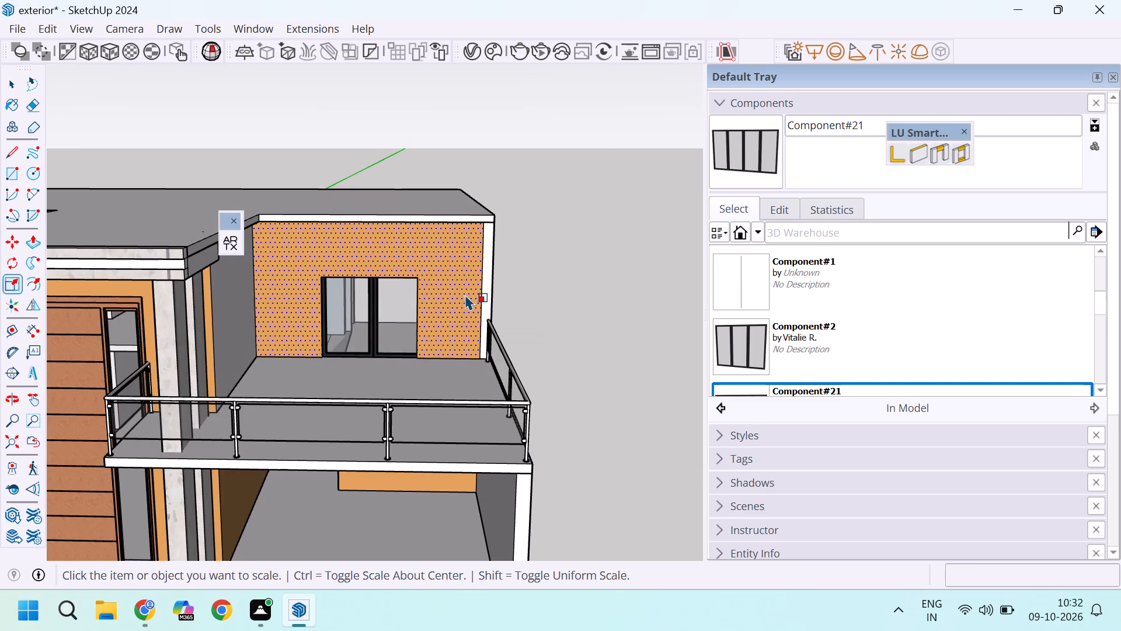
Scale the placed window's width by about 0.62 along the red axis to meet the opening's far side edge.
{"action": "scroll", "coordinate": [454, 290], "scroll_direction": "up", "scroll_amount": 9}
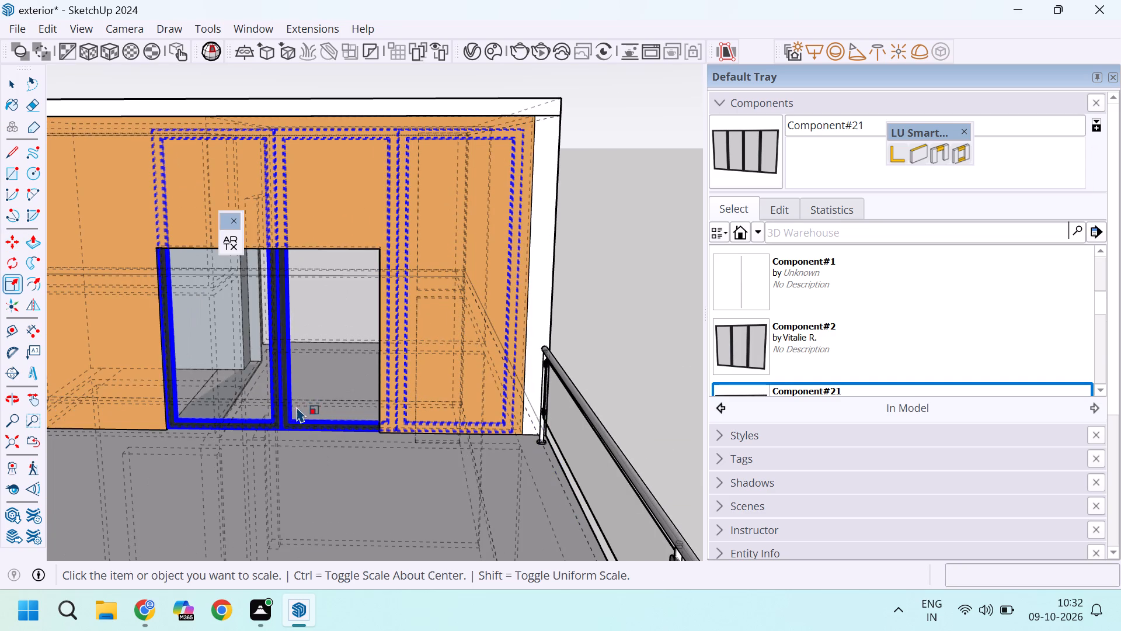
{"action": "key", "text": "space"}
{"action": "left_click", "coordinate": [291, 386]}
{"action": "left_click", "coordinate": [277, 372]}
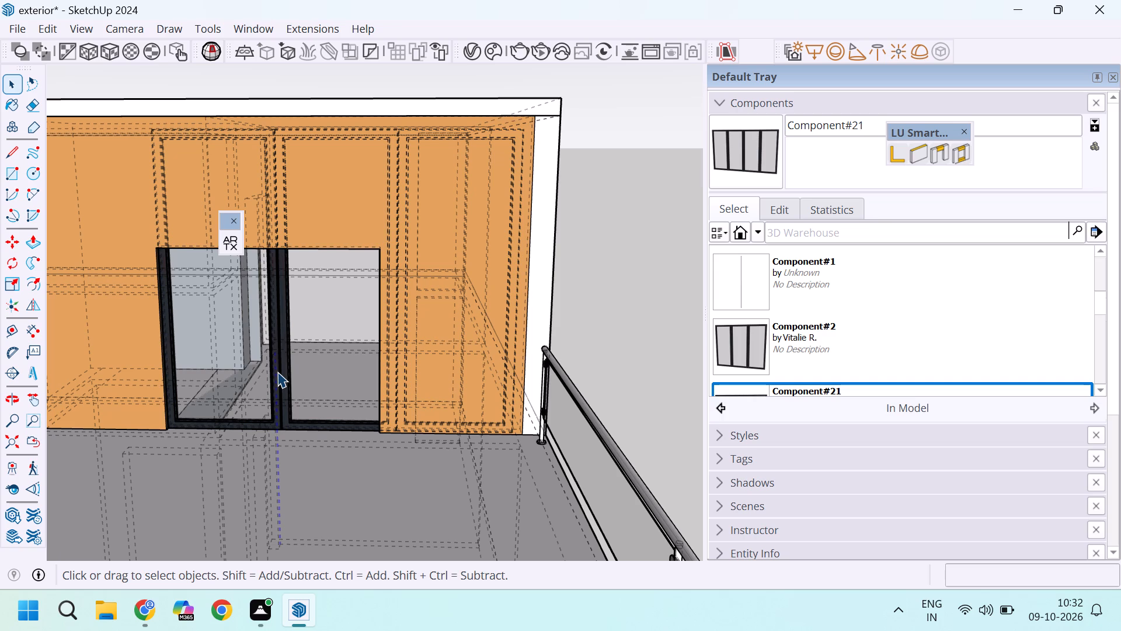
{"action": "left_click", "coordinate": [290, 346]}
{"action": "key", "text": "s"}
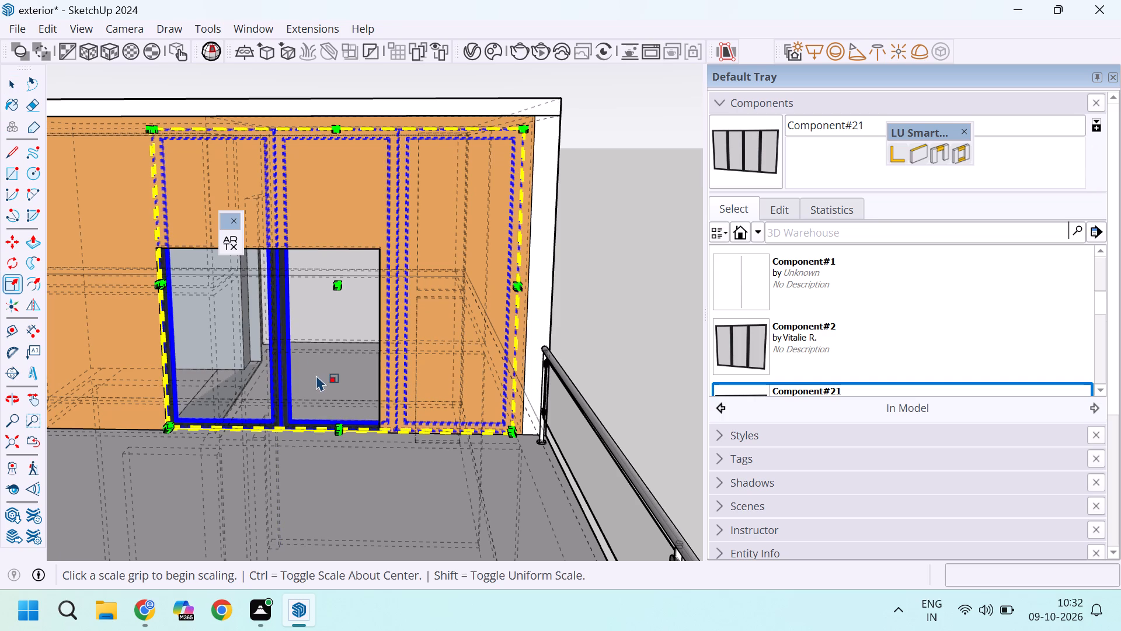
{"action": "scroll", "coordinate": [517, 270], "scroll_direction": "up", "scroll_amount": 20}
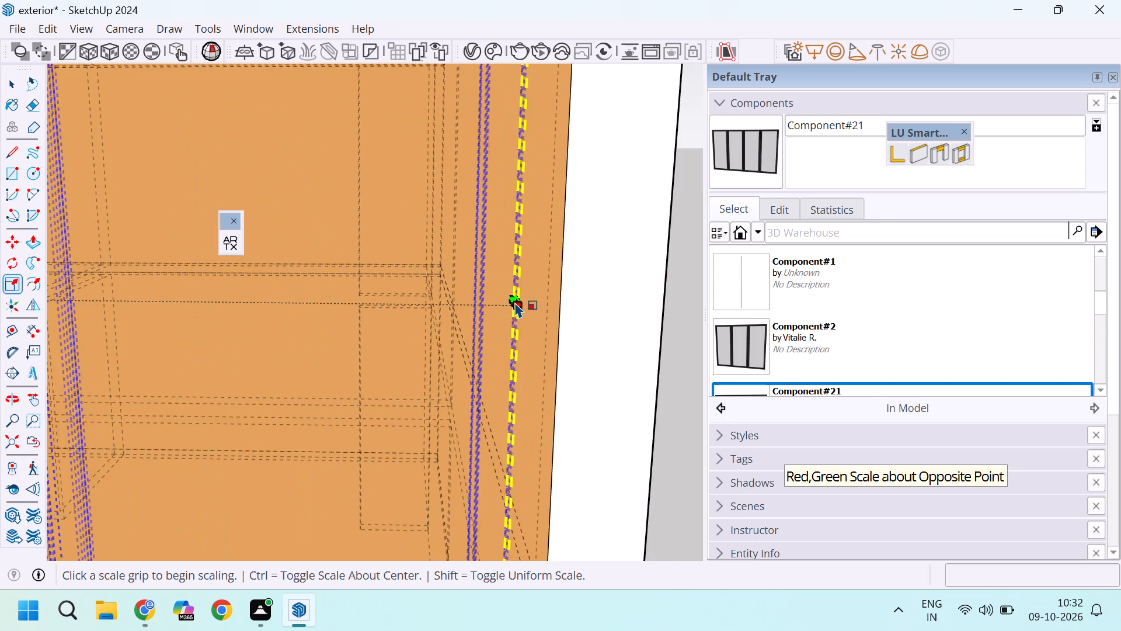
{"action": "scroll", "coordinate": [515, 302], "scroll_direction": "up", "scroll_amount": 11}
{"action": "left_click", "coordinate": [525, 304]}
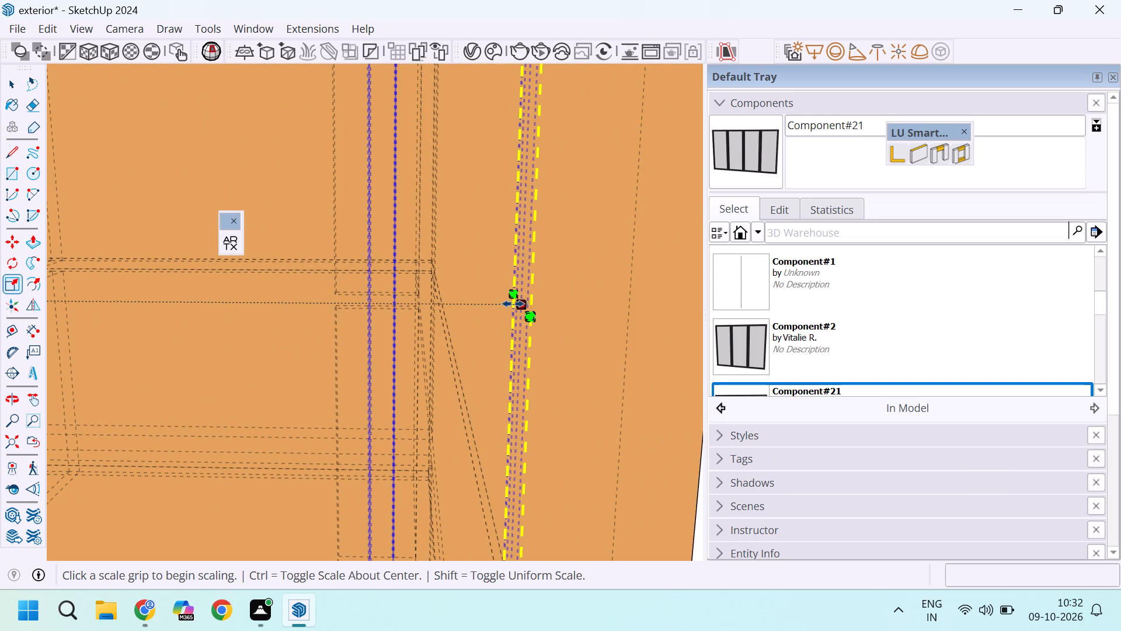
{"action": "scroll", "coordinate": [513, 304], "scroll_direction": "down", "scroll_amount": 7}
{"action": "scroll", "coordinate": [476, 317], "scroll_direction": "down", "scroll_amount": 20}
{"action": "scroll", "coordinate": [476, 317], "scroll_direction": "down", "scroll_amount": 7}
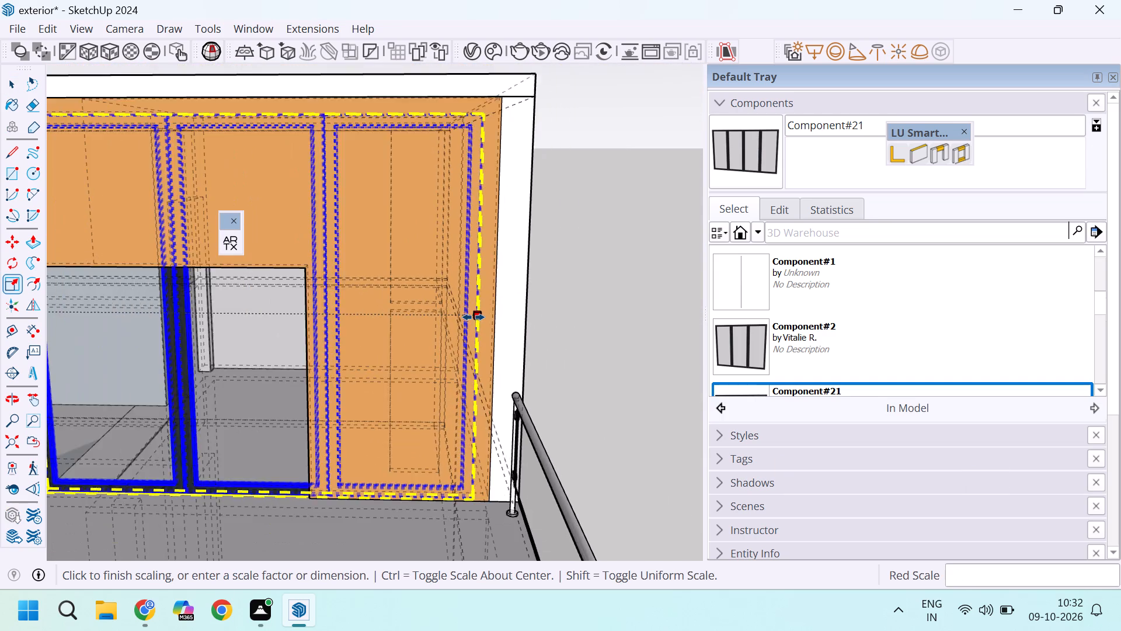
{"action": "scroll", "coordinate": [329, 348], "scroll_direction": "up", "scroll_amount": 6}
{"action": "left_click", "coordinate": [339, 347]}
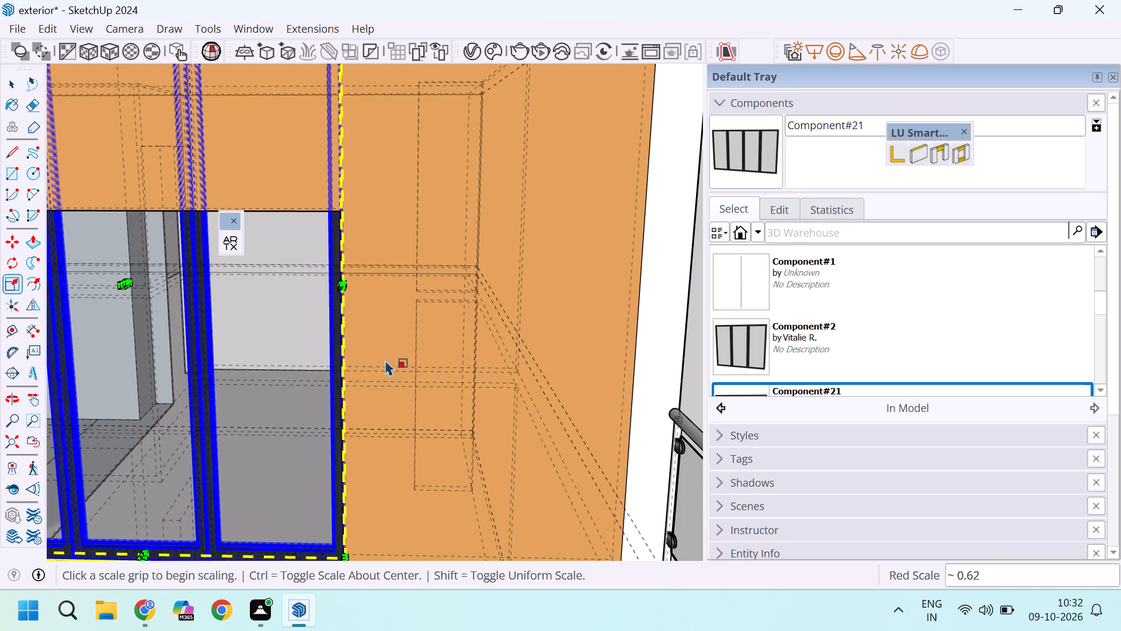
Scale the three-pane window's height along the blue axis so its top meets the upper edge of the balcony opening.
{"action": "scroll", "coordinate": [389, 362], "scroll_direction": "down", "scroll_amount": 6}
{"action": "scroll", "coordinate": [242, 176], "scroll_direction": "up", "scroll_amount": 4}
{"action": "middle_click_drag", "start_coordinate": [256, 199], "coordinate": [290, 280]}
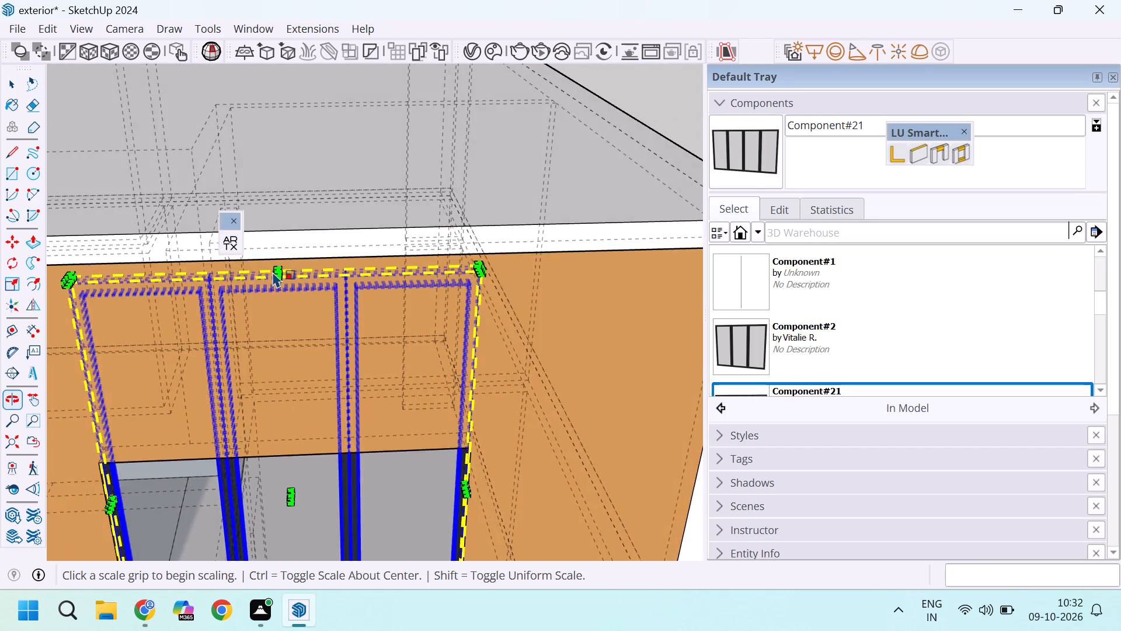
{"action": "scroll", "coordinate": [273, 271], "scroll_direction": "up", "scroll_amount": 13}
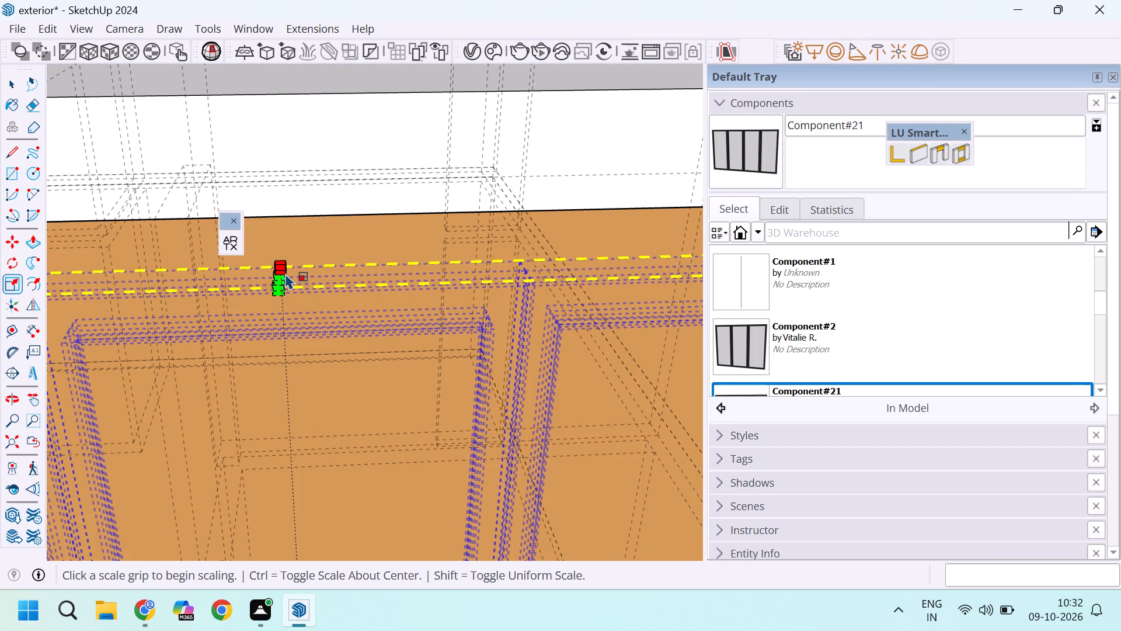
{"action": "scroll", "coordinate": [284, 272], "scroll_direction": "up", "scroll_amount": 13}
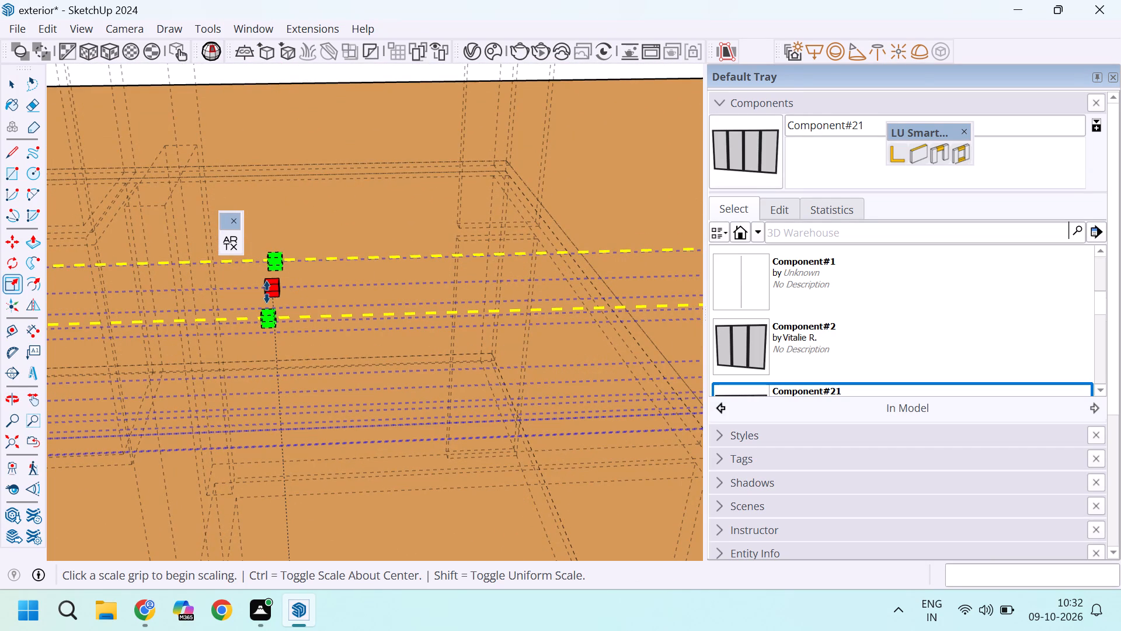
{"action": "left_click", "coordinate": [270, 292]}
{"action": "scroll", "coordinate": [283, 342], "scroll_direction": "down", "scroll_amount": 18}
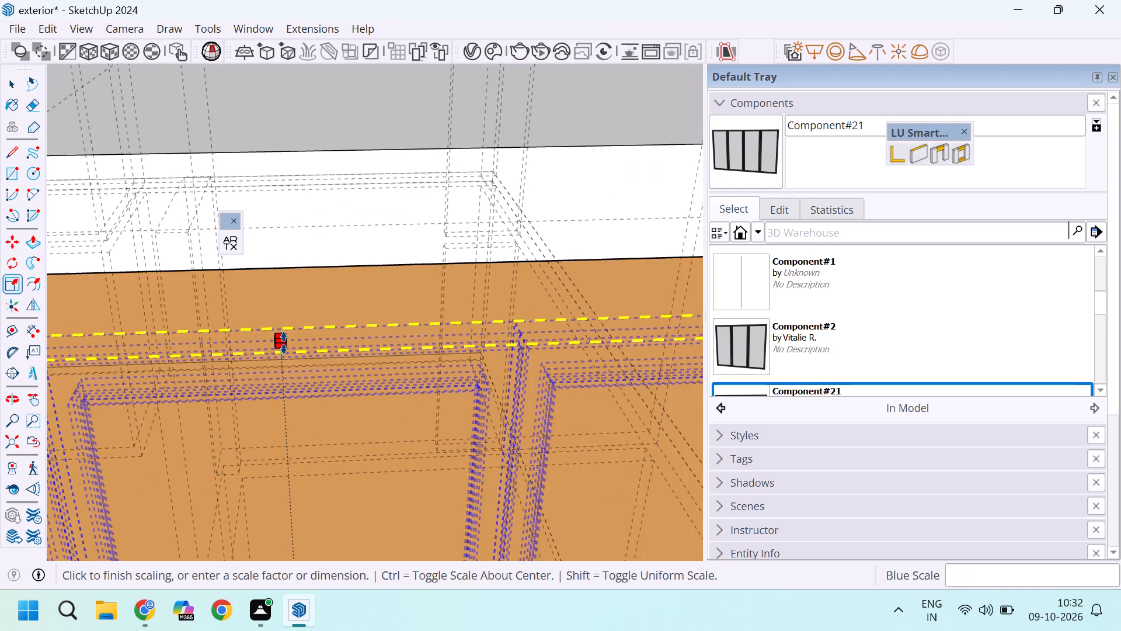
{"action": "scroll", "coordinate": [284, 343], "scroll_direction": "down", "scroll_amount": 20}
{"action": "scroll", "coordinate": [284, 343], "scroll_direction": "down", "scroll_amount": 1}
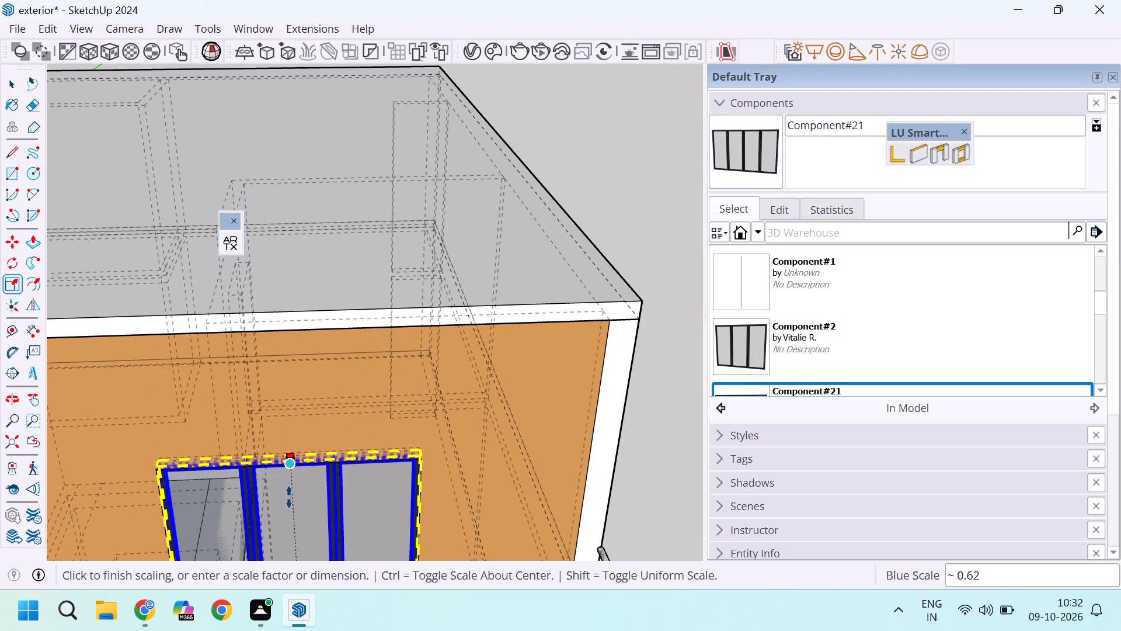
{"action": "middle_click_drag", "start_coordinate": [289, 498], "coordinate": [278, 362]}
{"action": "scroll", "coordinate": [278, 361], "scroll_direction": "up", "scroll_amount": 5}
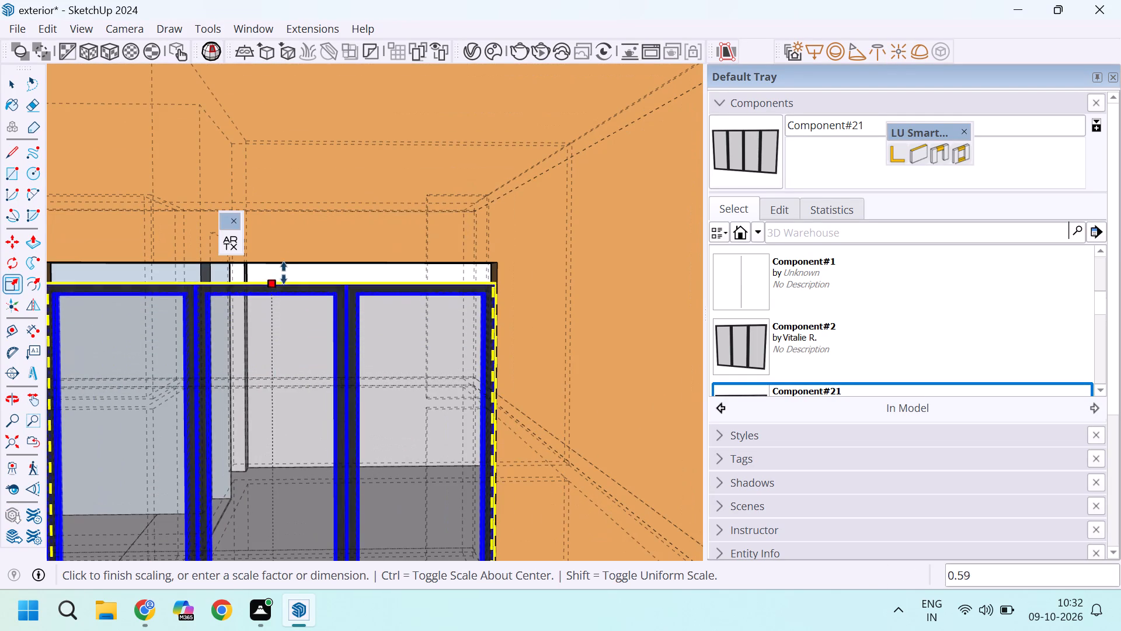
{"action": "scroll", "coordinate": [297, 263], "scroll_direction": "up", "scroll_amount": 5}
{"action": "left_click", "coordinate": [297, 263]}
{"action": "scroll", "coordinate": [314, 244], "scroll_direction": "down", "scroll_amount": 8}
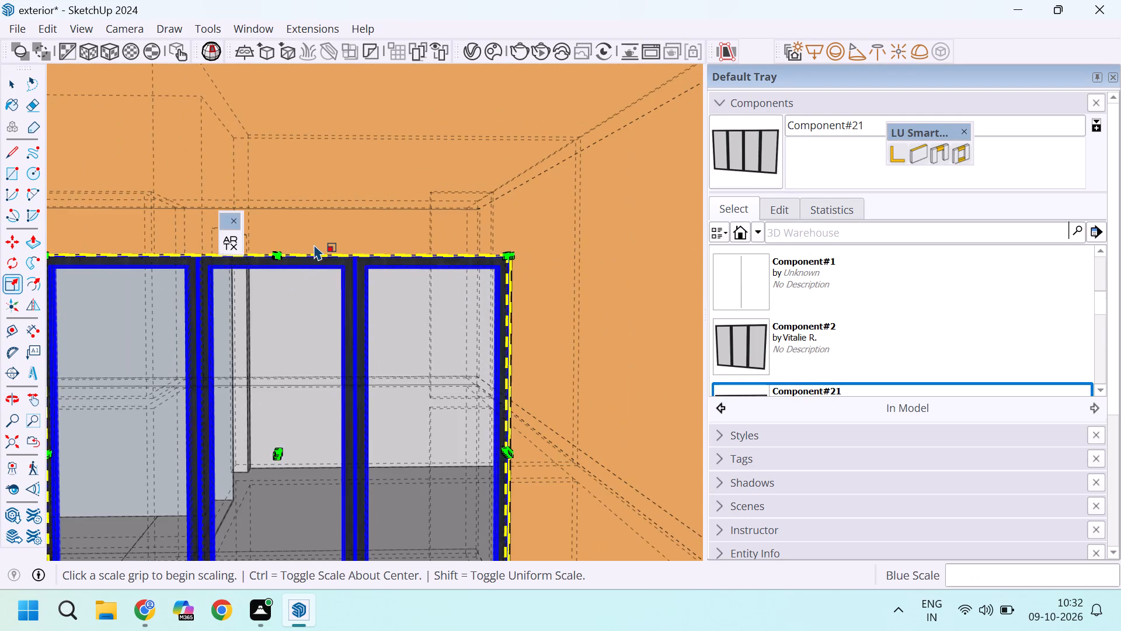
{"action": "scroll", "coordinate": [314, 244], "scroll_direction": "down", "scroll_amount": 10}
Turn off the display of the model's hidden back edges and deselect the window.
{"action": "key", "text": "space"}
{"action": "key", "text": "k"}
{"action": "left_click", "coordinate": [601, 237]}
{"action": "middle_click_drag", "start_coordinate": [587, 304], "coordinate": [516, 330]}
{"action": "scroll", "coordinate": [524, 318], "scroll_direction": "down", "scroll_amount": 6}
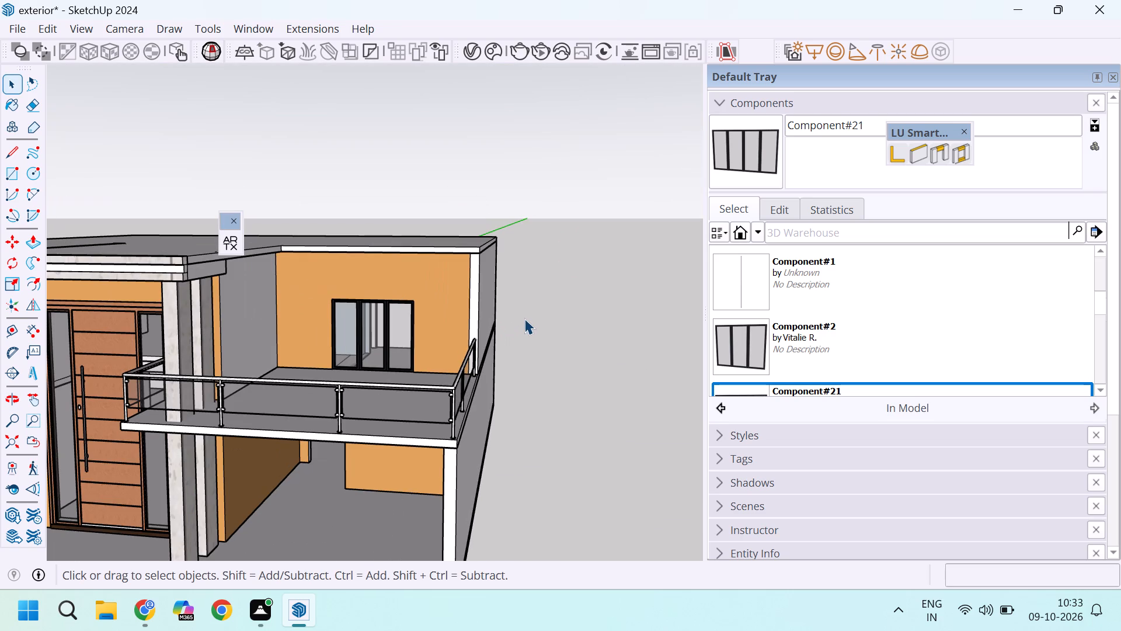
{"action": "scroll", "coordinate": [516, 306], "scroll_direction": "down", "scroll_amount": 9}
{"action": "scroll", "coordinate": [454, 358], "scroll_direction": "up", "scroll_amount": 3}
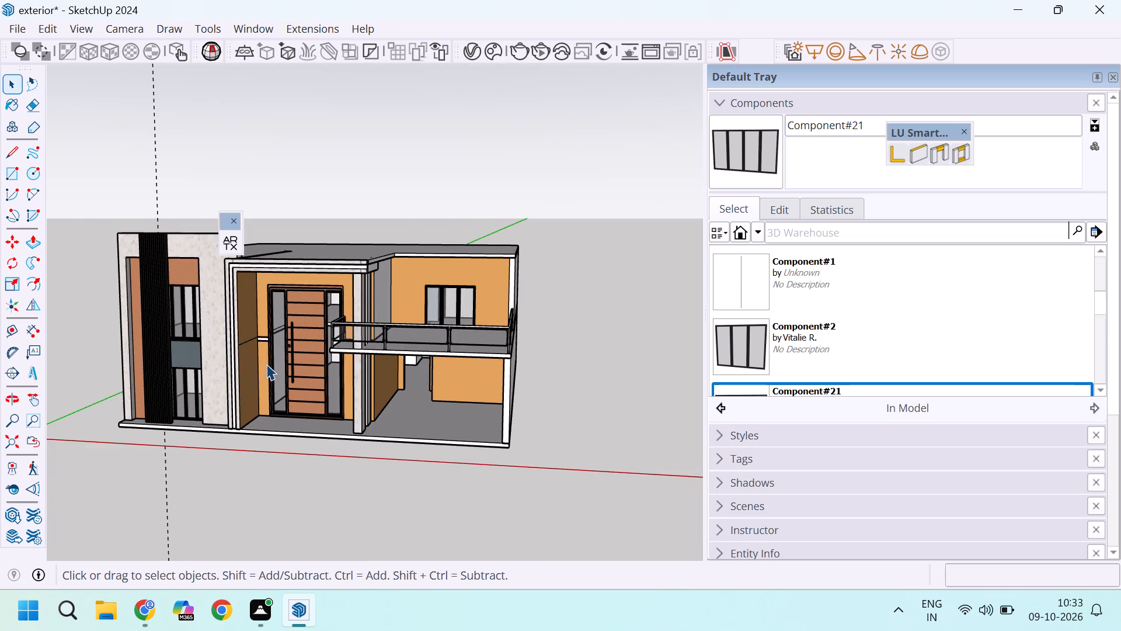
{"action": "middle_click_drag", "start_coordinate": [266, 364], "coordinate": [325, 363]}
{"action": "scroll", "coordinate": [299, 317], "scroll_direction": "up", "scroll_amount": 4}
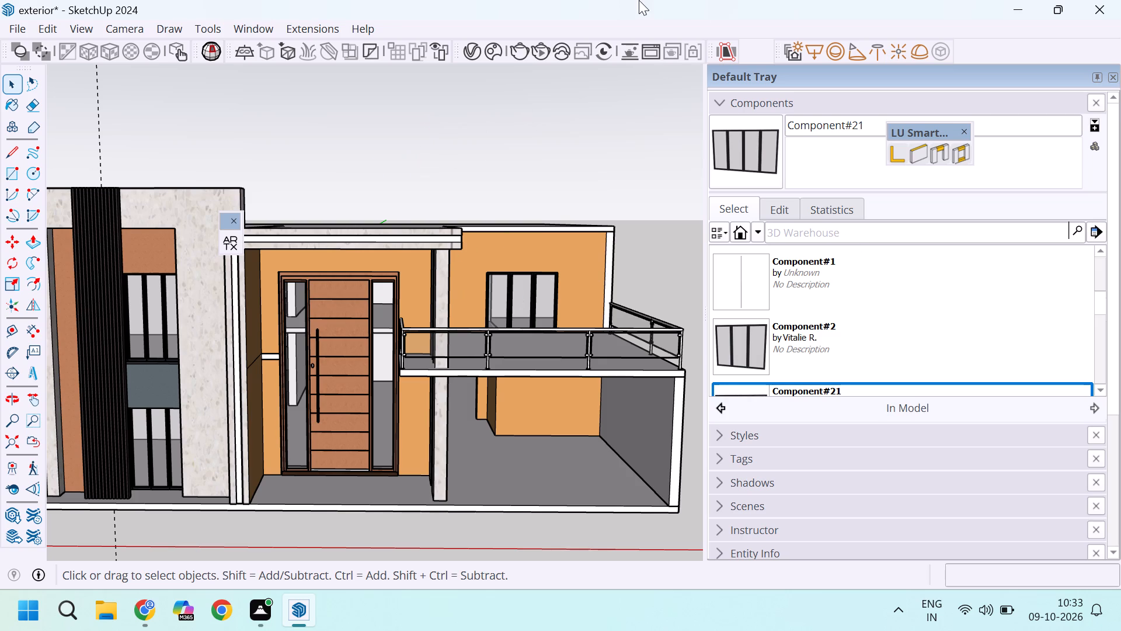
Import the Oak Veneered MDF wood texture from the Architextures library and minimise the library window.
{"action": "right_click", "coordinate": [1008, 40]}
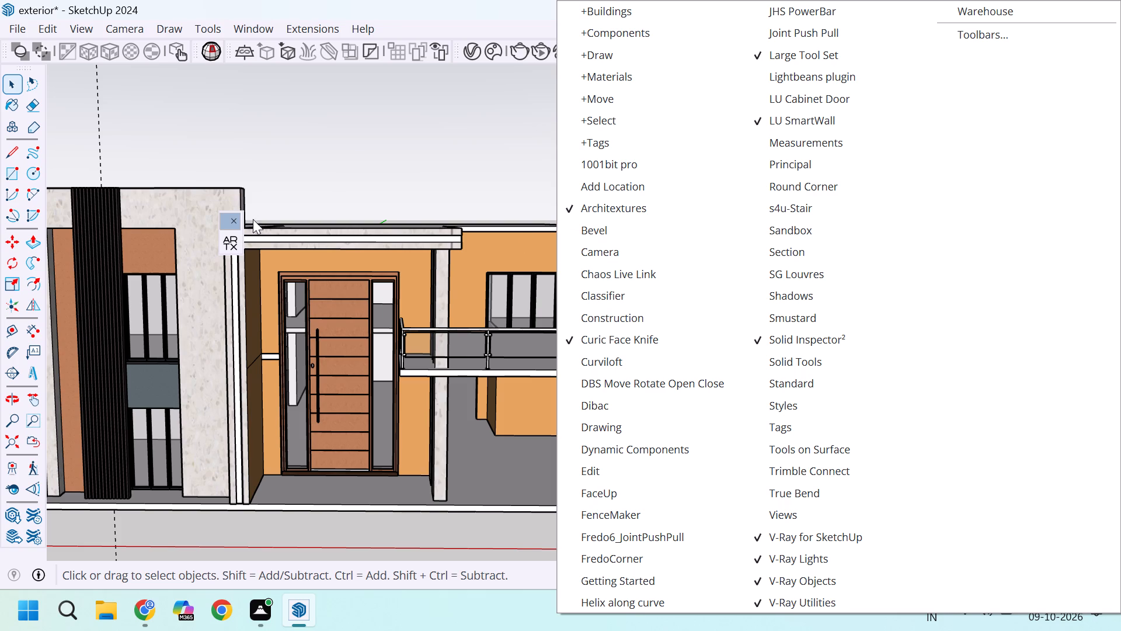
{"action": "left_click", "coordinate": [227, 243]}
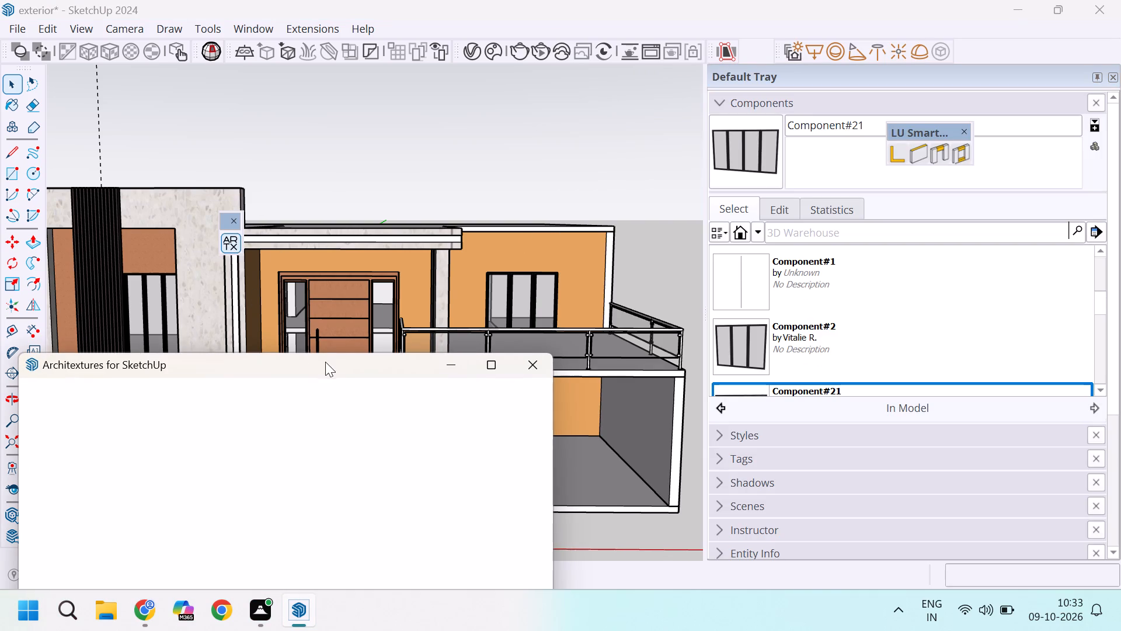
{"action": "left_click_drag", "start_coordinate": [325, 362], "coordinate": [439, 71]}
{"action": "scroll", "coordinate": [392, 303], "scroll_direction": "down", "scroll_amount": 3}
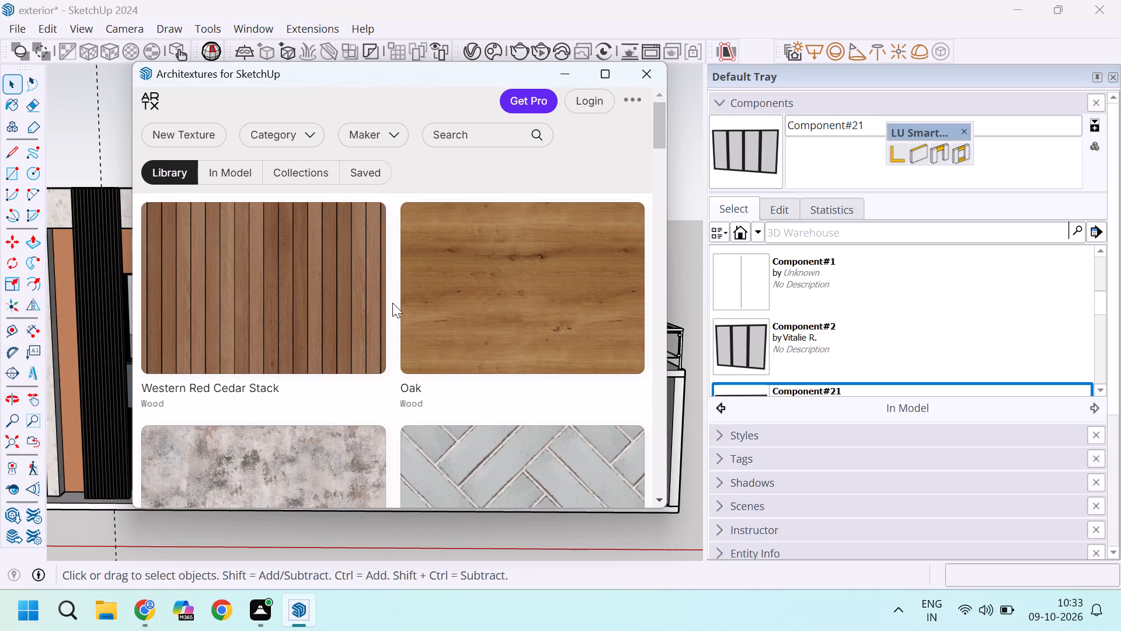
{"action": "scroll", "coordinate": [392, 303], "scroll_direction": "down", "scroll_amount": 8}
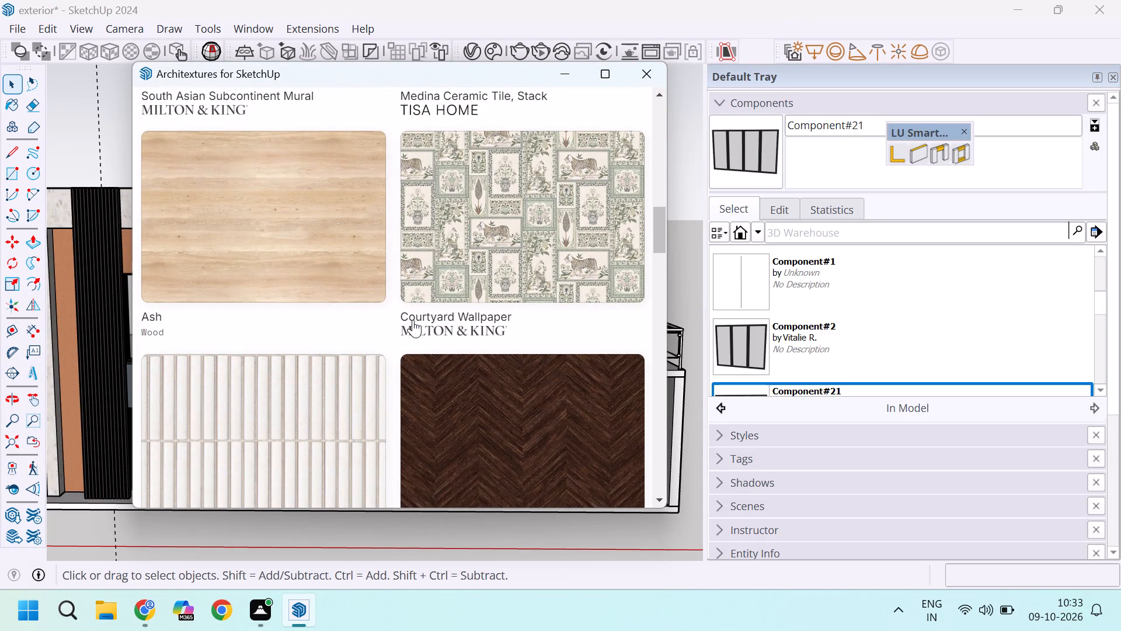
{"action": "scroll", "coordinate": [413, 320], "scroll_direction": "down", "scroll_amount": 6}
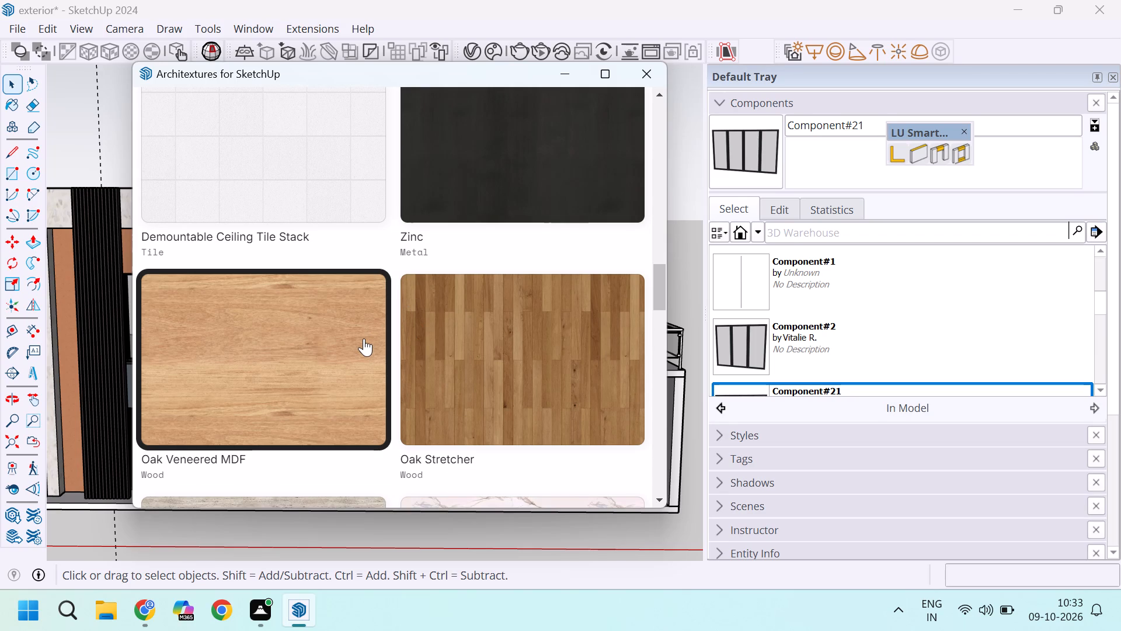
{"action": "scroll", "coordinate": [365, 337], "scroll_direction": "down", "scroll_amount": 5}
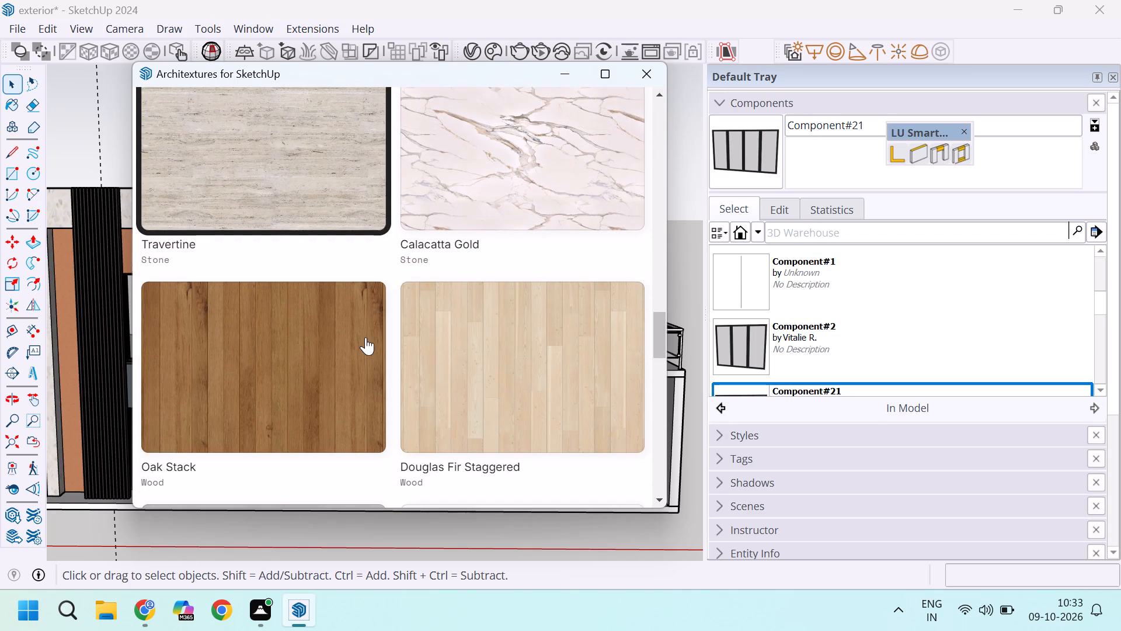
{"action": "scroll", "coordinate": [365, 337], "scroll_direction": "up", "scroll_amount": 1}
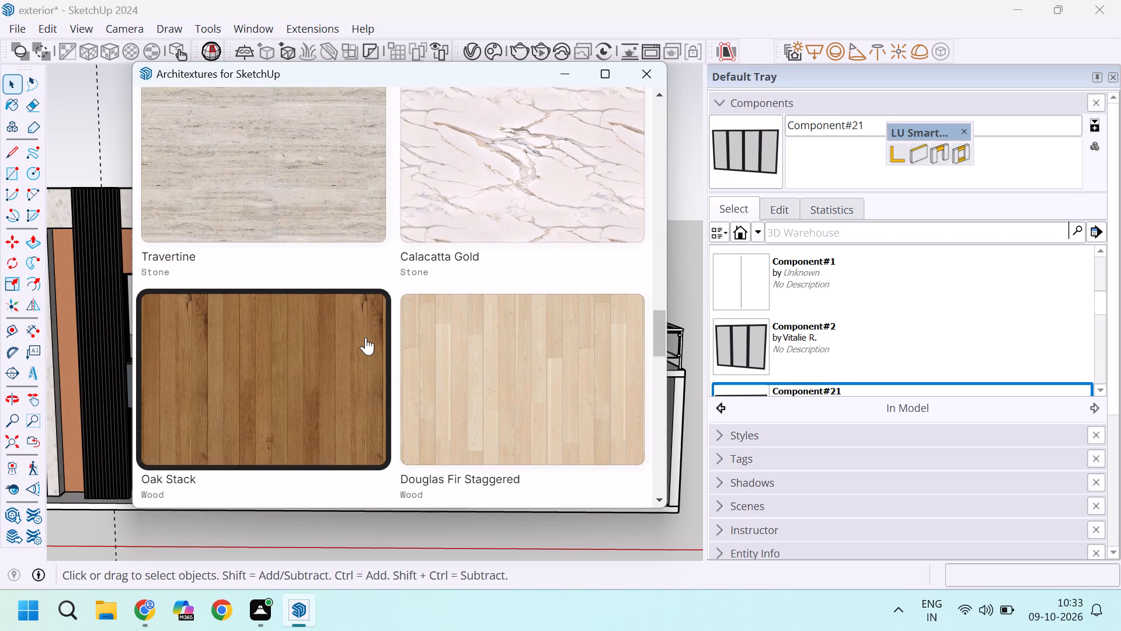
{"action": "scroll", "coordinate": [365, 337], "scroll_direction": "up", "scroll_amount": 1}
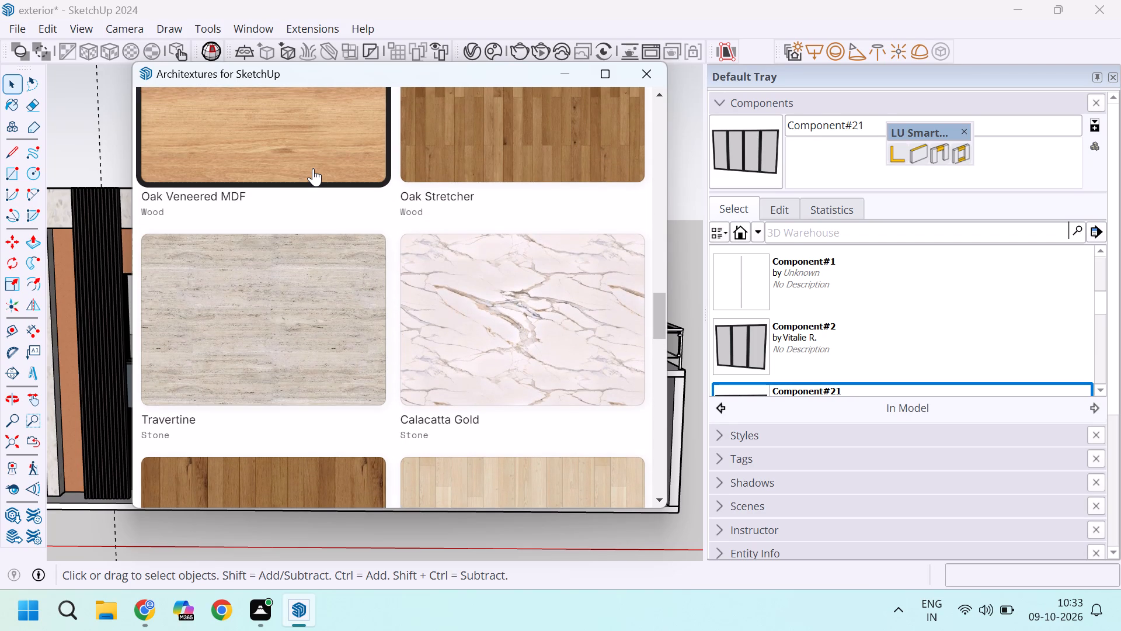
{"action": "left_click", "coordinate": [313, 168]}
{"action": "scroll", "coordinate": [302, 439], "scroll_direction": "down", "scroll_amount": 1}
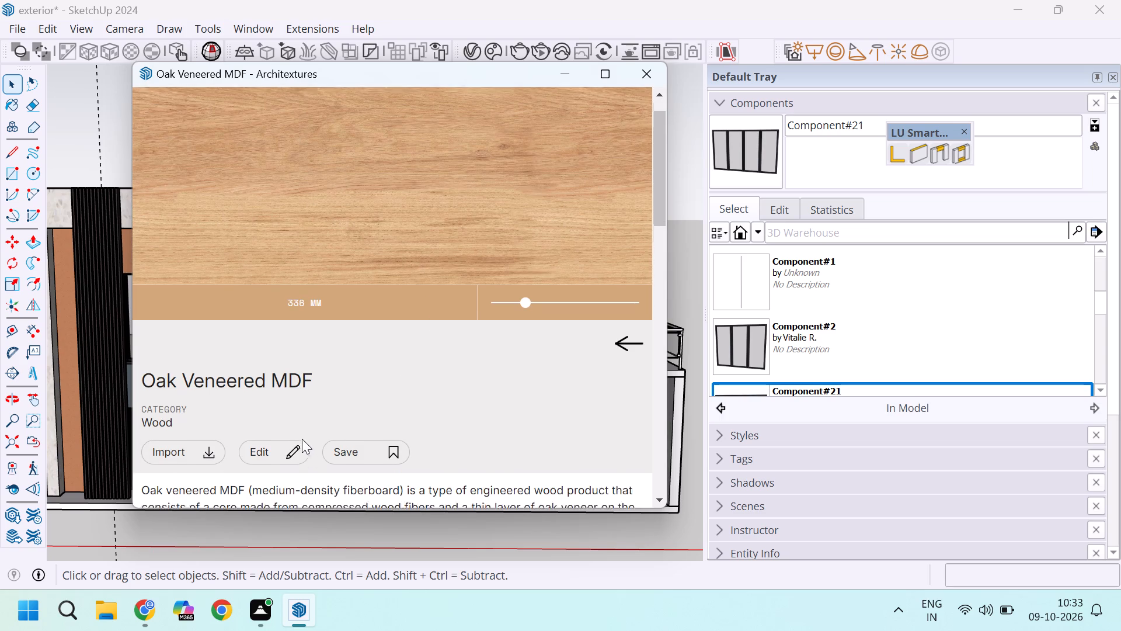
{"action": "left_click", "coordinate": [210, 403]}
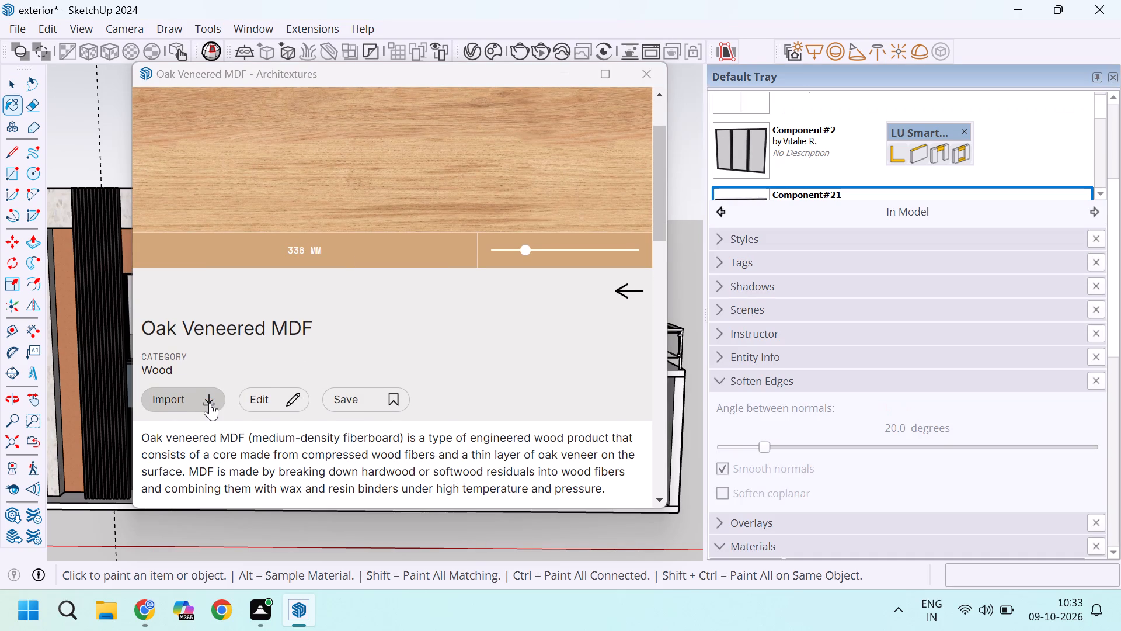
{"action": "left_click", "coordinate": [556, 71]}
Paint the entrance recess's side wall, upper and lower parts, and the walls around the front door with Oak Veneered MDF.
{"action": "middle_click_drag", "start_coordinate": [353, 315], "coordinate": [276, 327]}
{"action": "scroll", "coordinate": [221, 311], "scroll_direction": "up", "scroll_amount": 4}
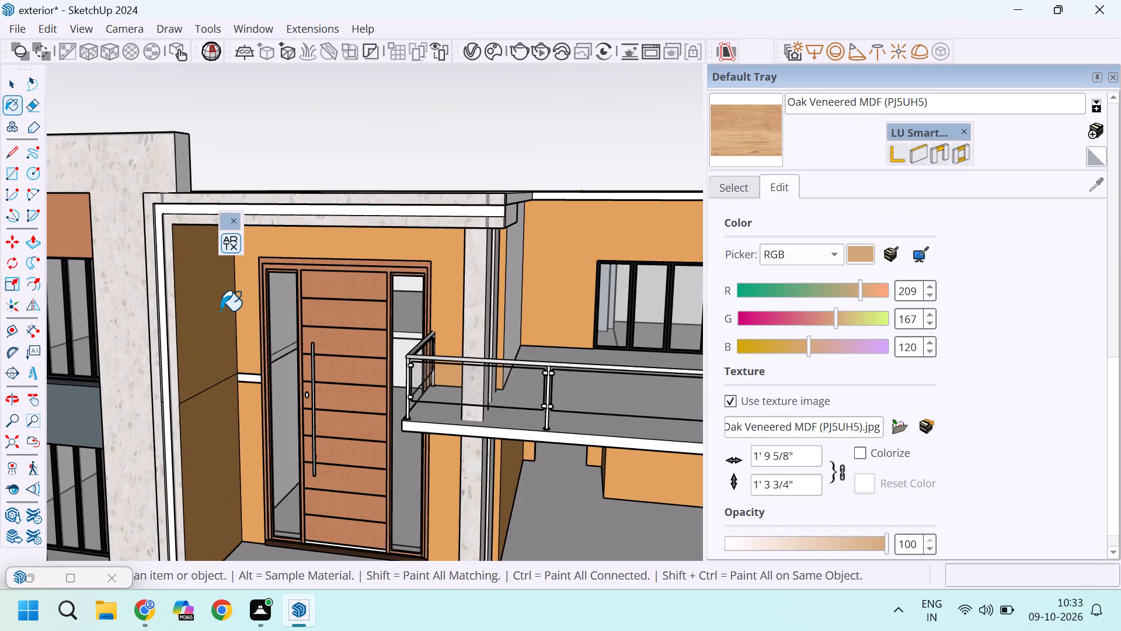
{"action": "left_click", "coordinate": [215, 309]}
{"action": "left_click", "coordinate": [213, 417]}
{"action": "left_click", "coordinate": [241, 307]}
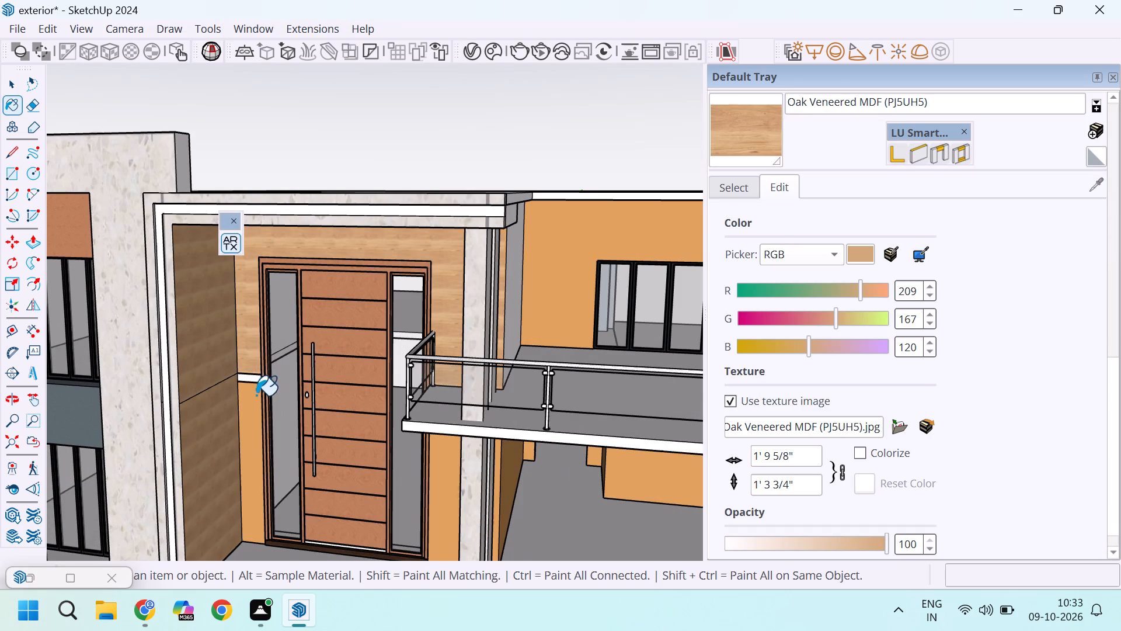
{"action": "left_click", "coordinate": [254, 408]}
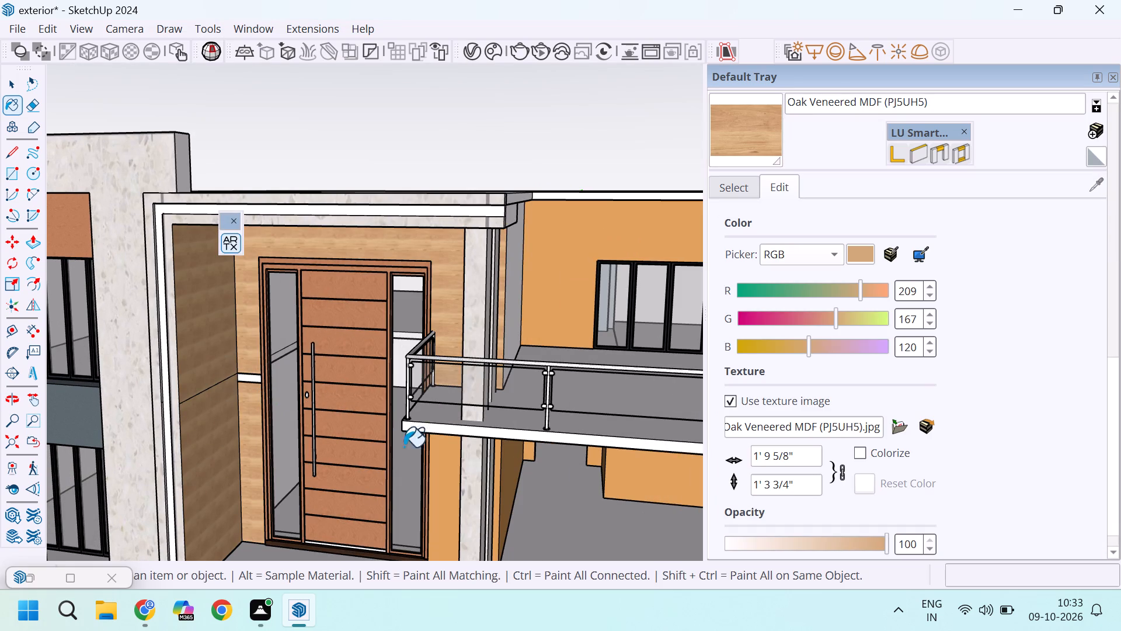
{"action": "left_click", "coordinate": [441, 479]}
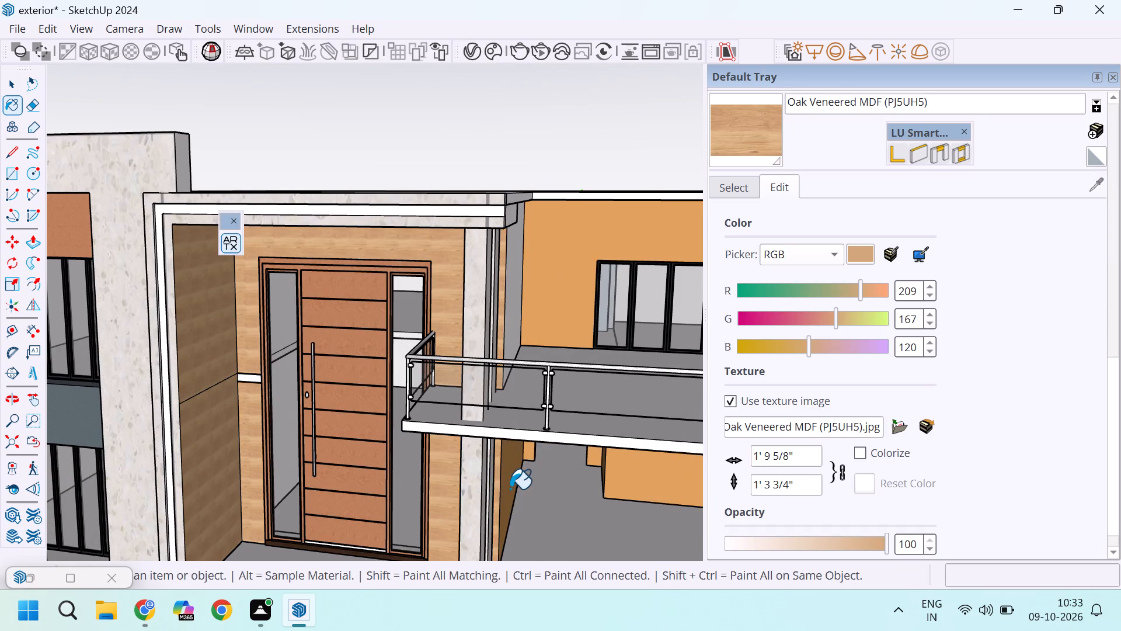
Paint the orange walls under the balcony and the upper-floor walls behind it with Oak Veneered MDF.
{"action": "scroll", "coordinate": [510, 489], "scroll_direction": "up", "scroll_amount": 3}
{"action": "left_click", "coordinate": [514, 466]}
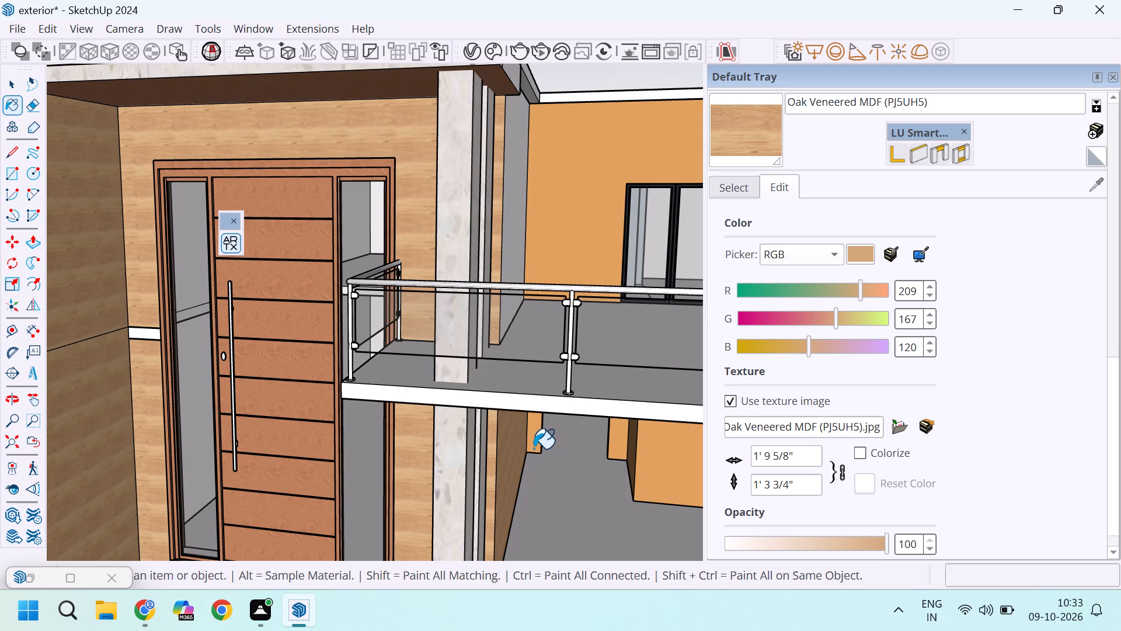
{"action": "left_click", "coordinate": [534, 443]}
{"action": "left_click", "coordinate": [655, 471]}
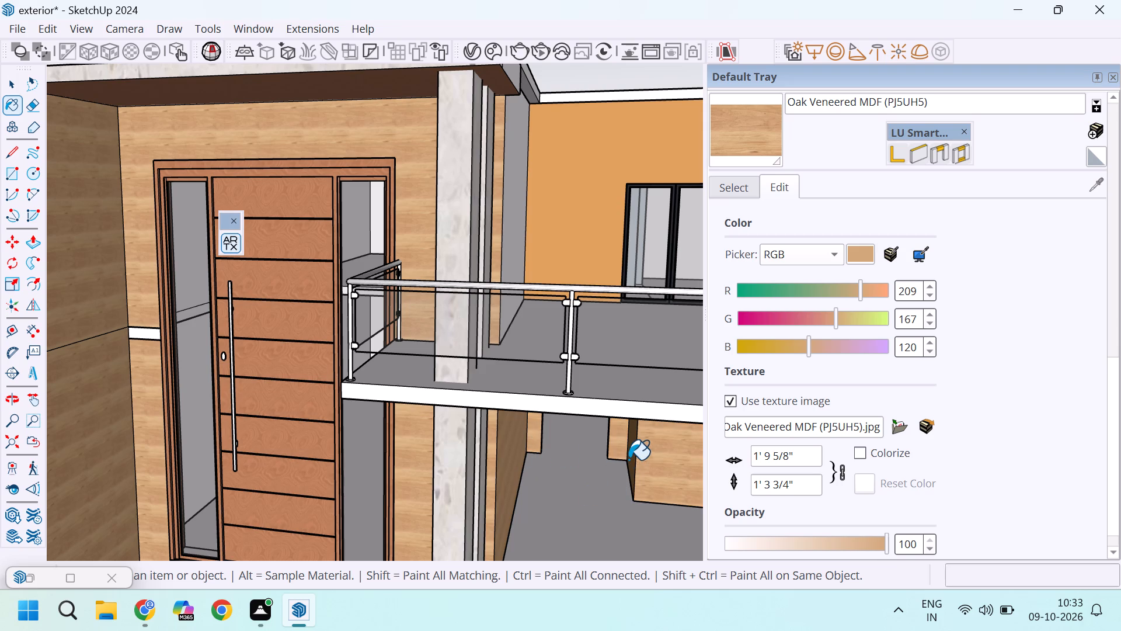
{"action": "left_click", "coordinate": [629, 460]}
{"action": "left_click", "coordinate": [584, 203]}
{"action": "left_click", "coordinate": [512, 197]}
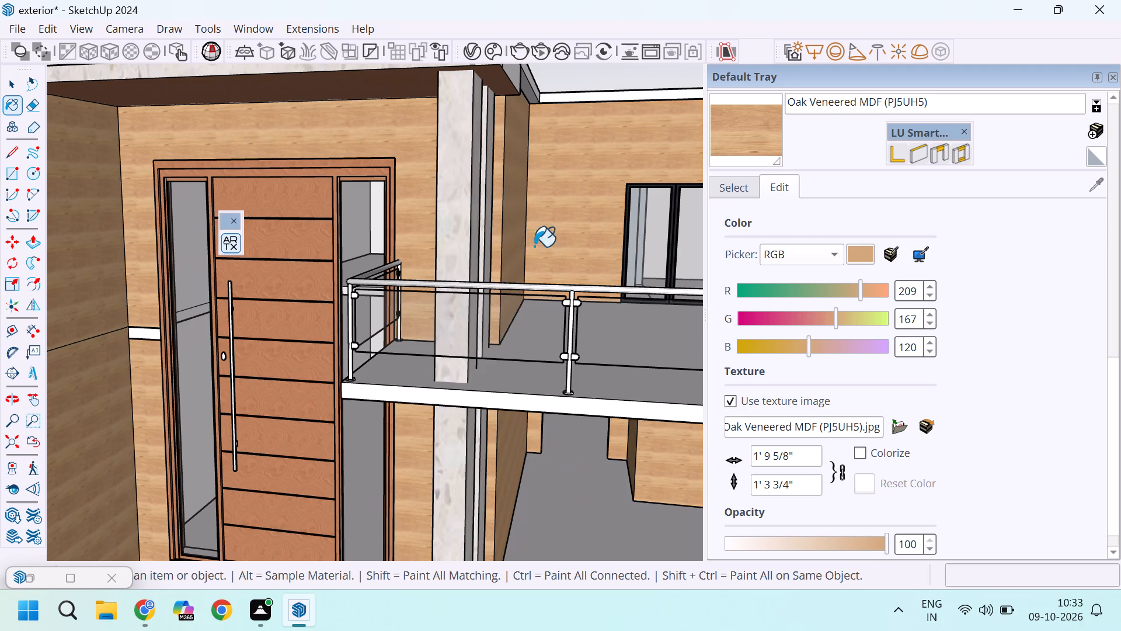
Set the Oak Veneered MDF texture's width to 10'.
{"action": "scroll", "coordinate": [514, 261], "scroll_direction": "down", "scroll_amount": 10}
{"action": "middle_click_drag", "start_coordinate": [495, 298], "coordinate": [549, 284]}
{"action": "scroll", "coordinate": [602, 328], "scroll_direction": "up", "scroll_amount": 7}
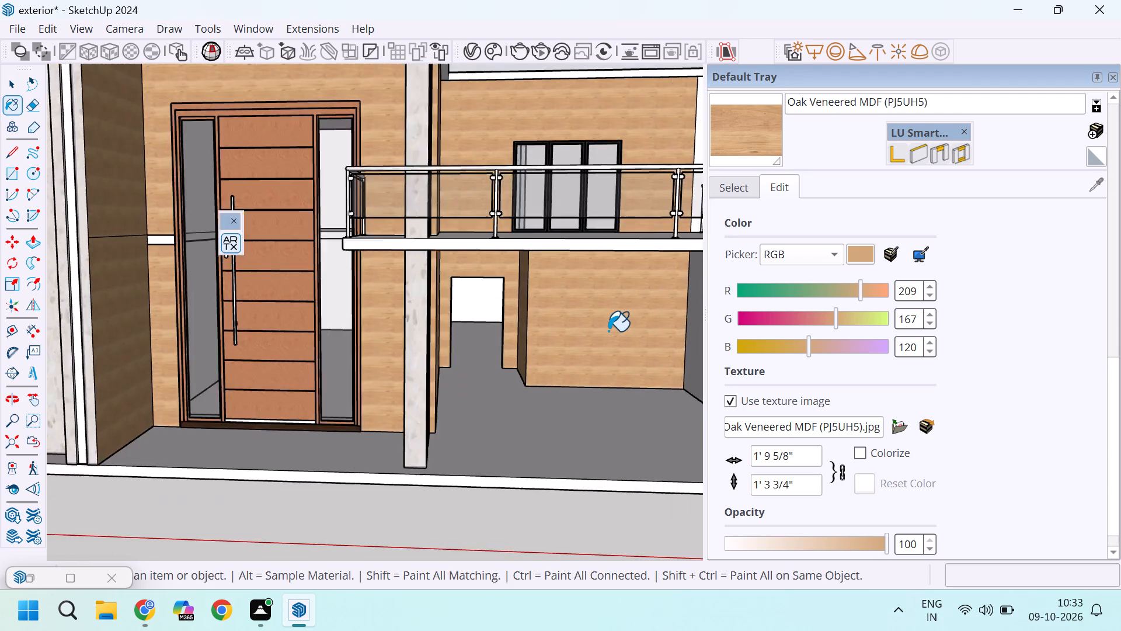
{"action": "scroll", "coordinate": [608, 331], "scroll_direction": "up", "scroll_amount": 6}
{"action": "scroll", "coordinate": [564, 300], "scroll_direction": "up", "scroll_amount": 9}
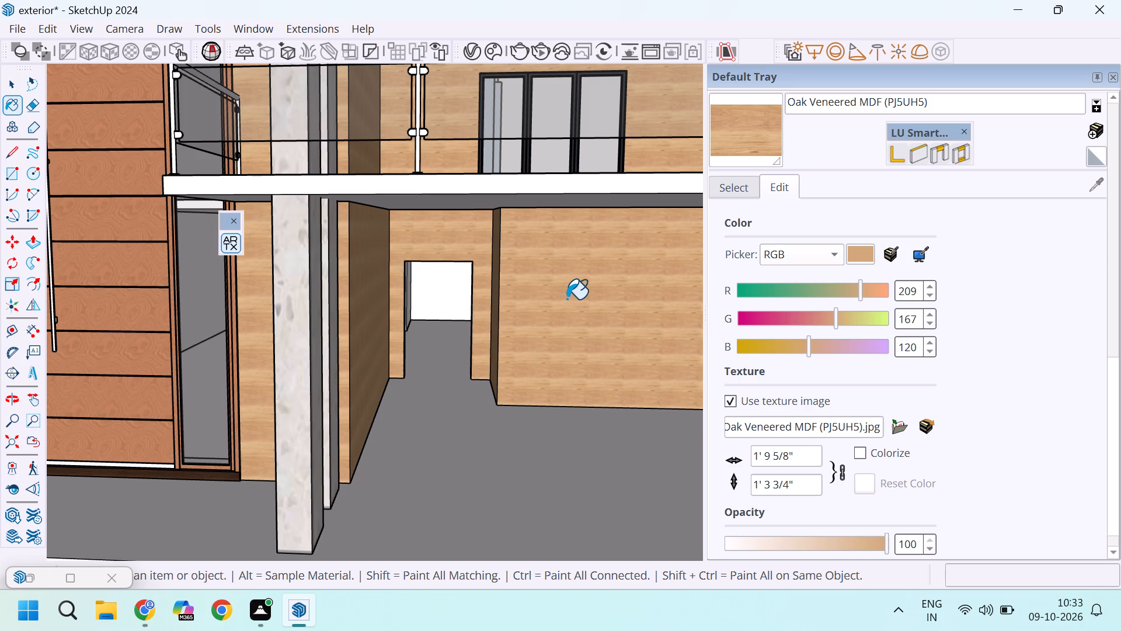
{"action": "scroll", "coordinate": [560, 292], "scroll_direction": "down", "scroll_amount": 4}
{"action": "key", "text": "space"}
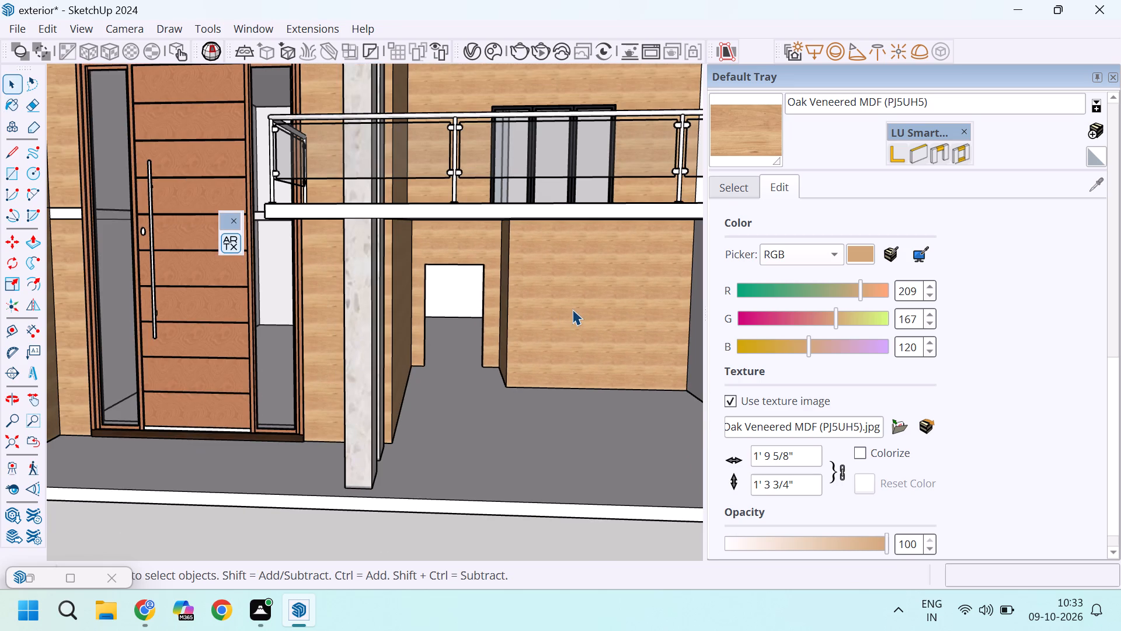
{"action": "left_click", "coordinate": [800, 459]}
{"action": "key", "text": "BackSpace"}
{"action": "key", "text": "BackSpace"}
{"action": "key", "text": "BackSpace"}
{"action": "key", "text": "BackSpace"}
{"action": "key", "text": "BackSpace"}
{"action": "key", "text": "BackSpace"}
{"action": "key", "text": "BackSpace"}
{"action": "key", "text": "BackSpace"}
{"action": "key", "text": "BackSpace"}
{"action": "key", "text": "BackSpace"}
{"action": "key", "text": "BackSpace"}
{"action": "key", "text": "BackSpace"}
{"action": "key", "text": "BackSpace"}
{"action": "key", "text": "BackSpace"}
{"action": "key", "text": "BackSpace"}
{"action": "key", "text": "BackSpace"}
{"action": "key", "text": "BackSpace"}
{"action": "key", "text": "BackSpace"}
{"action": "key", "text": "BackSpace"}
{"action": "key", "text": "BackSpace"}
{"action": "key", "text": "1"}
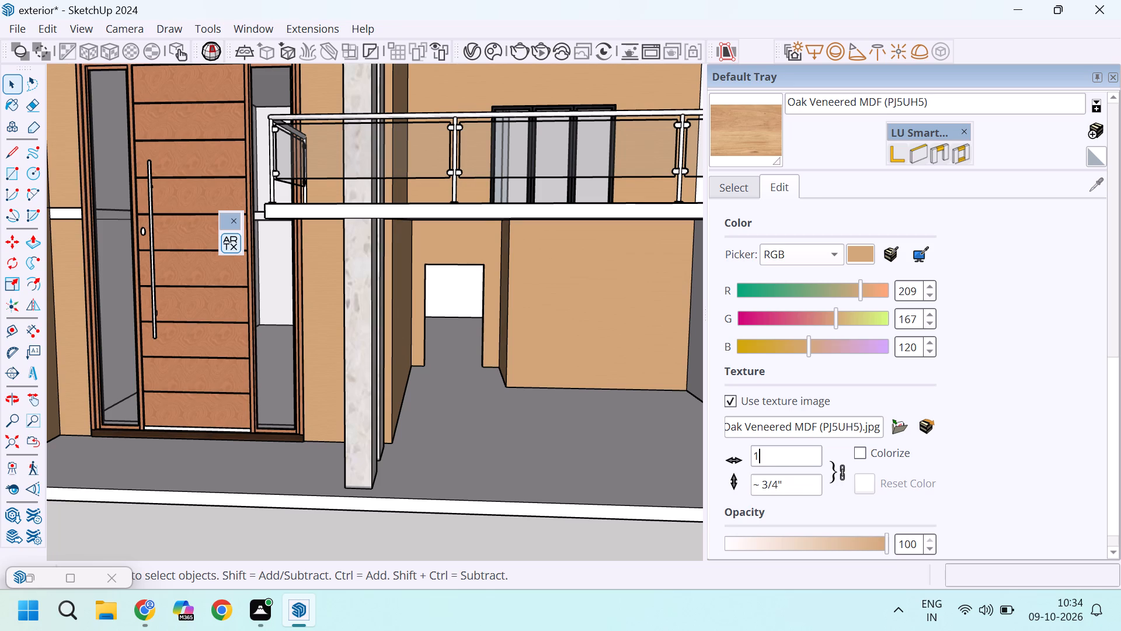
{"action": "key", "text": "0"}
{"action": "key", "text": "apostrophe"}
{"action": "scroll", "coordinate": [504, 467], "scroll_direction": "down", "scroll_amount": 3}
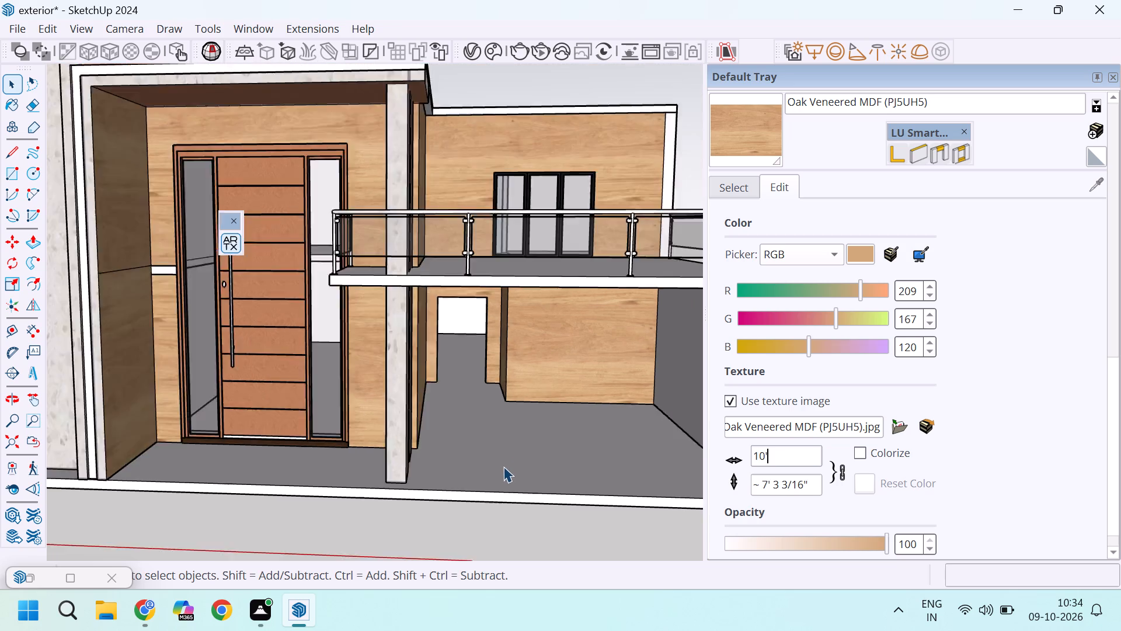
{"action": "scroll", "coordinate": [503, 466], "scroll_direction": "down", "scroll_amount": 6}
{"action": "left_click", "coordinate": [664, 237]}
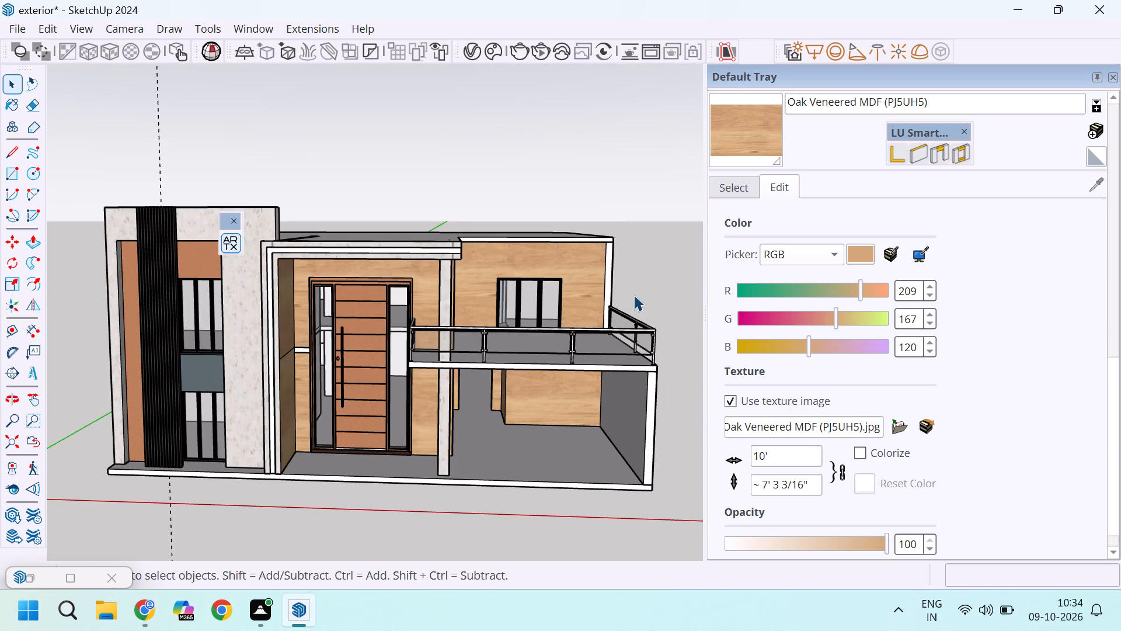
Open the 3D Warehouse and search its models for "land scaping".
{"action": "left_click", "coordinate": [674, 289]}
{"action": "scroll", "coordinate": [594, 213], "scroll_direction": "down", "scroll_amount": 3}
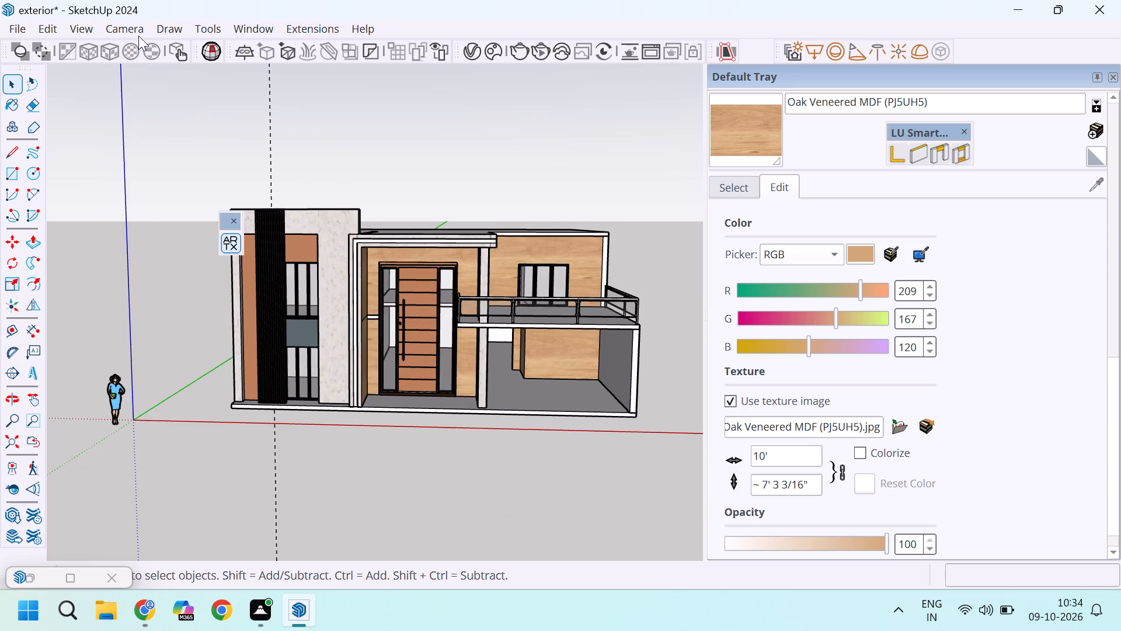
{"action": "left_click", "coordinate": [248, 27]}
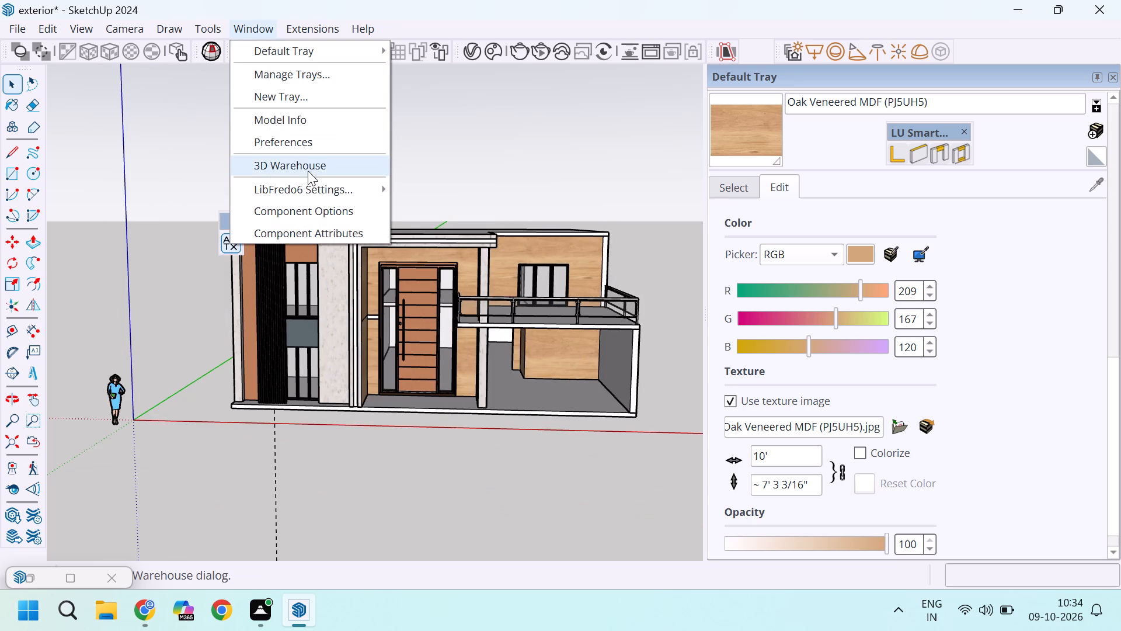
{"action": "left_click", "coordinate": [307, 168]}
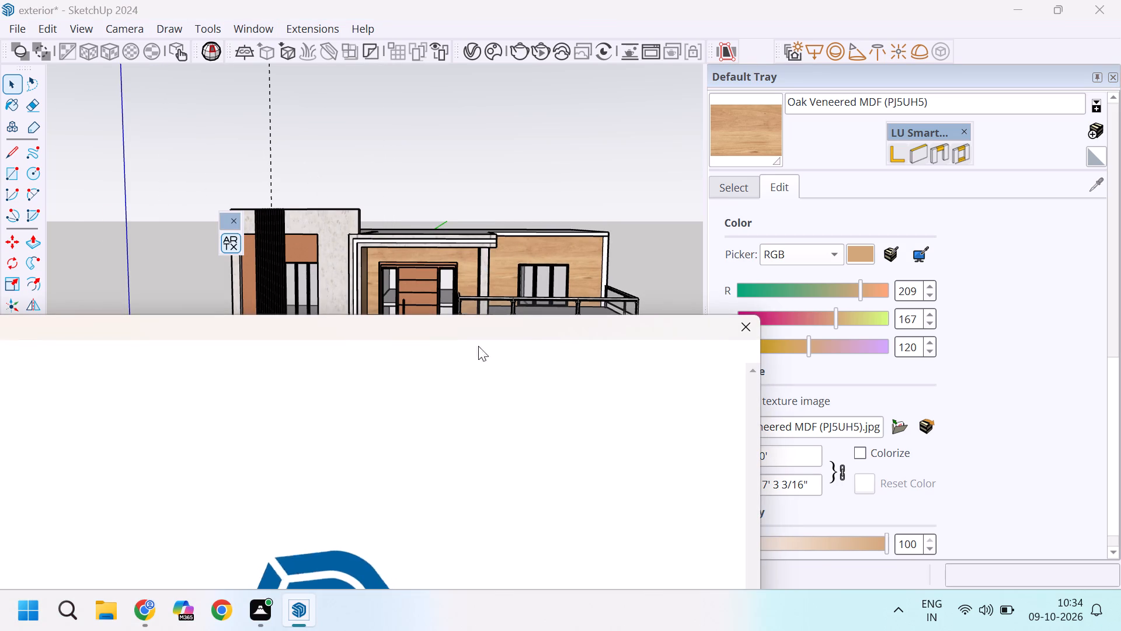
{"action": "left_click_drag", "start_coordinate": [644, 325], "coordinate": [736, 99]}
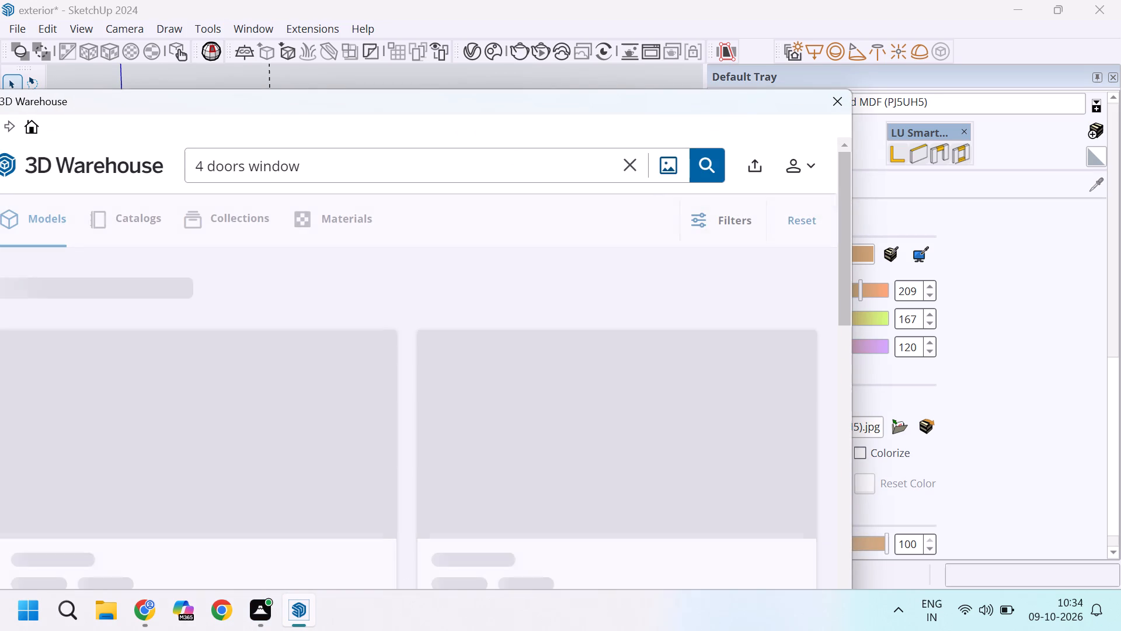
{"action": "left_click", "coordinate": [630, 167]}
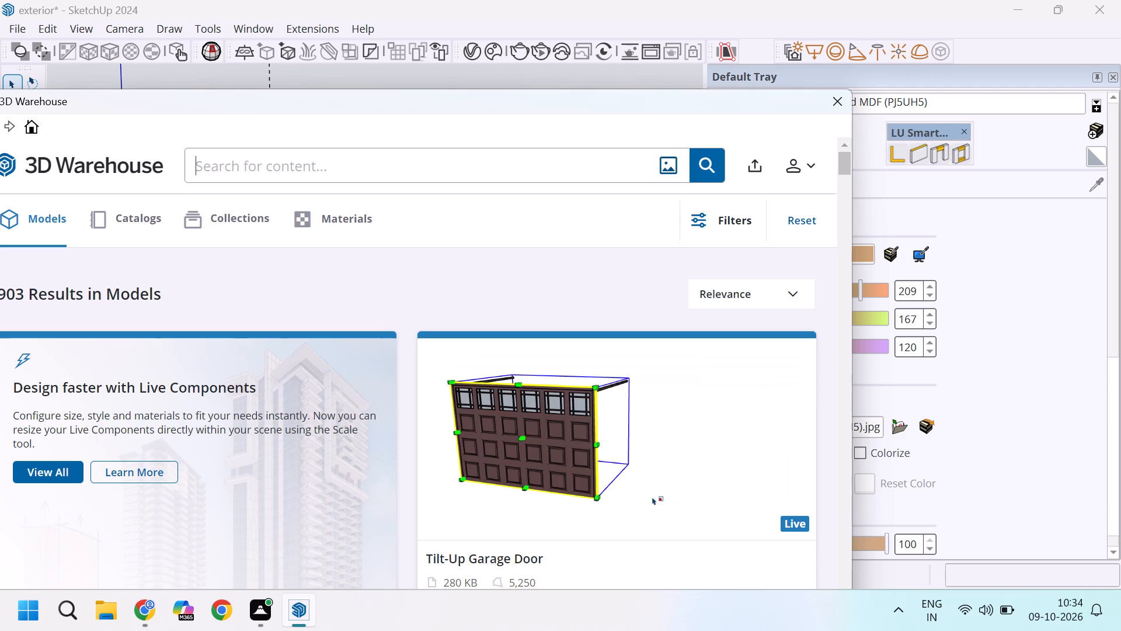
{"action": "left_click", "coordinate": [461, 164]}
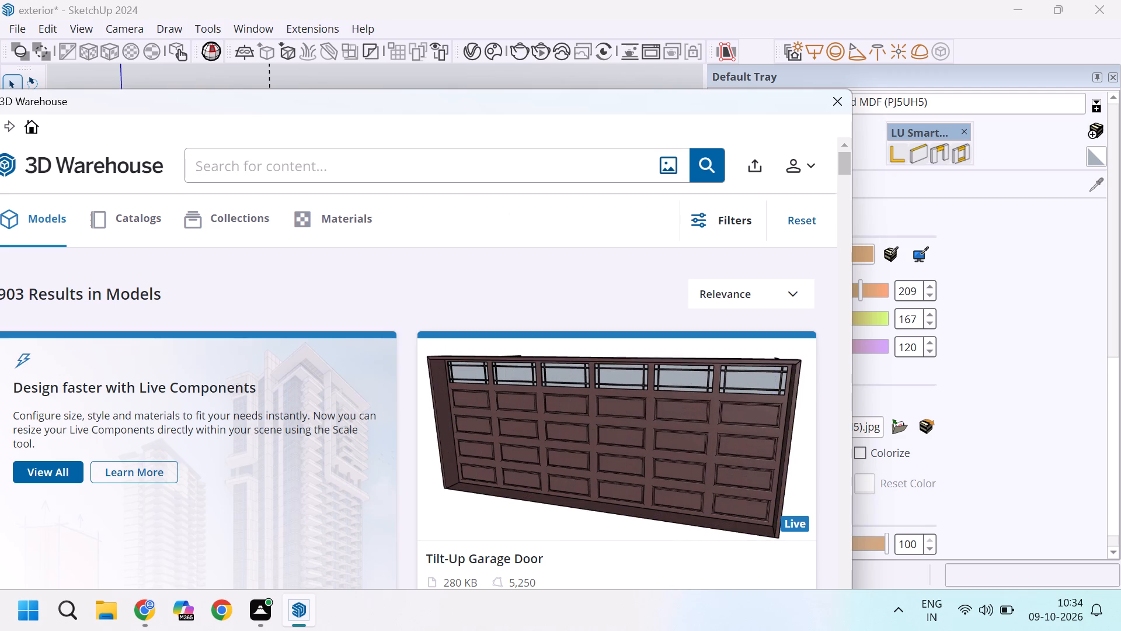
{"action": "type", "text": "la"}
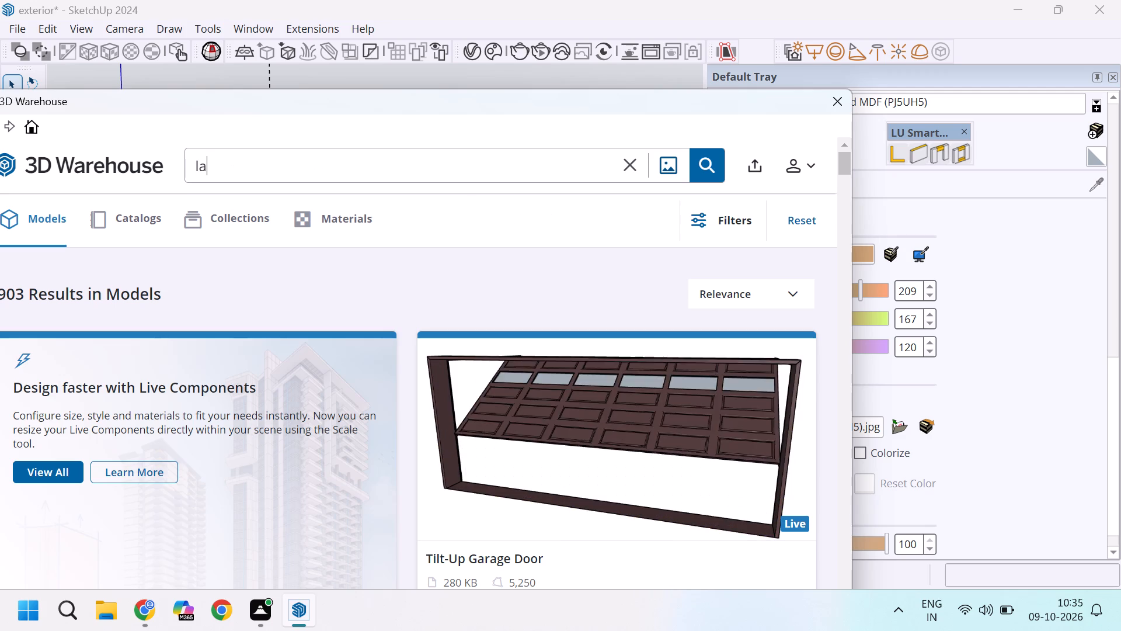
{"action": "type", "text": "nd sca"}
{"action": "type", "text": "ping"}
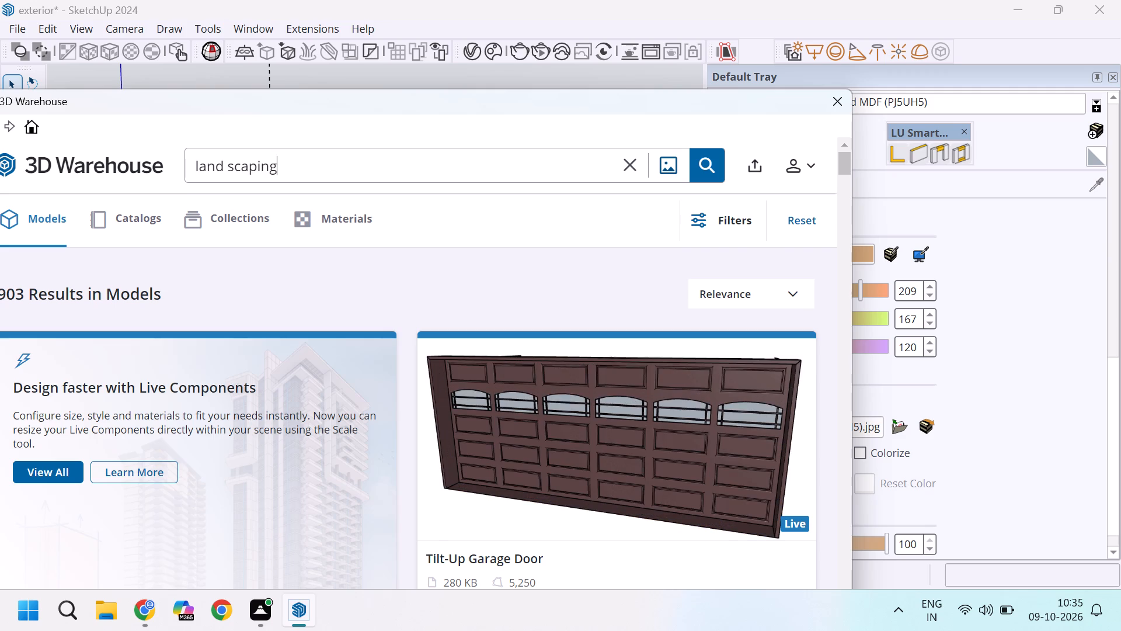
{"action": "key", "text": "Return"}
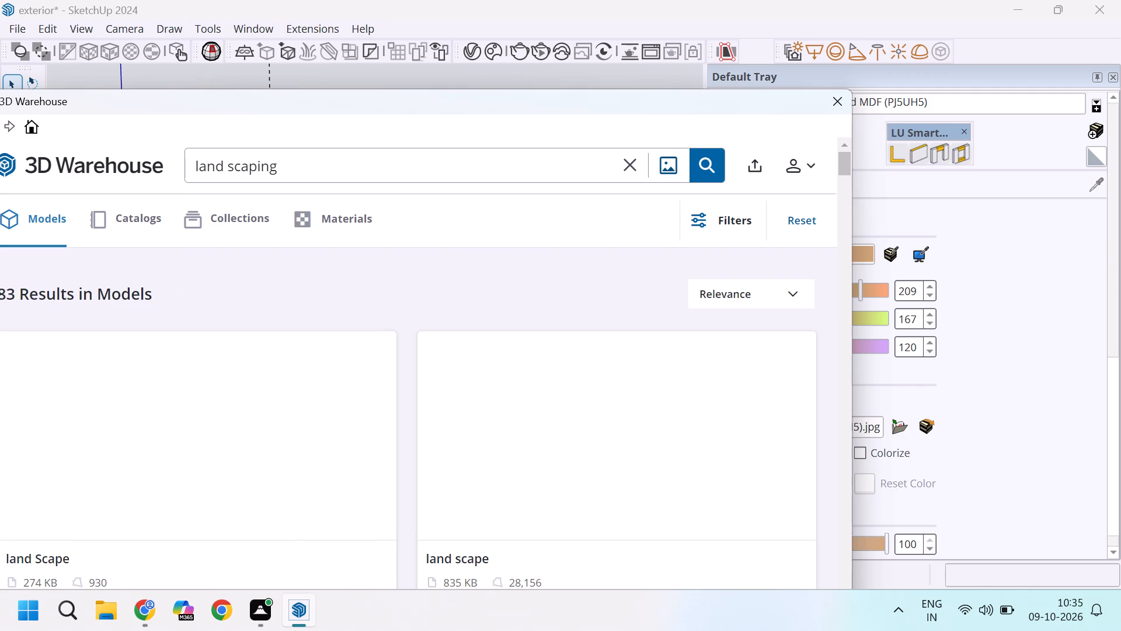
Browse the landscaping models for one that suits the grounds around the house.
{"action": "scroll", "coordinate": [641, 209], "scroll_direction": "down", "scroll_amount": 4}
{"action": "scroll", "coordinate": [608, 303], "scroll_direction": "down", "scroll_amount": 1}
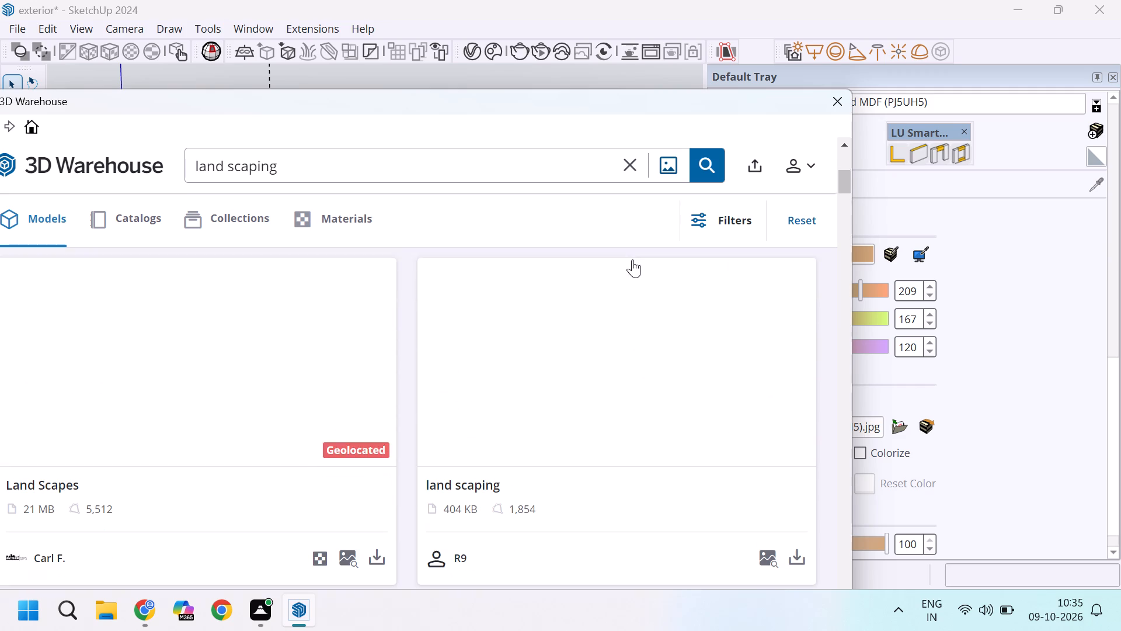
{"action": "left_click_drag", "start_coordinate": [528, 110], "coordinate": [656, 92]}
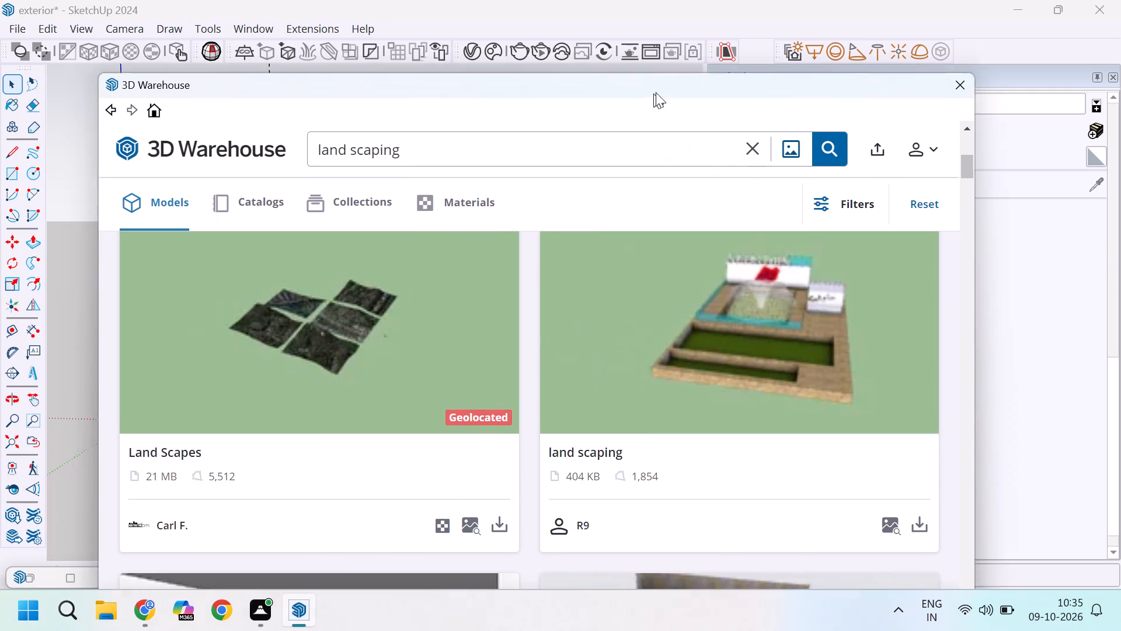
{"action": "left_click_drag", "start_coordinate": [656, 92], "coordinate": [745, 78]}
{"action": "scroll", "coordinate": [687, 298], "scroll_direction": "down", "scroll_amount": 3}
{"action": "scroll", "coordinate": [750, 335], "scroll_direction": "down", "scroll_amount": 5}
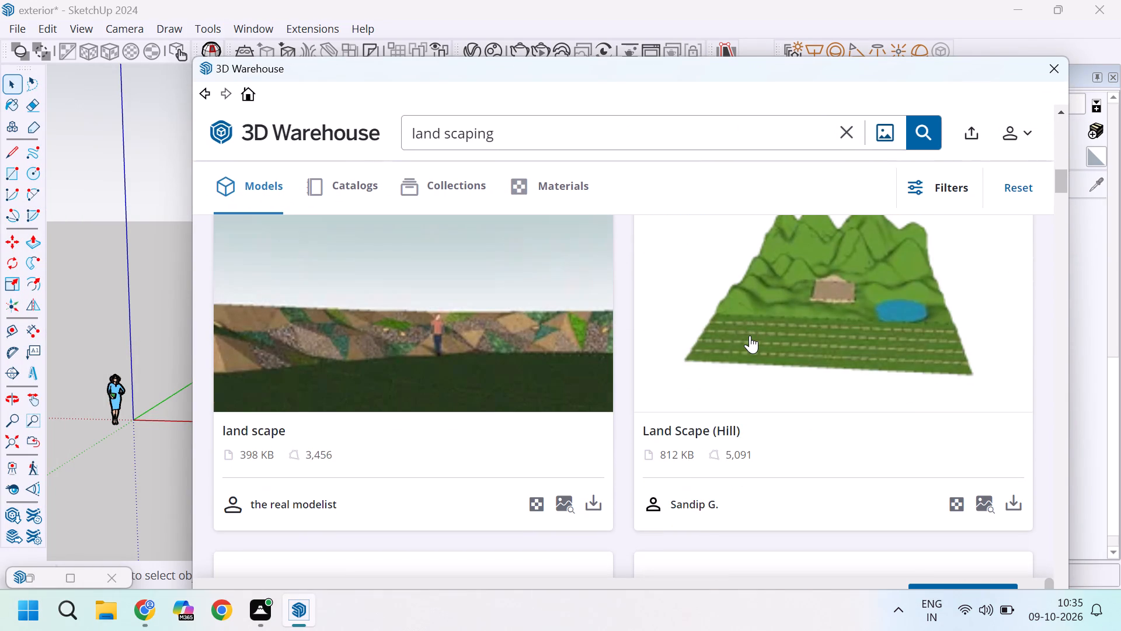
{"action": "scroll", "coordinate": [750, 335], "scroll_direction": "down", "scroll_amount": 6}
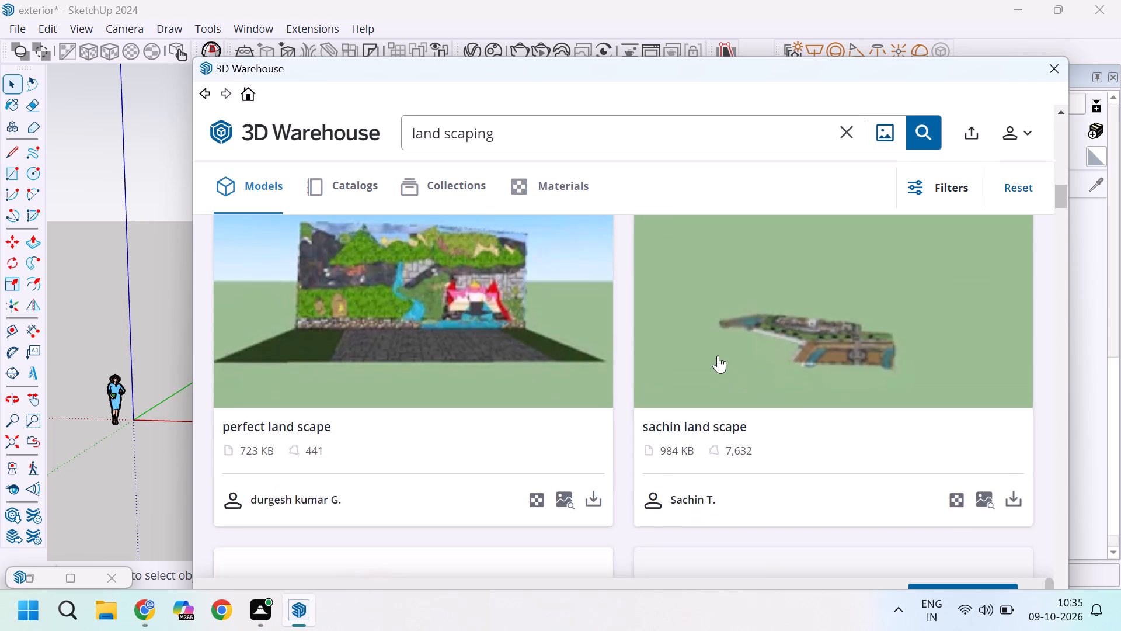
{"action": "scroll", "coordinate": [718, 355], "scroll_direction": "down", "scroll_amount": 5}
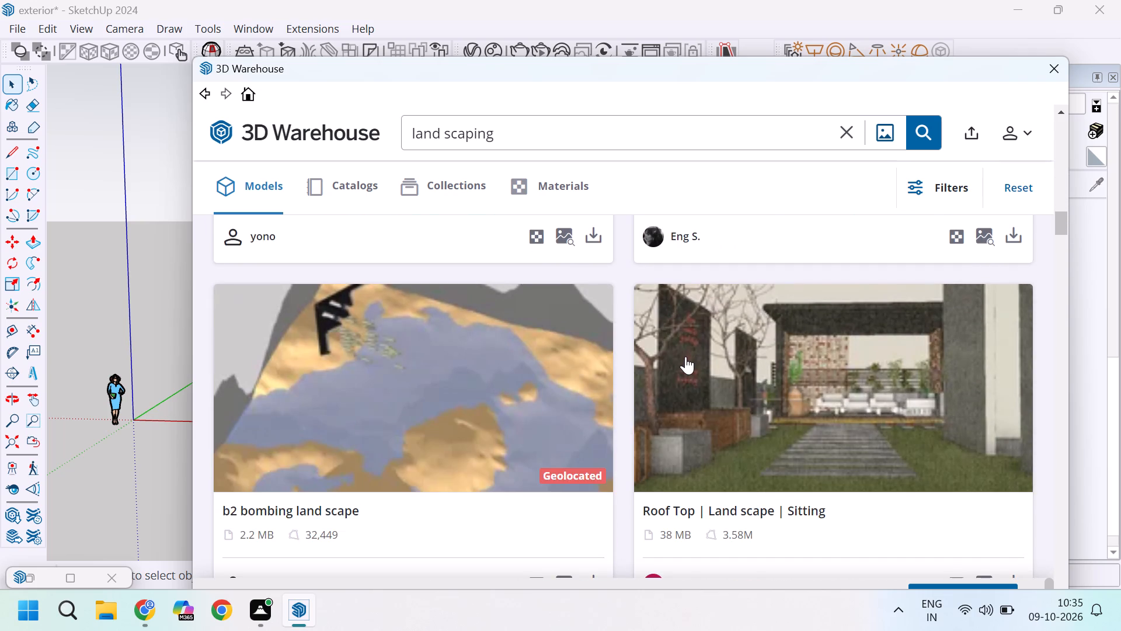
{"action": "scroll", "coordinate": [685, 356], "scroll_direction": "down", "scroll_amount": 7}
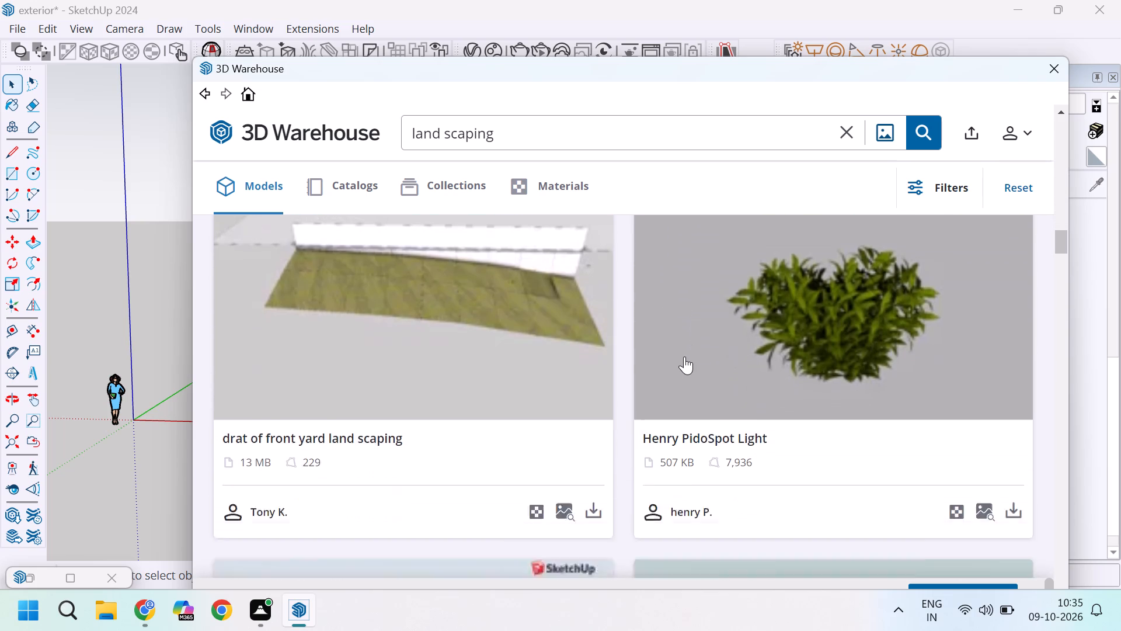
{"action": "scroll", "coordinate": [690, 365], "scroll_direction": "down", "scroll_amount": 4}
{"action": "scroll", "coordinate": [745, 398], "scroll_direction": "down", "scroll_amount": 1}
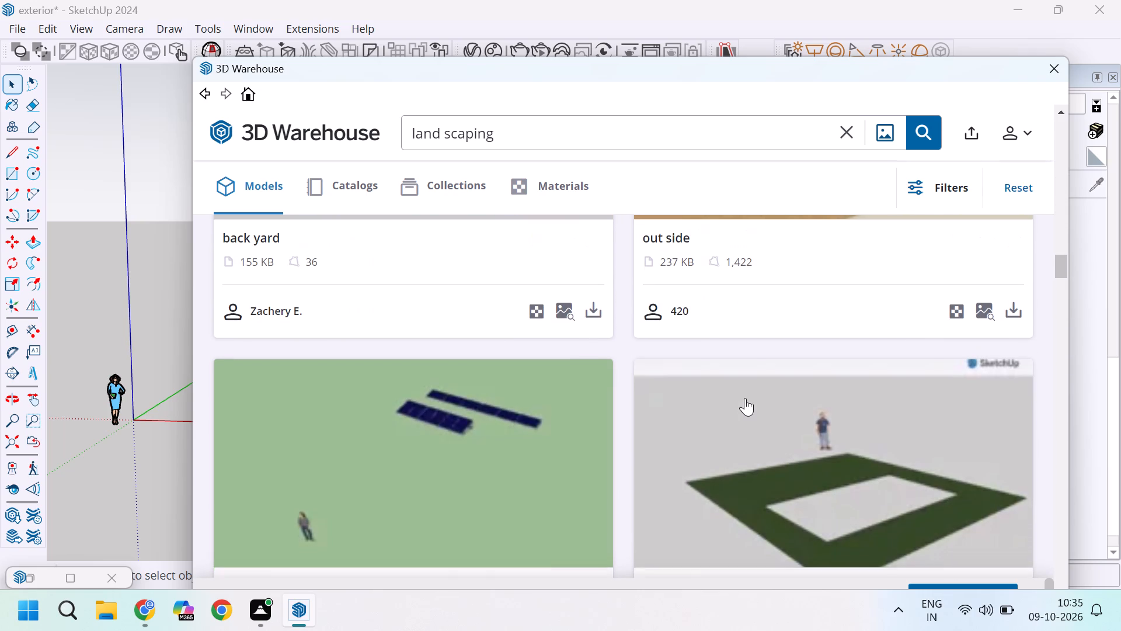
{"action": "scroll", "coordinate": [745, 398], "scroll_direction": "down", "scroll_amount": 4}
{"action": "scroll", "coordinate": [660, 373], "scroll_direction": "down", "scroll_amount": 3}
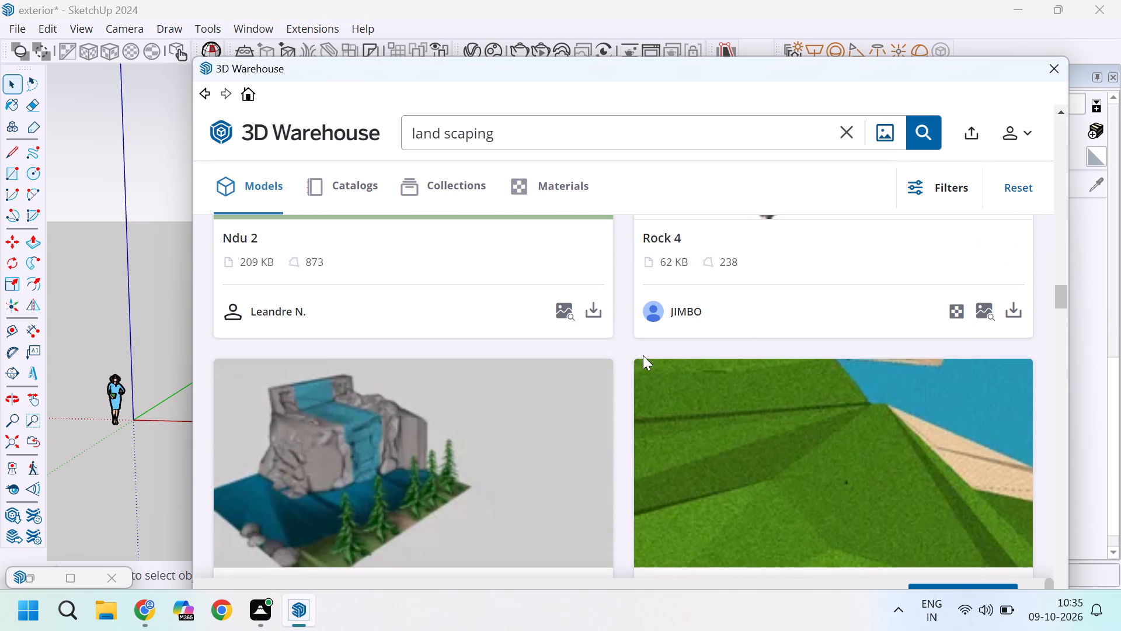
{"action": "scroll", "coordinate": [643, 355], "scroll_direction": "down", "scroll_amount": 3}
{"action": "scroll", "coordinate": [702, 384], "scroll_direction": "down", "scroll_amount": 3}
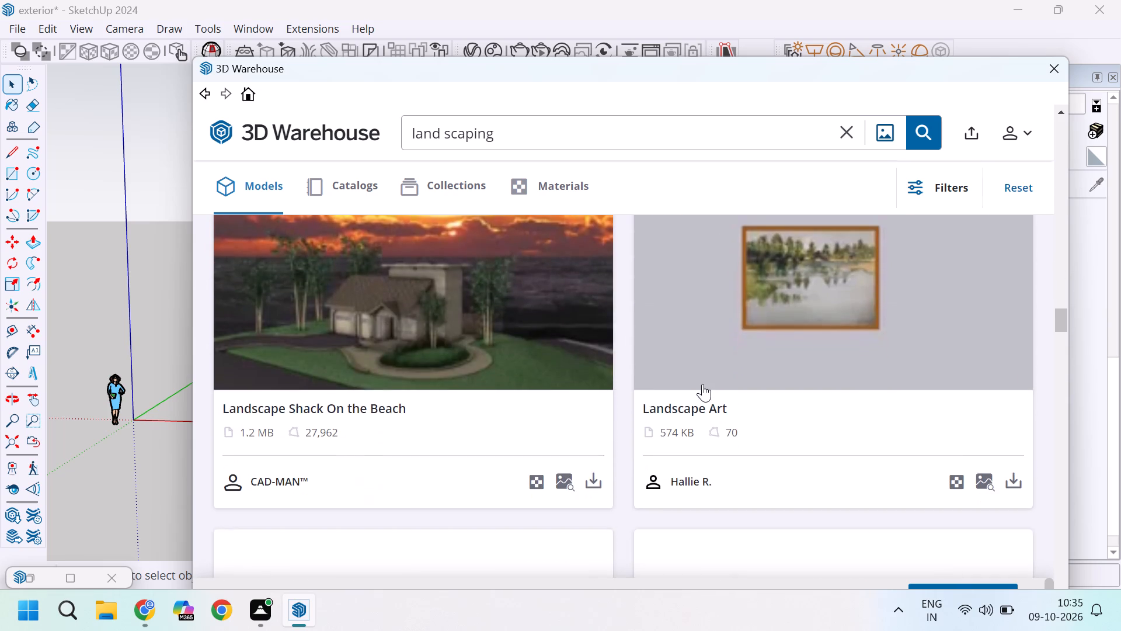
{"action": "scroll", "coordinate": [702, 384], "scroll_direction": "down", "scroll_amount": 2}
{"action": "scroll", "coordinate": [702, 385], "scroll_direction": "up", "scroll_amount": 1}
{"action": "scroll", "coordinate": [702, 385], "scroll_direction": "down", "scroll_amount": 6}
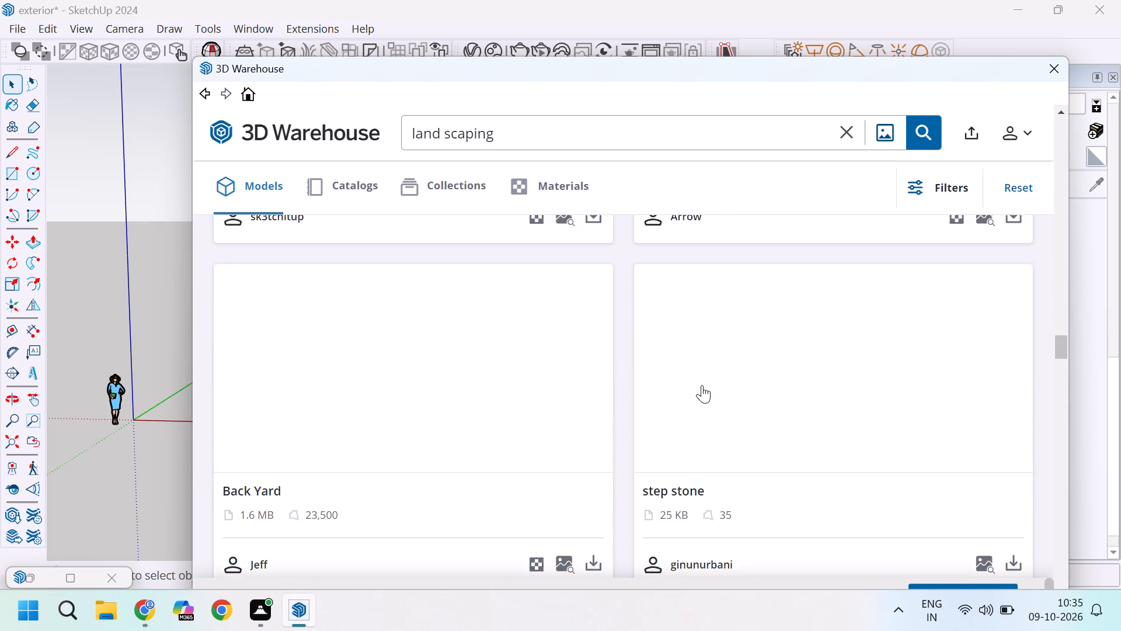
{"action": "scroll", "coordinate": [702, 385], "scroll_direction": "down", "scroll_amount": 3}
{"action": "scroll", "coordinate": [702, 385], "scroll_direction": "up", "scroll_amount": 3}
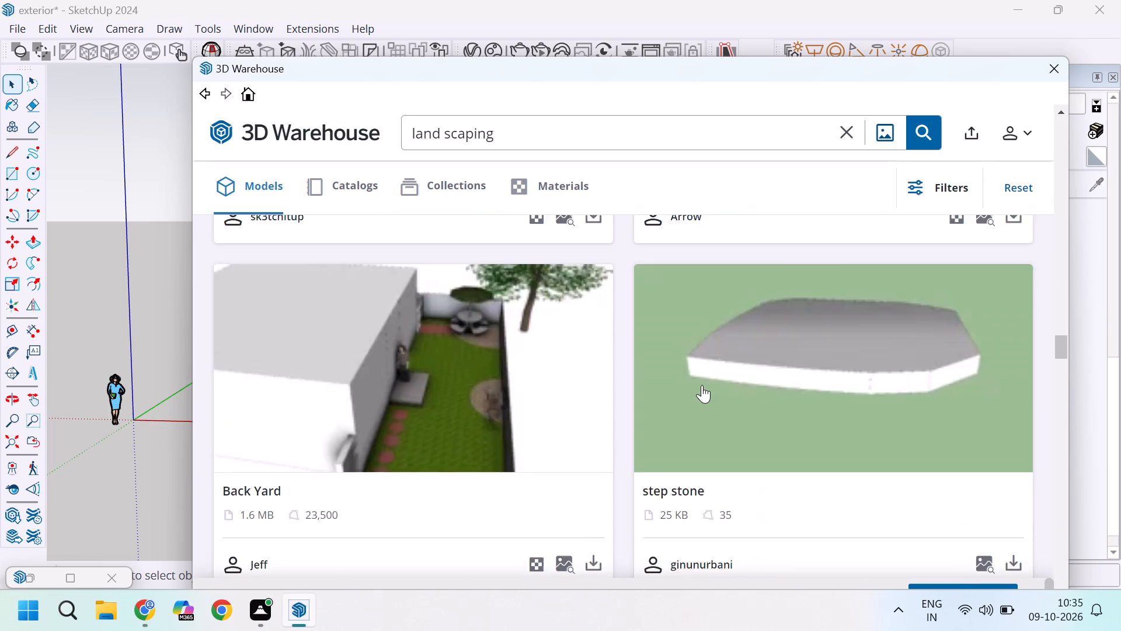
{"action": "scroll", "coordinate": [702, 385], "scroll_direction": "down", "scroll_amount": 9}
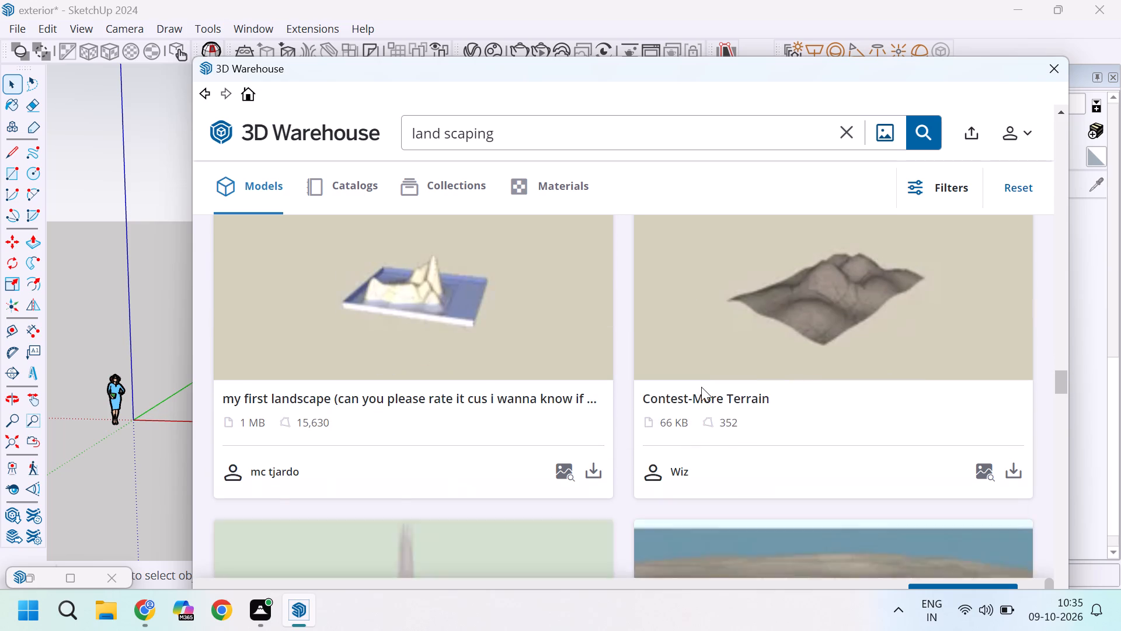
{"action": "scroll", "coordinate": [701, 387], "scroll_direction": "down", "scroll_amount": 11}
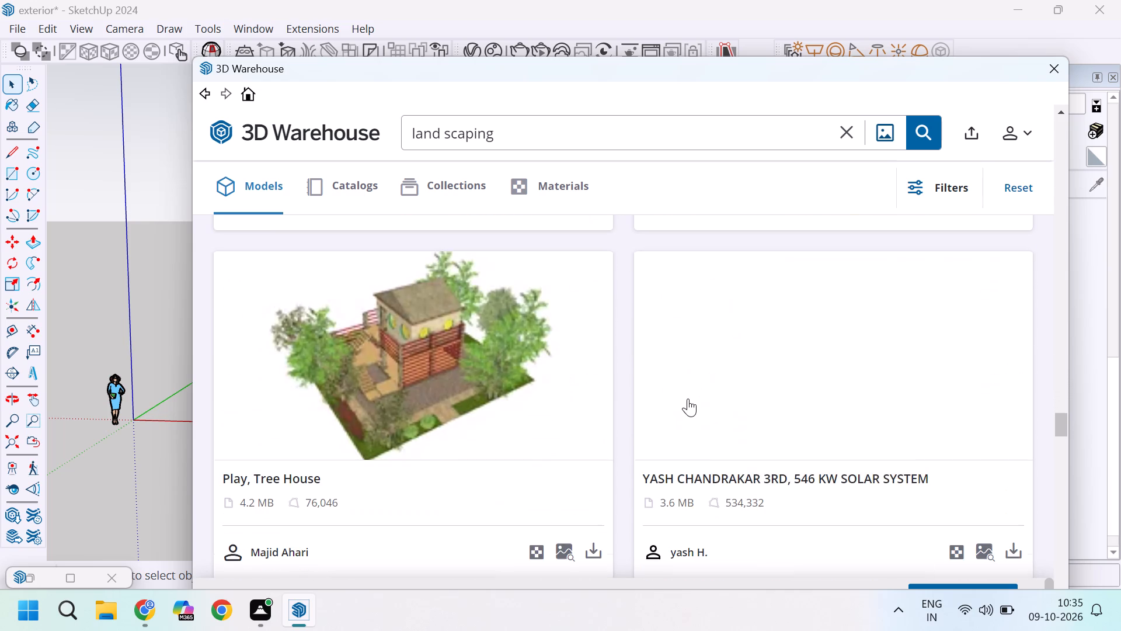
{"action": "scroll", "coordinate": [671, 396], "scroll_direction": "down", "scroll_amount": 6}
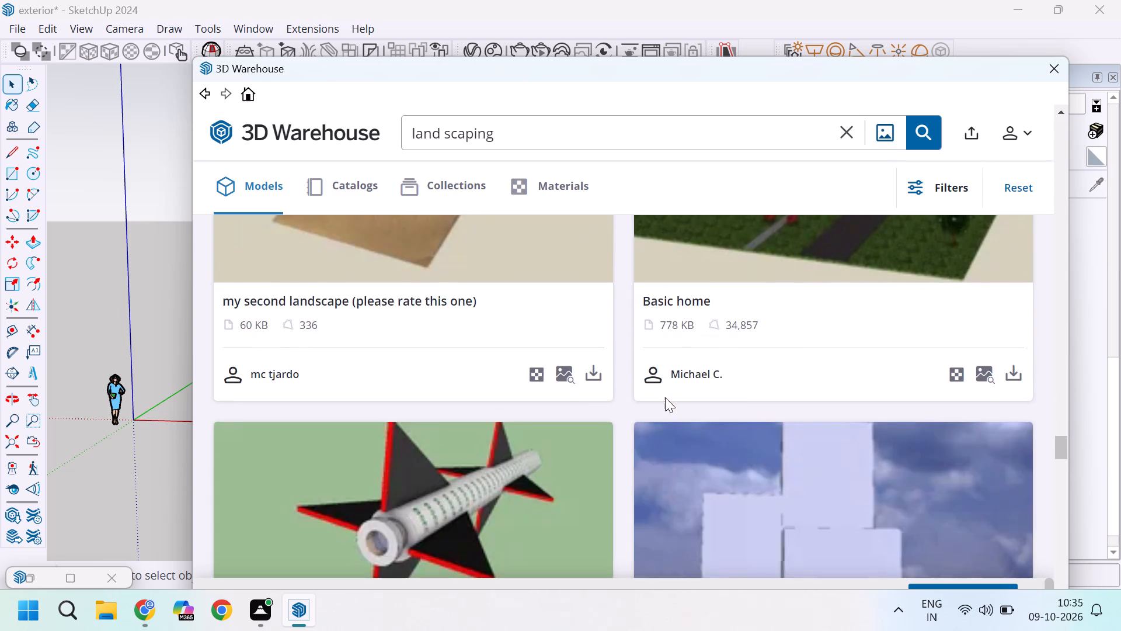
{"action": "scroll", "coordinate": [665, 397], "scroll_direction": "down", "scroll_amount": 5}
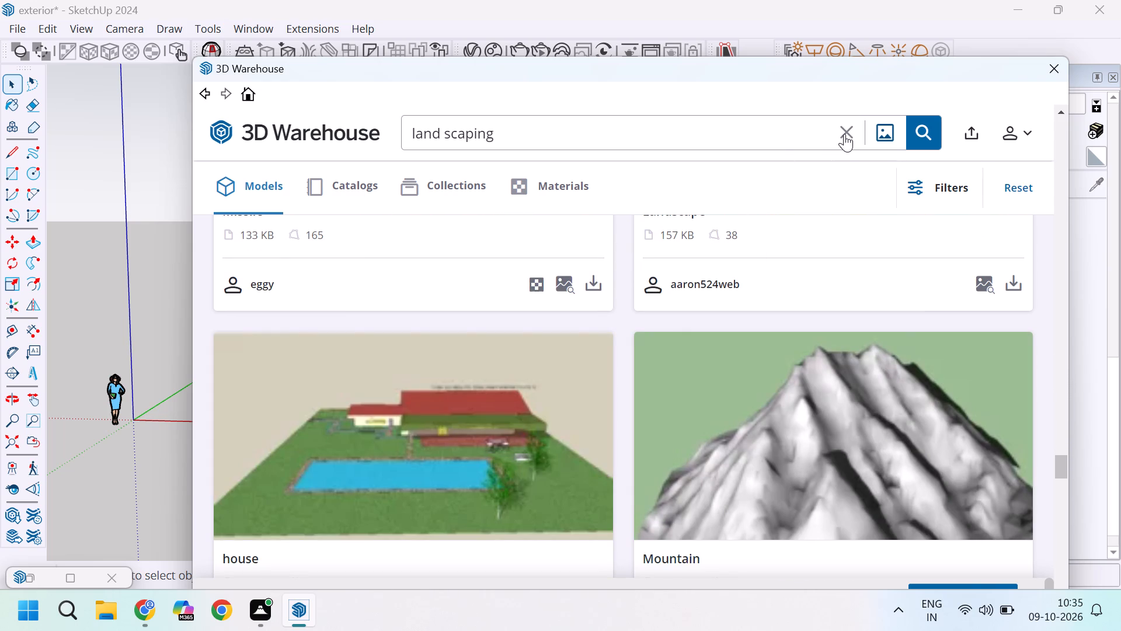
Replace the 3D Warehouse search with "grass".
{"action": "left_click", "coordinate": [844, 134]}
{"action": "type", "text": "grass"}
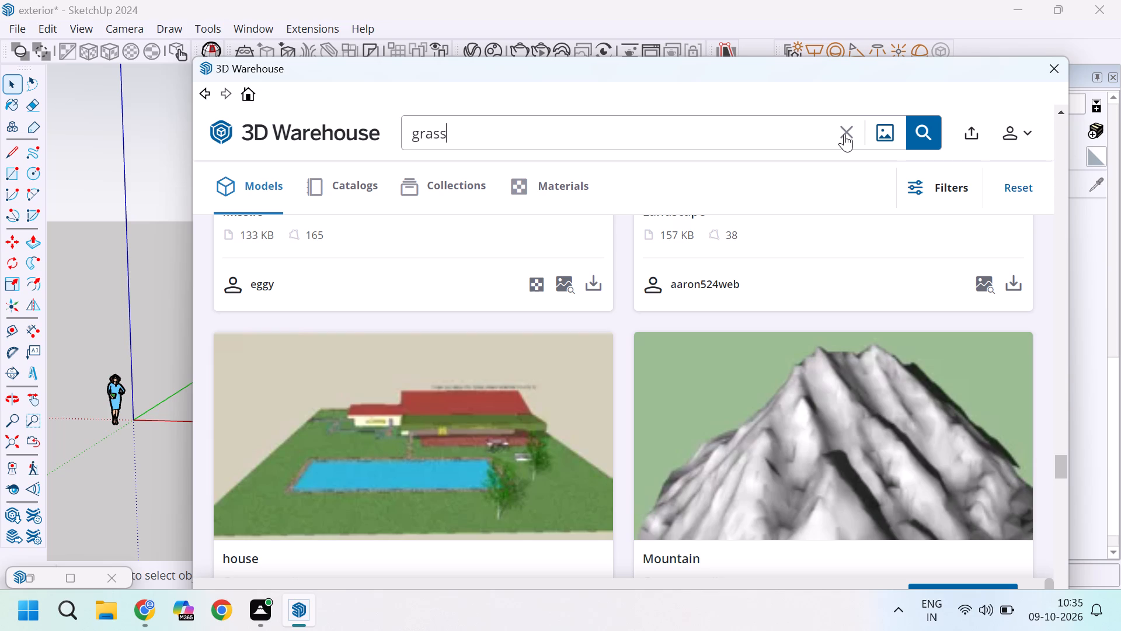
{"action": "key", "text": "Return"}
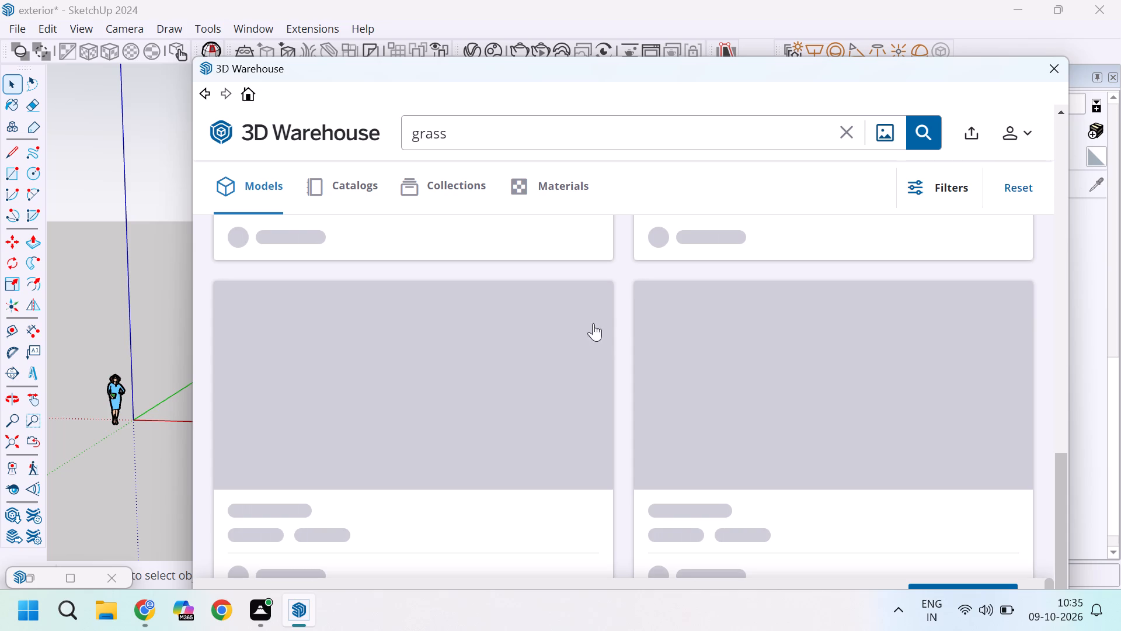
Browse the grass models in the search results for one that suits the ground around the house.
{"action": "scroll", "coordinate": [586, 349], "scroll_direction": "up", "scroll_amount": 20}
{"action": "scroll", "coordinate": [586, 349], "scroll_direction": "up", "scroll_amount": 11}
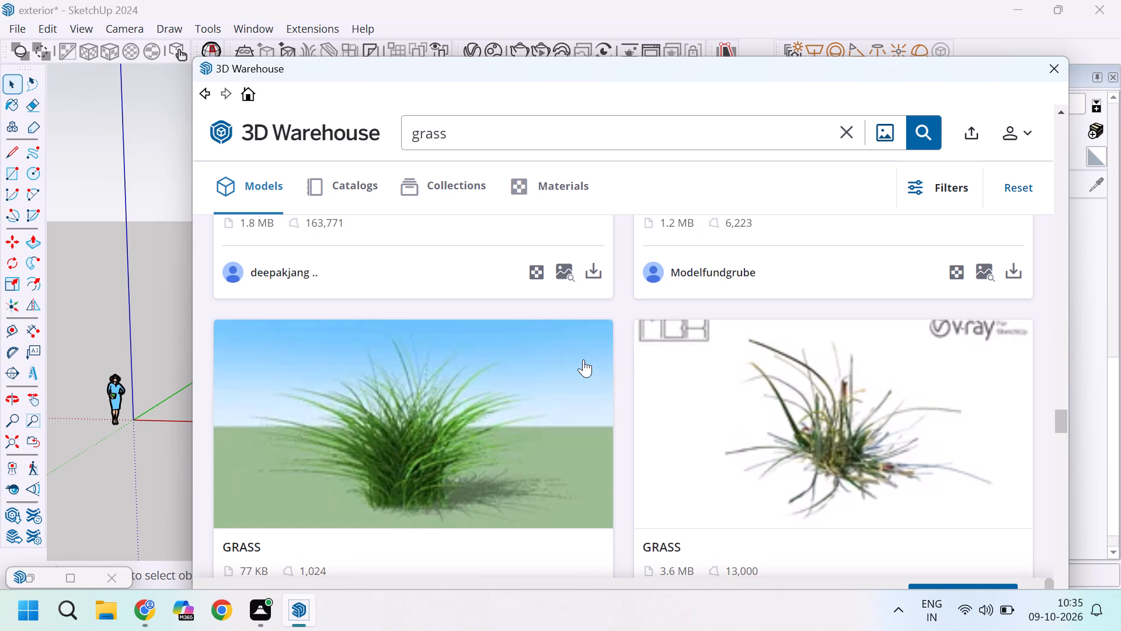
{"action": "scroll", "coordinate": [583, 359], "scroll_direction": "up", "scroll_amount": 10}
{"action": "scroll", "coordinate": [577, 358], "scroll_direction": "down", "scroll_amount": 7}
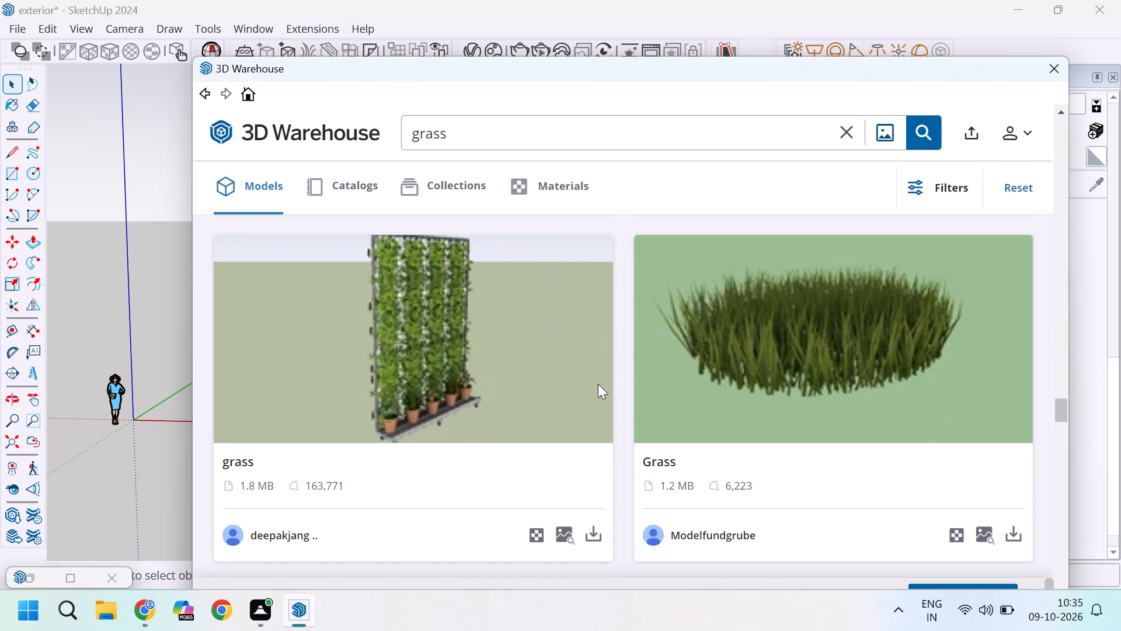
{"action": "scroll", "coordinate": [601, 385], "scroll_direction": "up", "scroll_amount": 5}
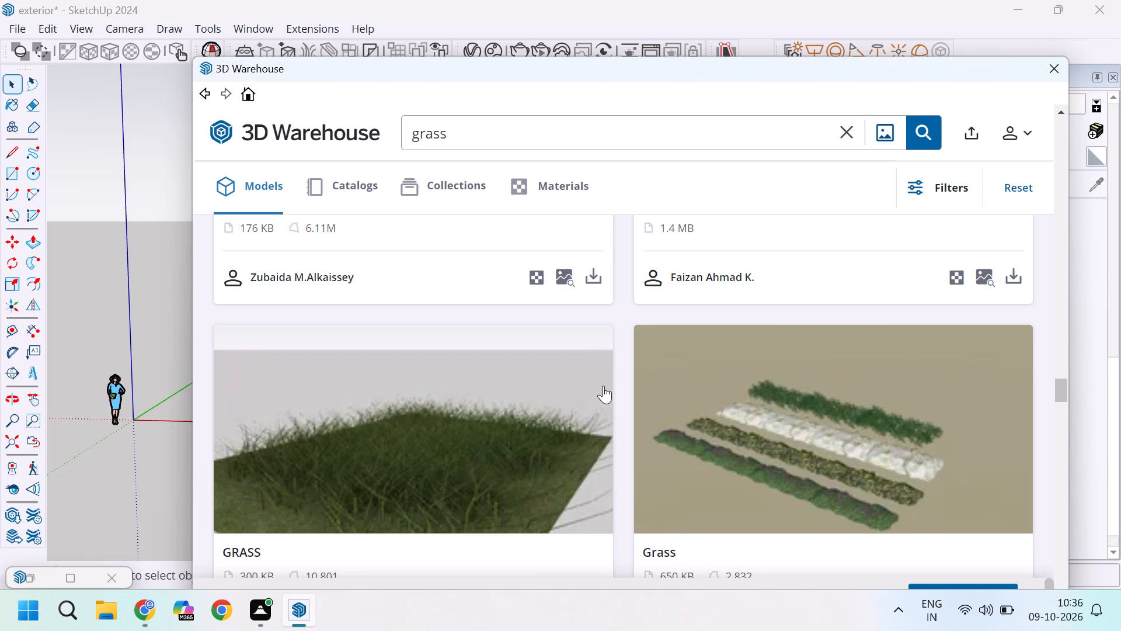
{"action": "scroll", "coordinate": [603, 386], "scroll_direction": "down", "scroll_amount": 1}
{"action": "scroll", "coordinate": [603, 386], "scroll_direction": "up", "scroll_amount": 8}
{"action": "scroll", "coordinate": [603, 386], "scroll_direction": "down", "scroll_amount": 3}
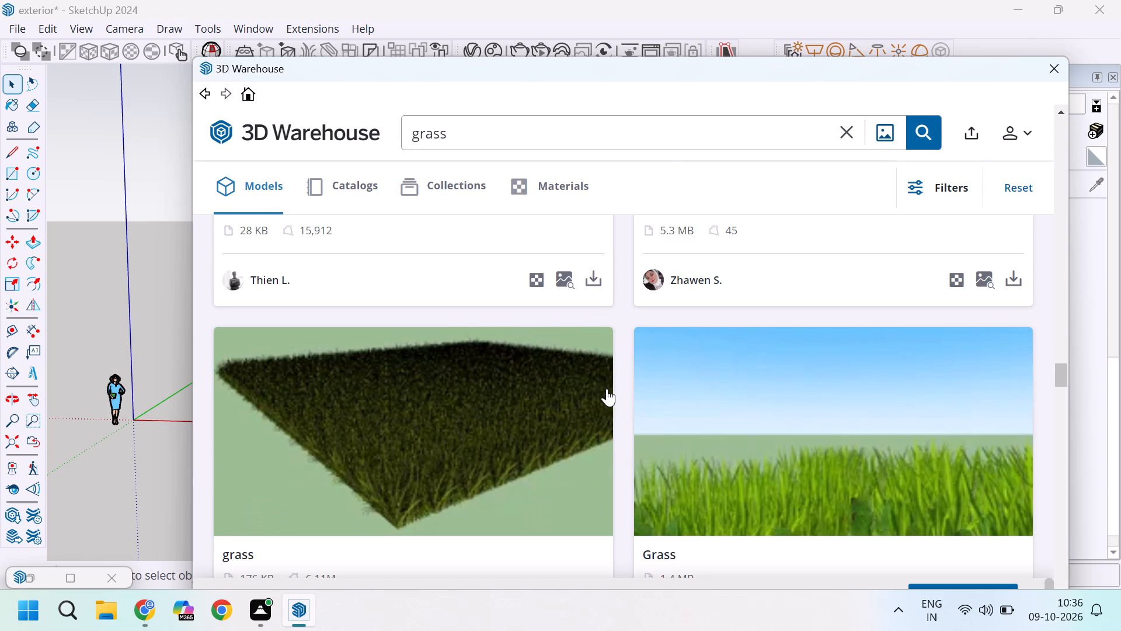
{"action": "scroll", "coordinate": [607, 389], "scroll_direction": "down", "scroll_amount": 3}
{"action": "scroll", "coordinate": [607, 389], "scroll_direction": "up", "scroll_amount": 7}
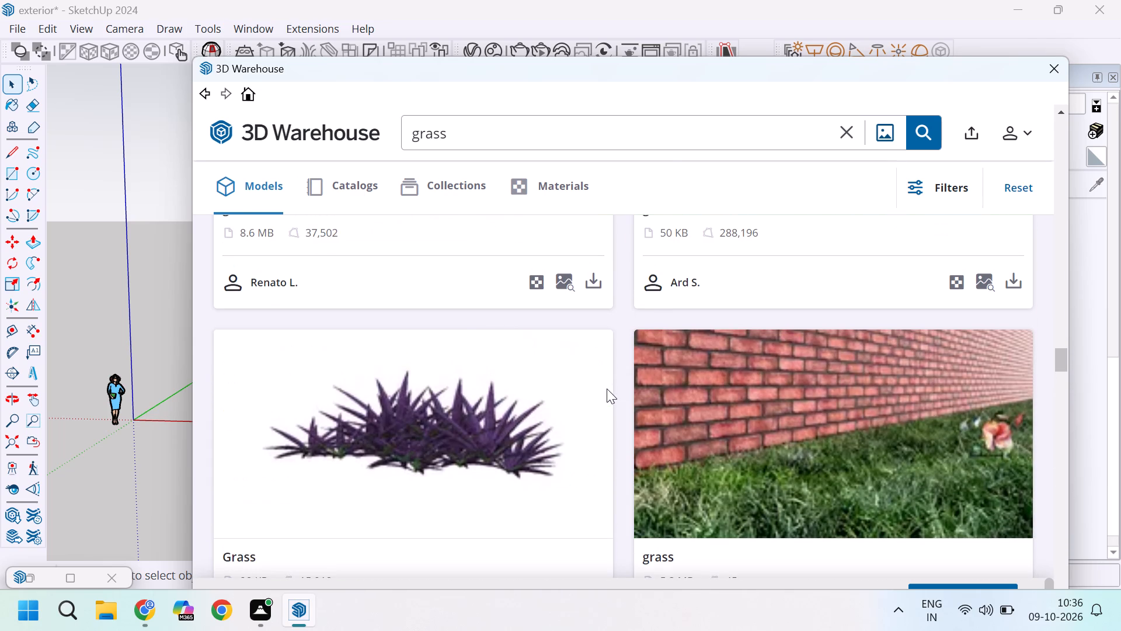
{"action": "scroll", "coordinate": [607, 389], "scroll_direction": "up", "scroll_amount": 4}
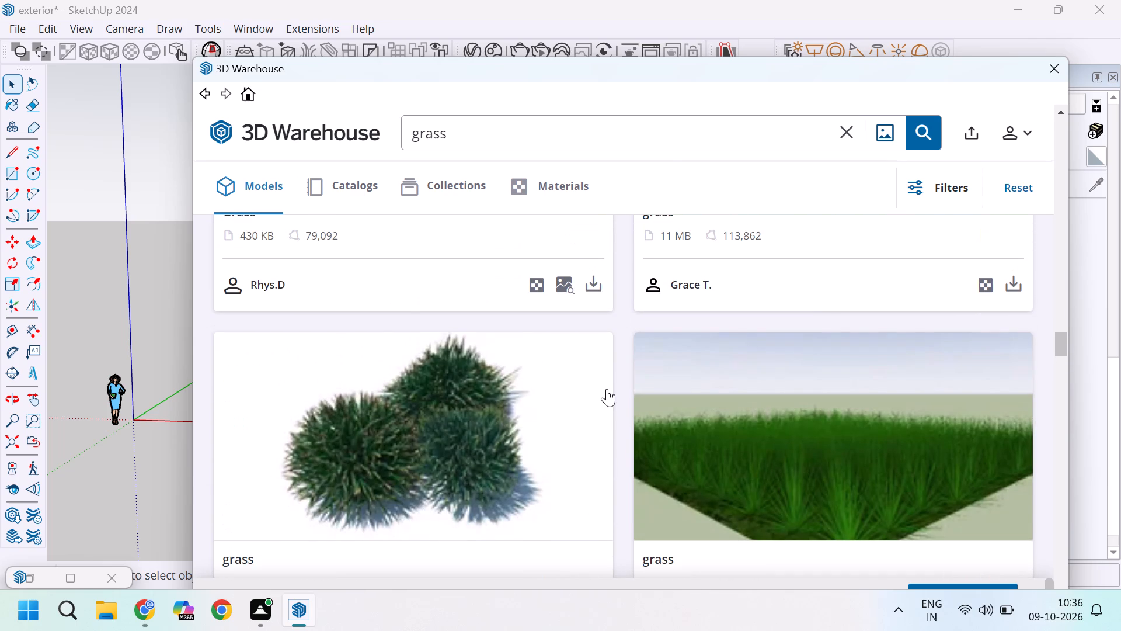
{"action": "scroll", "coordinate": [607, 389], "scroll_direction": "down", "scroll_amount": 1}
{"action": "scroll", "coordinate": [607, 389], "scroll_direction": "up", "scroll_amount": 2}
{"action": "scroll", "coordinate": [607, 389], "scroll_direction": "down", "scroll_amount": 2}
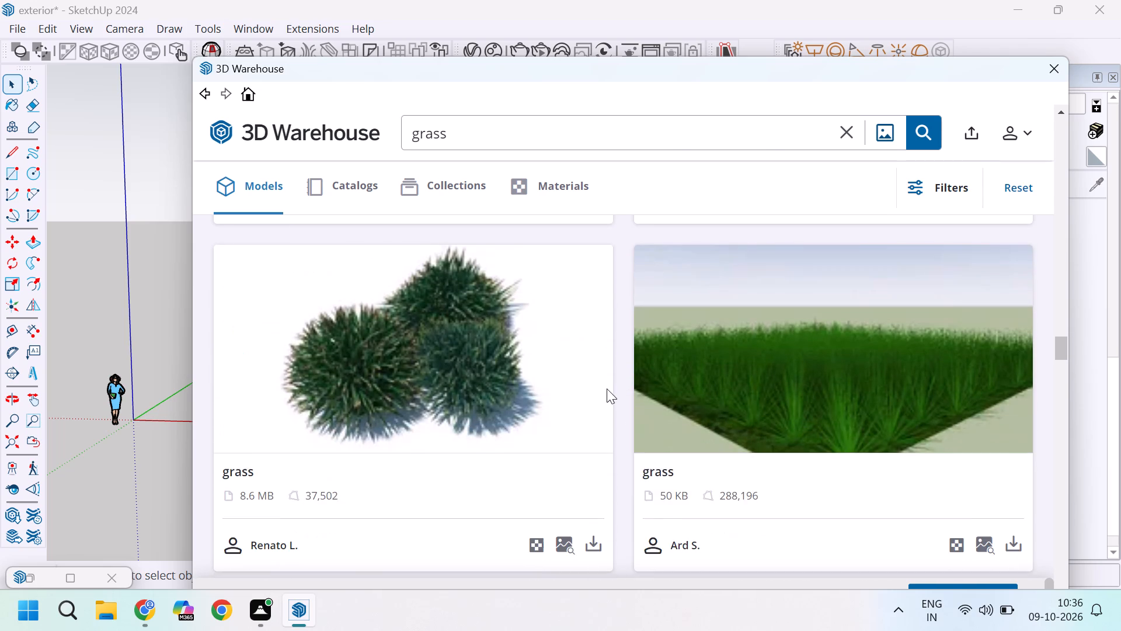
{"action": "scroll", "coordinate": [607, 389], "scroll_direction": "up", "scroll_amount": 4}
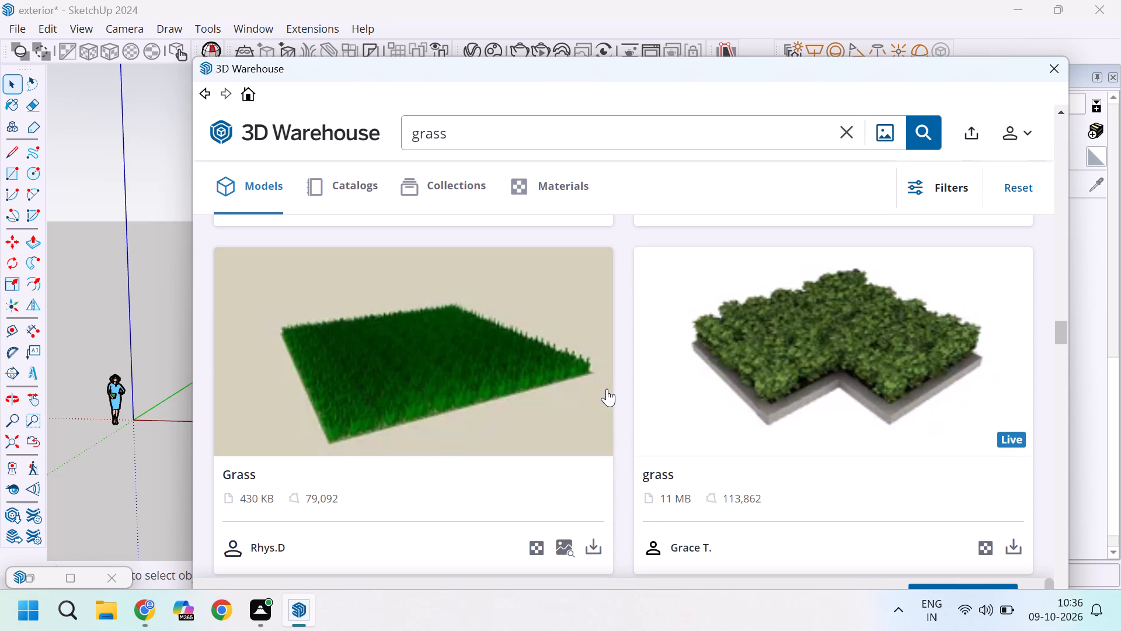
{"action": "scroll", "coordinate": [607, 389], "scroll_direction": "up", "scroll_amount": 4}
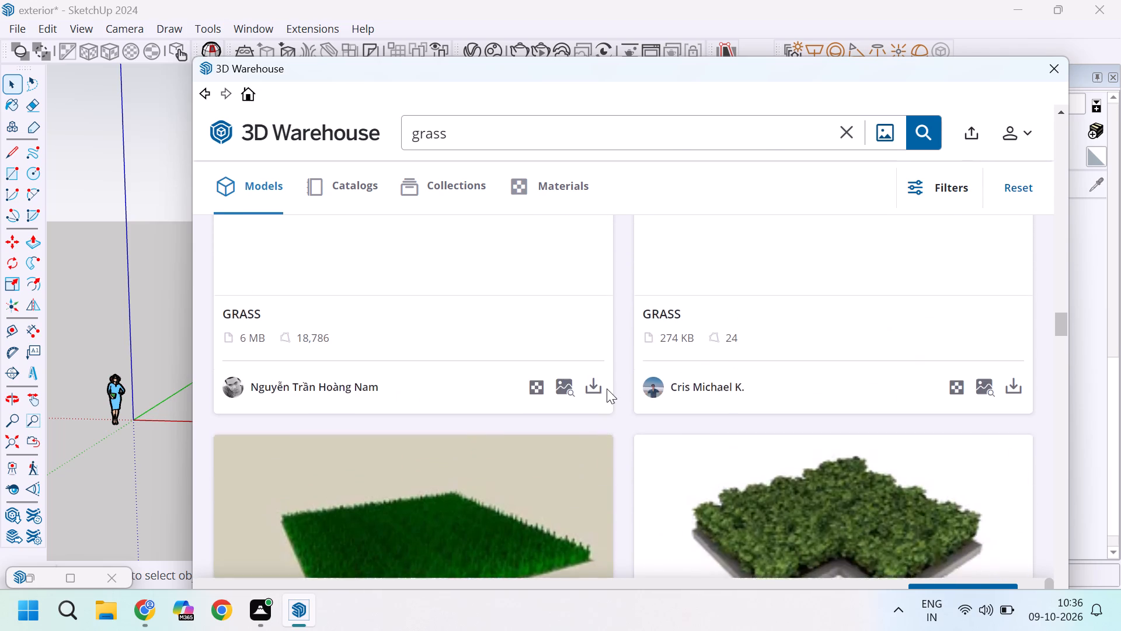
{"action": "scroll", "coordinate": [607, 389], "scroll_direction": "up", "scroll_amount": 3}
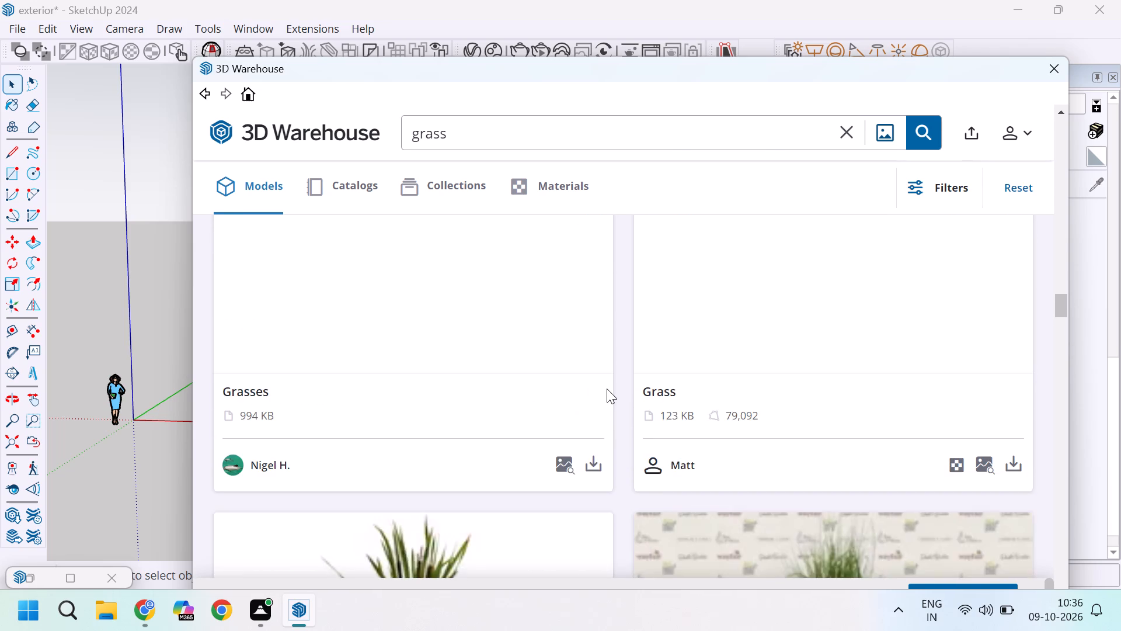
{"action": "scroll", "coordinate": [607, 389], "scroll_direction": "up", "scroll_amount": 4}
{"action": "scroll", "coordinate": [607, 389], "scroll_direction": "down", "scroll_amount": 1}
{"action": "scroll", "coordinate": [610, 389], "scroll_direction": "up", "scroll_amount": 1}
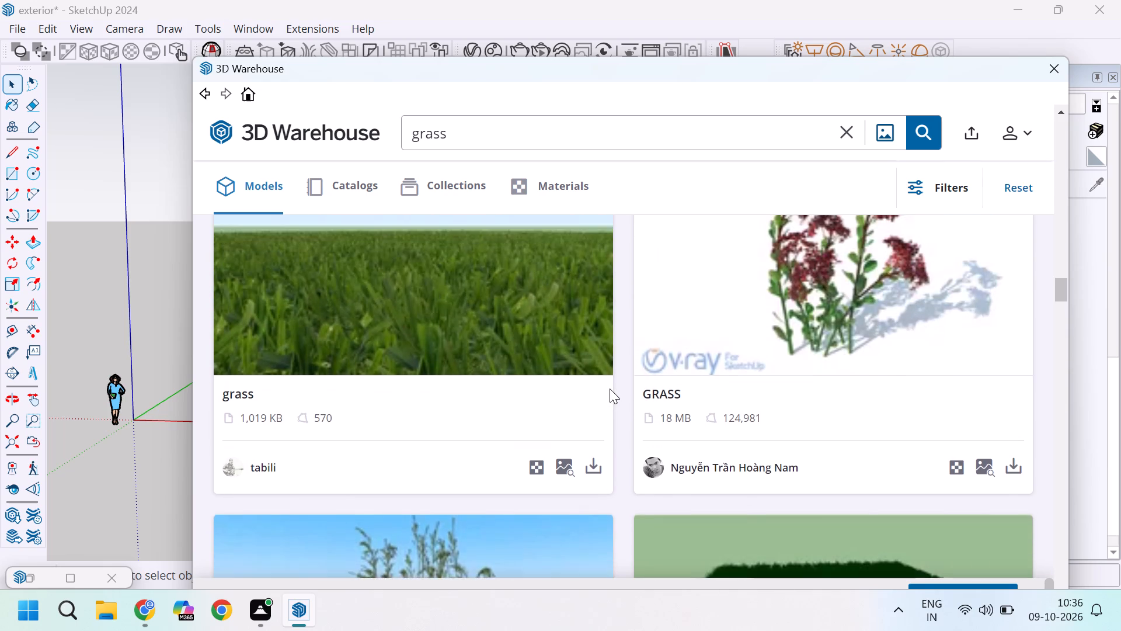
{"action": "scroll", "coordinate": [610, 389], "scroll_direction": "up", "scroll_amount": 1}
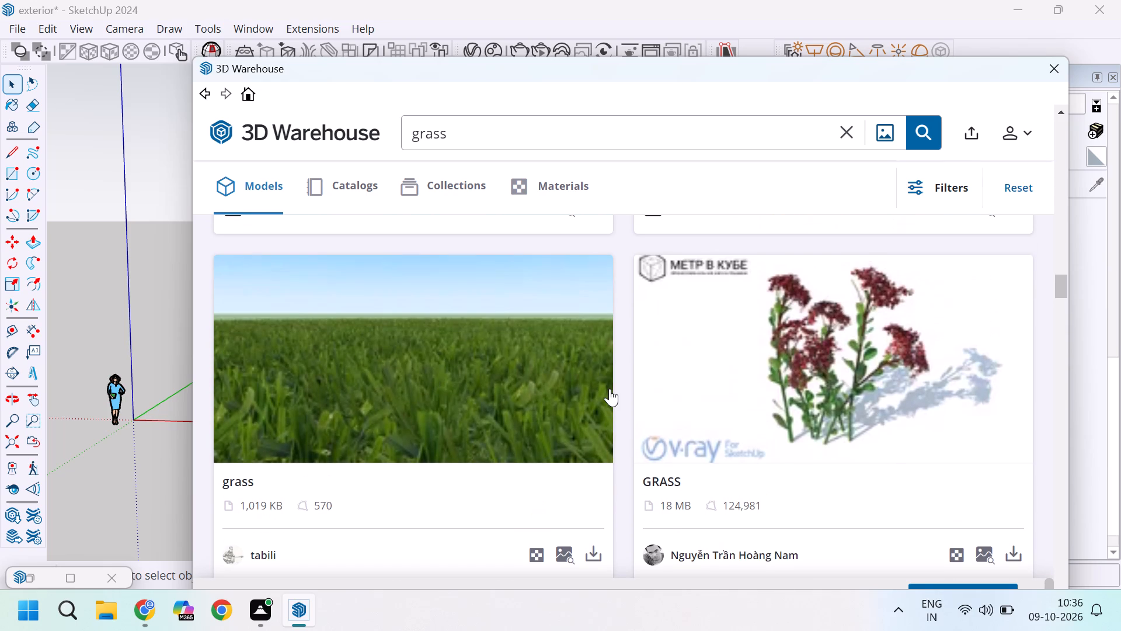
{"action": "scroll", "coordinate": [610, 389], "scroll_direction": "up", "scroll_amount": 5}
{"action": "scroll", "coordinate": [610, 389], "scroll_direction": "down", "scroll_amount": 1}
{"action": "scroll", "coordinate": [610, 389], "scroll_direction": "up", "scroll_amount": 8}
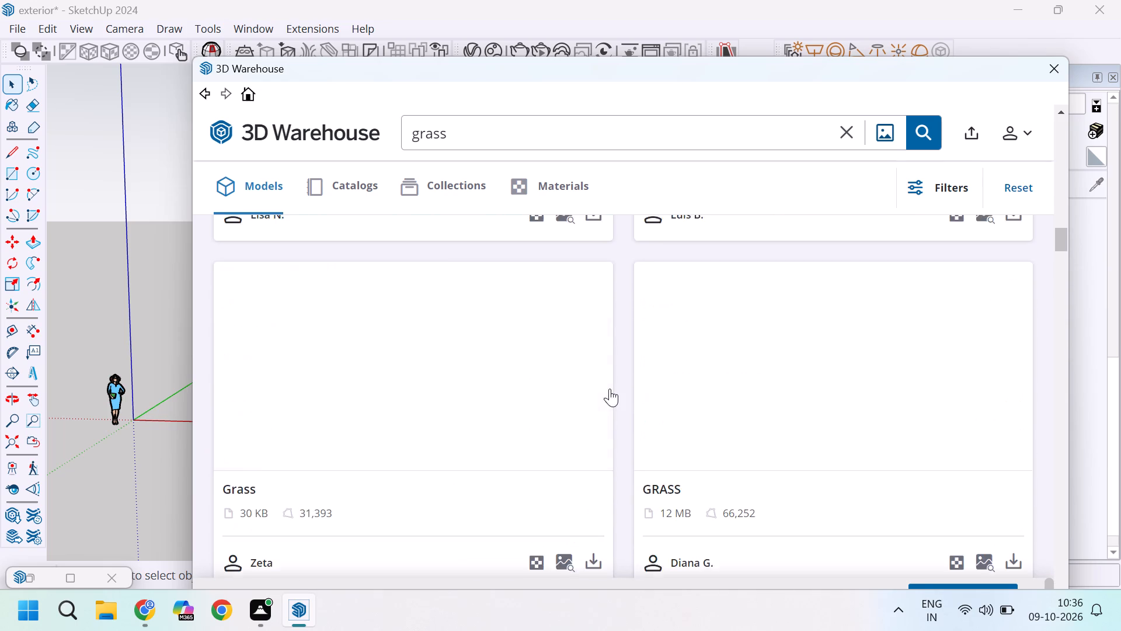
{"action": "scroll", "coordinate": [610, 389], "scroll_direction": "down", "scroll_amount": 3}
{"action": "scroll", "coordinate": [610, 389], "scroll_direction": "up", "scroll_amount": 4}
{"action": "scroll", "coordinate": [610, 389], "scroll_direction": "down", "scroll_amount": 3}
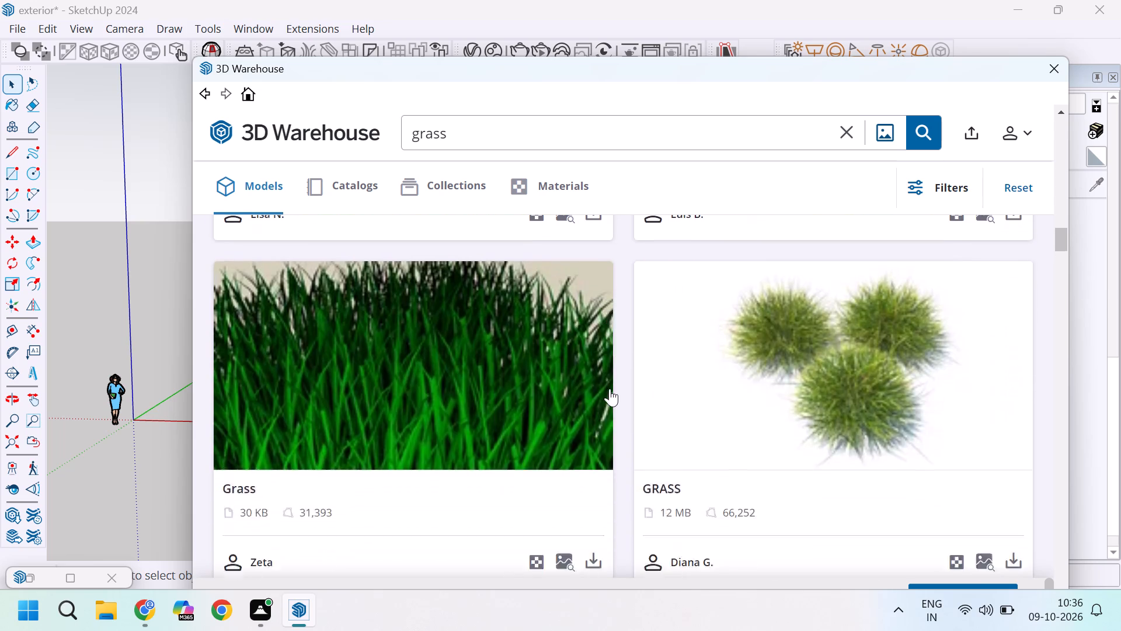
{"action": "scroll", "coordinate": [610, 389], "scroll_direction": "up", "scroll_amount": 3}
{"action": "scroll", "coordinate": [610, 389], "scroll_direction": "down", "scroll_amount": 1}
{"action": "scroll", "coordinate": [610, 389], "scroll_direction": "up", "scroll_amount": 6}
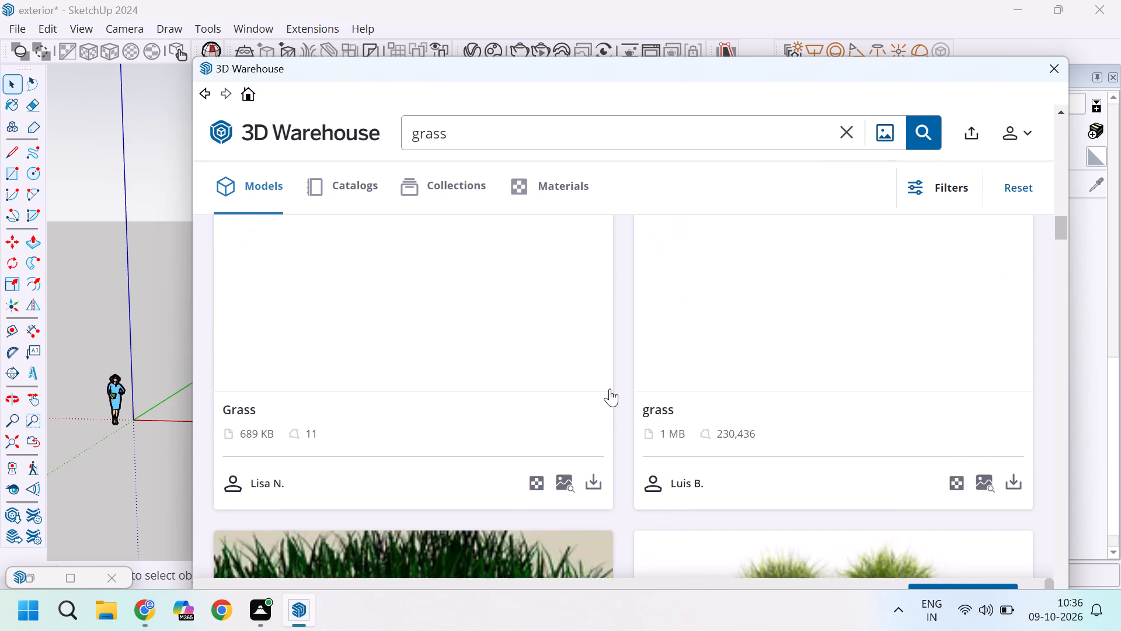
{"action": "scroll", "coordinate": [610, 389], "scroll_direction": "up", "scroll_amount": 2}
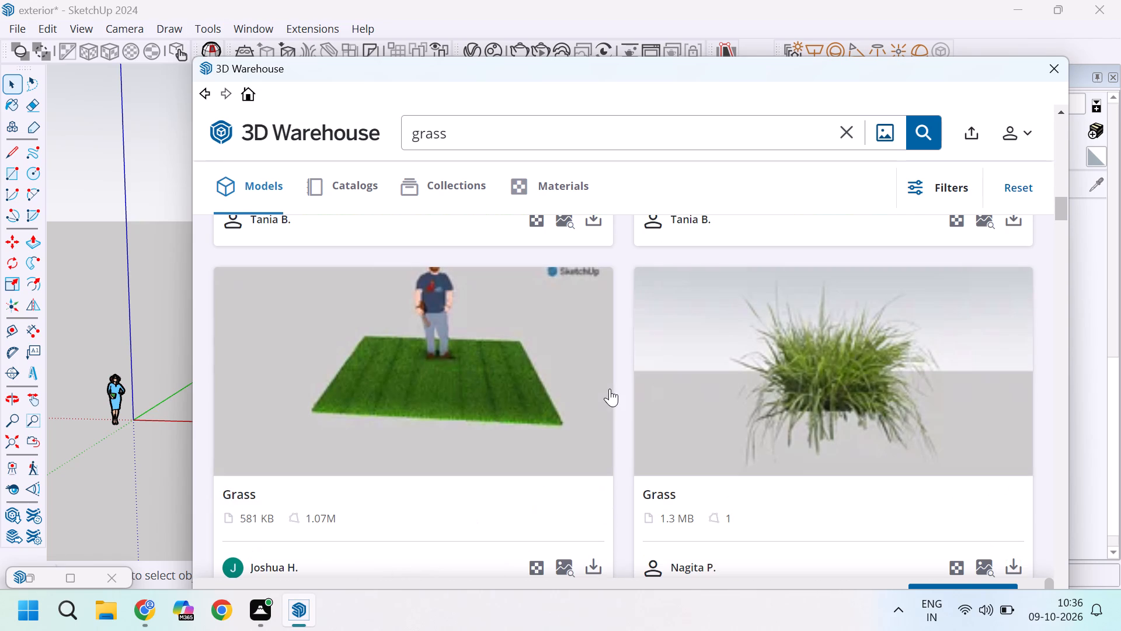
{"action": "scroll", "coordinate": [610, 389], "scroll_direction": "up", "scroll_amount": 3}
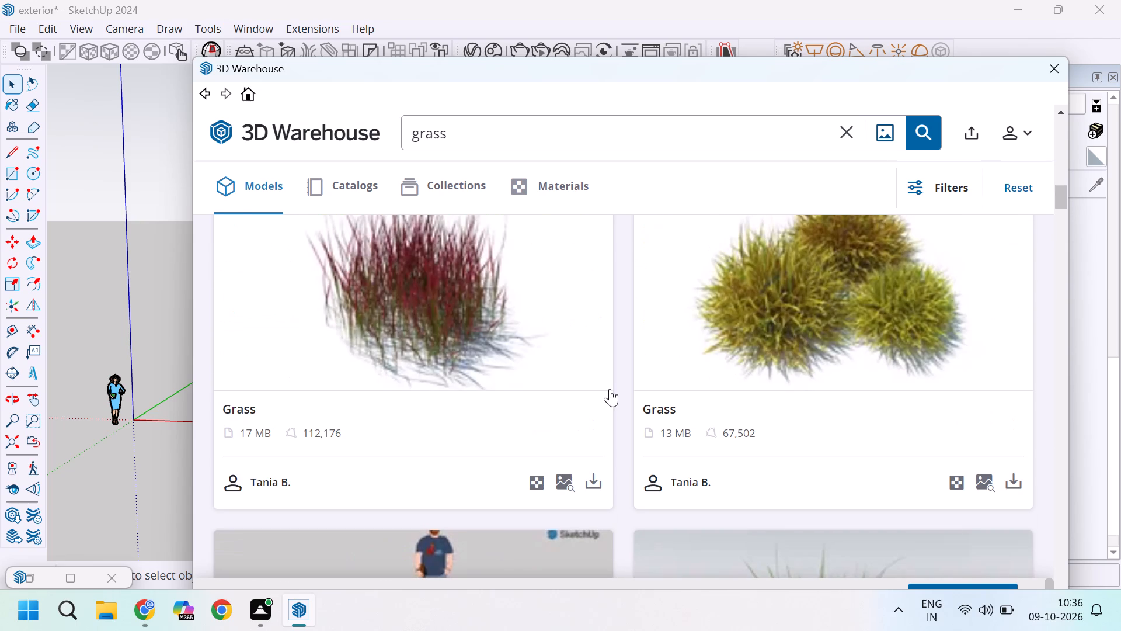
{"action": "scroll", "coordinate": [610, 389], "scroll_direction": "up", "scroll_amount": 4}
{"action": "scroll", "coordinate": [610, 389], "scroll_direction": "down", "scroll_amount": 1}
{"action": "scroll", "coordinate": [610, 389], "scroll_direction": "up", "scroll_amount": 4}
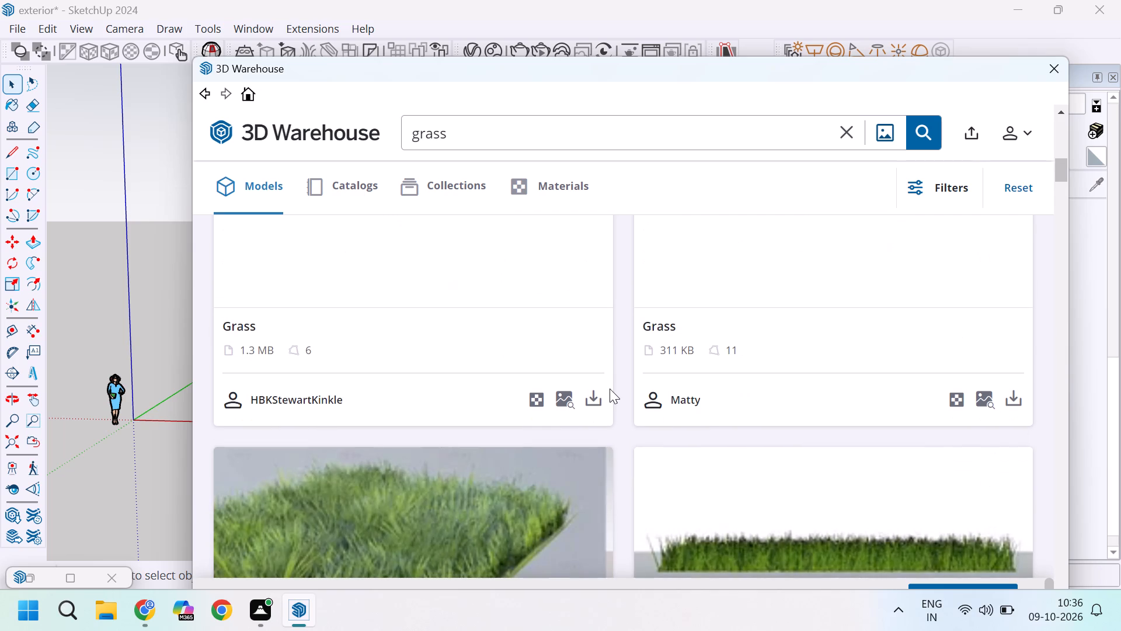
{"action": "scroll", "coordinate": [610, 389], "scroll_direction": "down", "scroll_amount": 2}
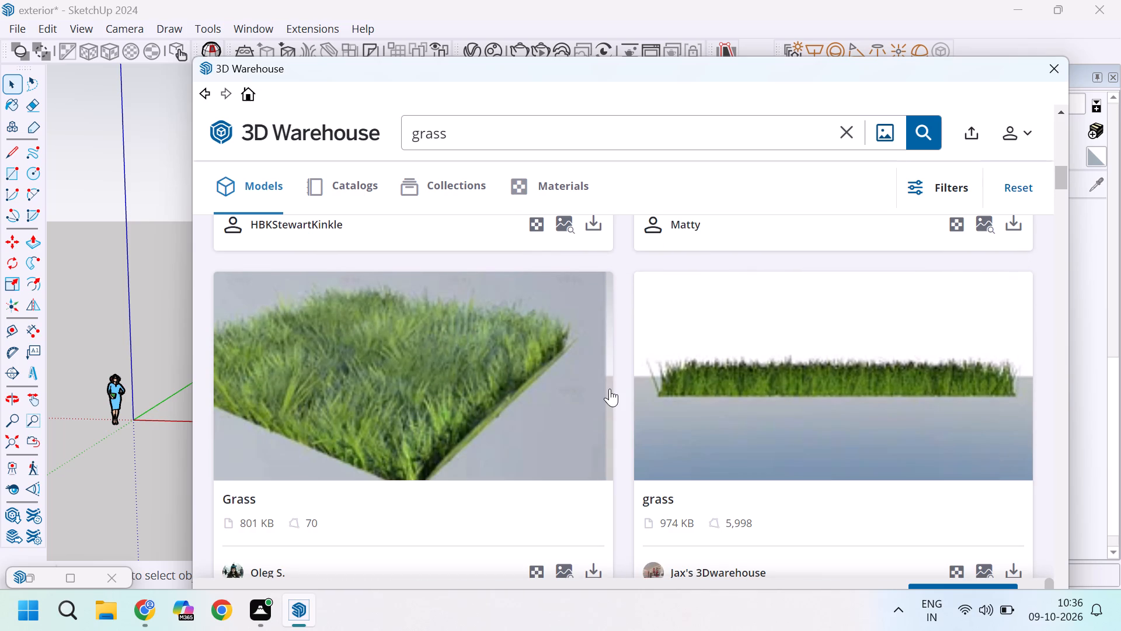
{"action": "scroll", "coordinate": [610, 389], "scroll_direction": "up", "scroll_amount": 6}
{"action": "scroll", "coordinate": [610, 389], "scroll_direction": "down", "scroll_amount": 1}
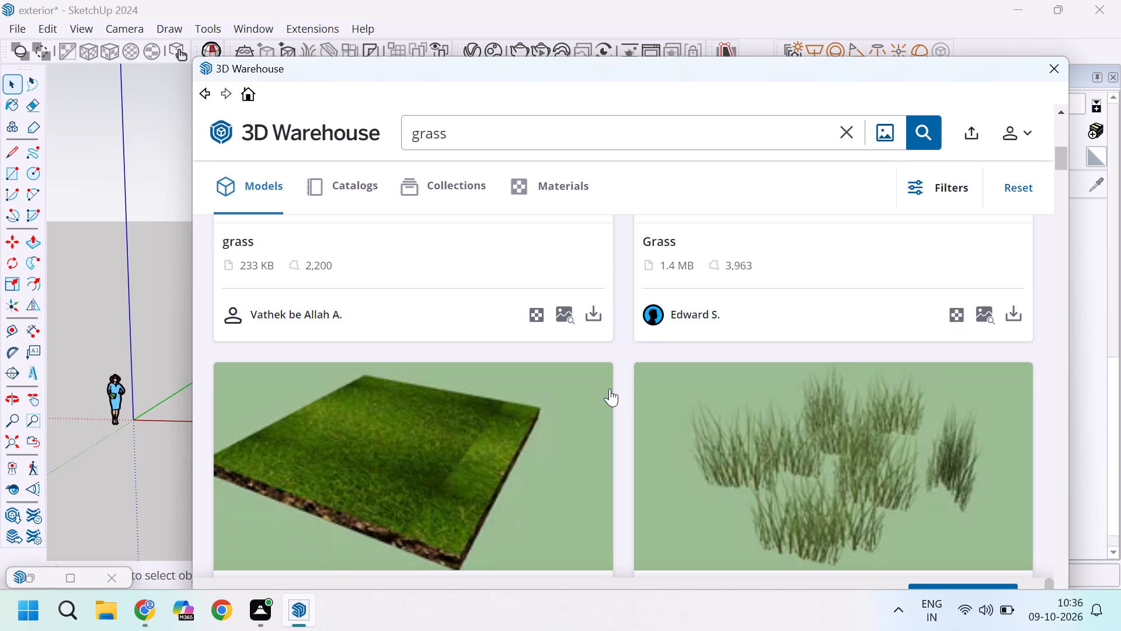
{"action": "scroll", "coordinate": [610, 389], "scroll_direction": "up", "scroll_amount": 2}
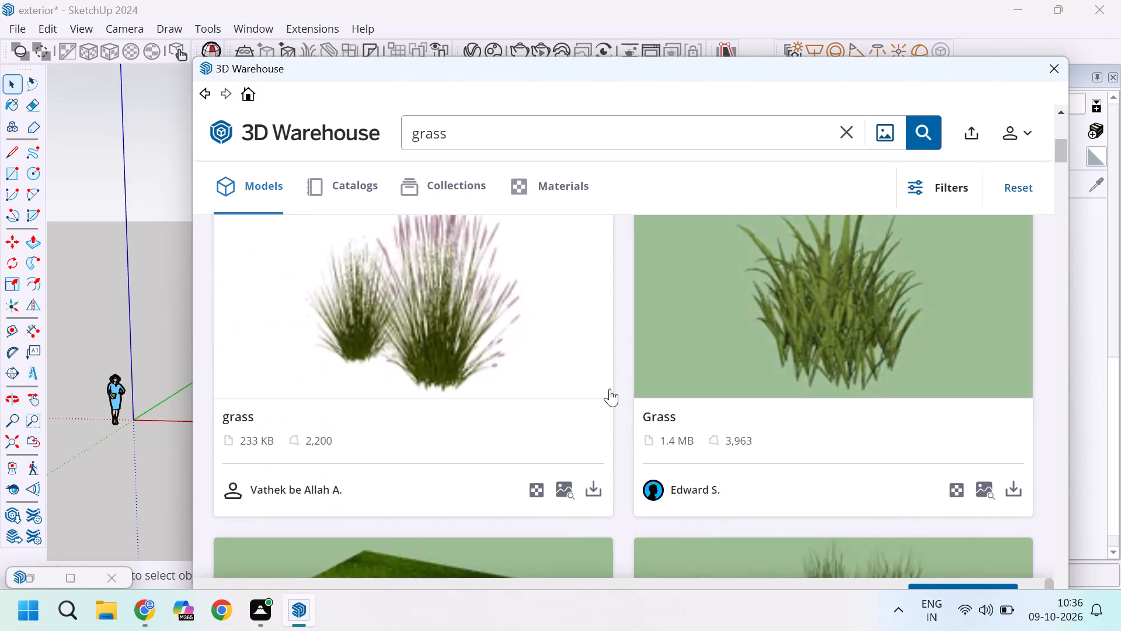
{"action": "scroll", "coordinate": [610, 389], "scroll_direction": "up", "scroll_amount": 4}
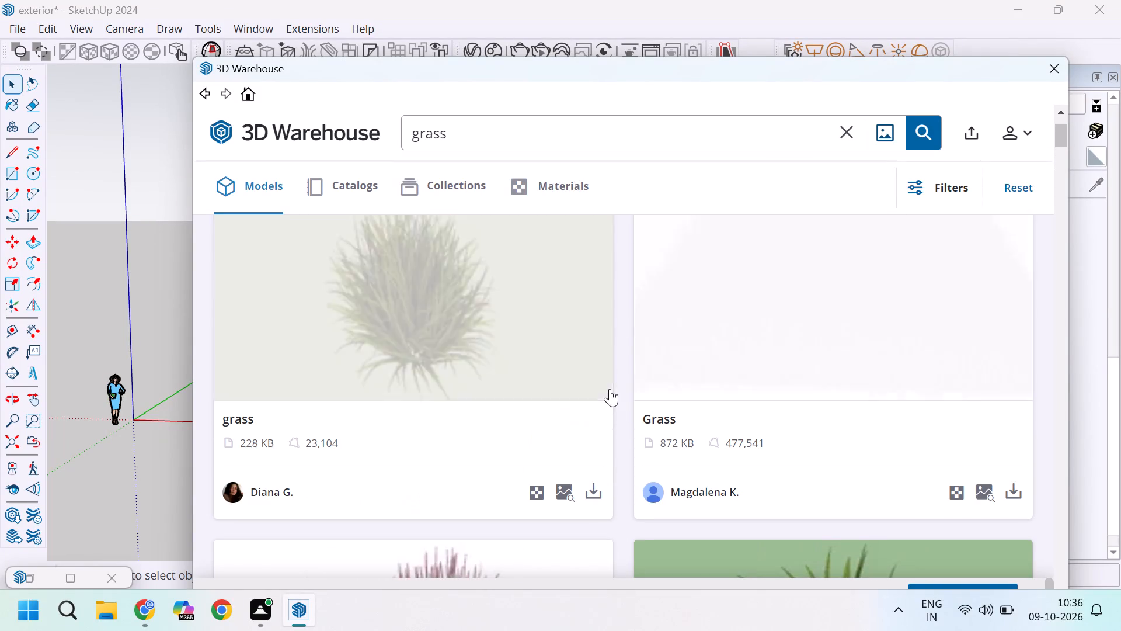
{"action": "scroll", "coordinate": [610, 389], "scroll_direction": "up", "scroll_amount": 4}
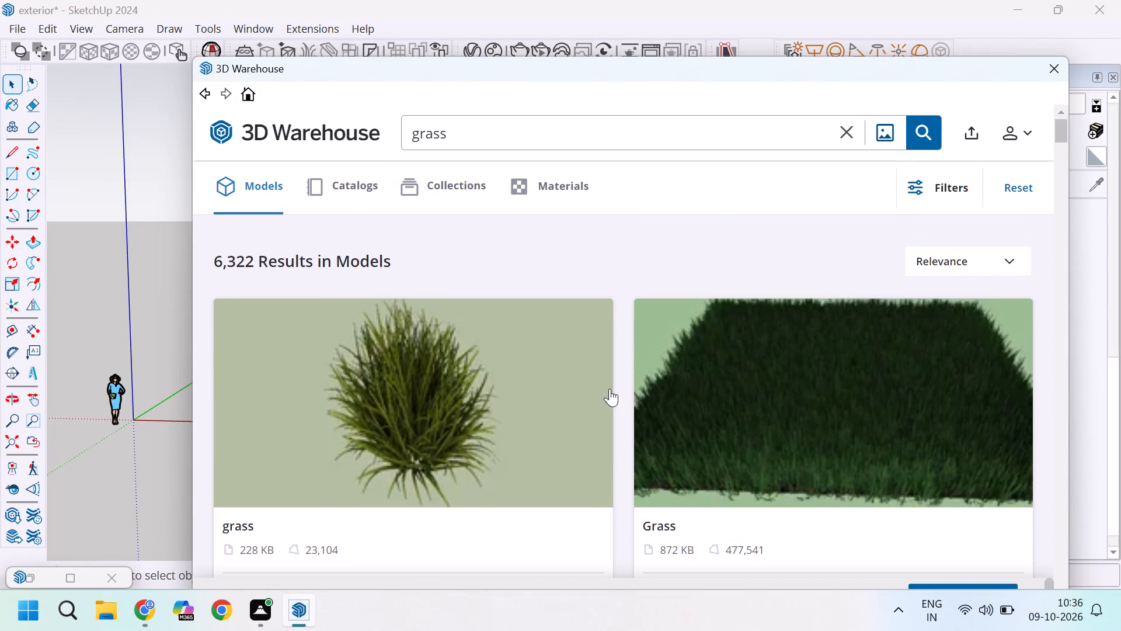
Browse further through the grass models for one that suits the ground around the house.
{"action": "scroll", "coordinate": [610, 389], "scroll_direction": "down", "scroll_amount": 12}
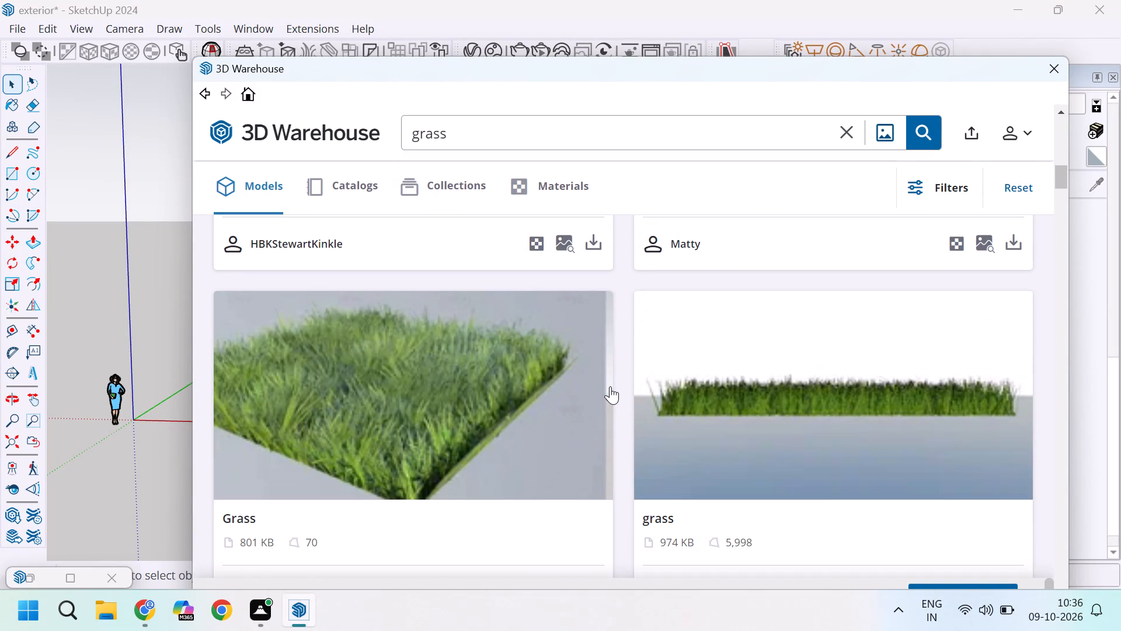
{"action": "scroll", "coordinate": [610, 386], "scroll_direction": "down", "scroll_amount": 2}
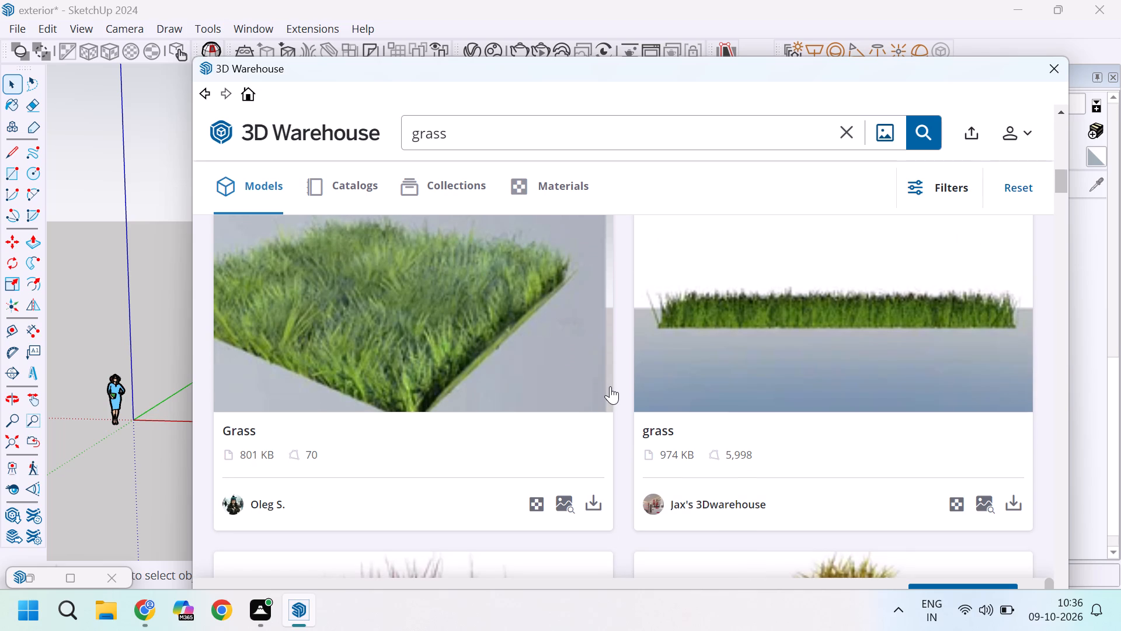
{"action": "scroll", "coordinate": [610, 386], "scroll_direction": "down", "scroll_amount": 9}
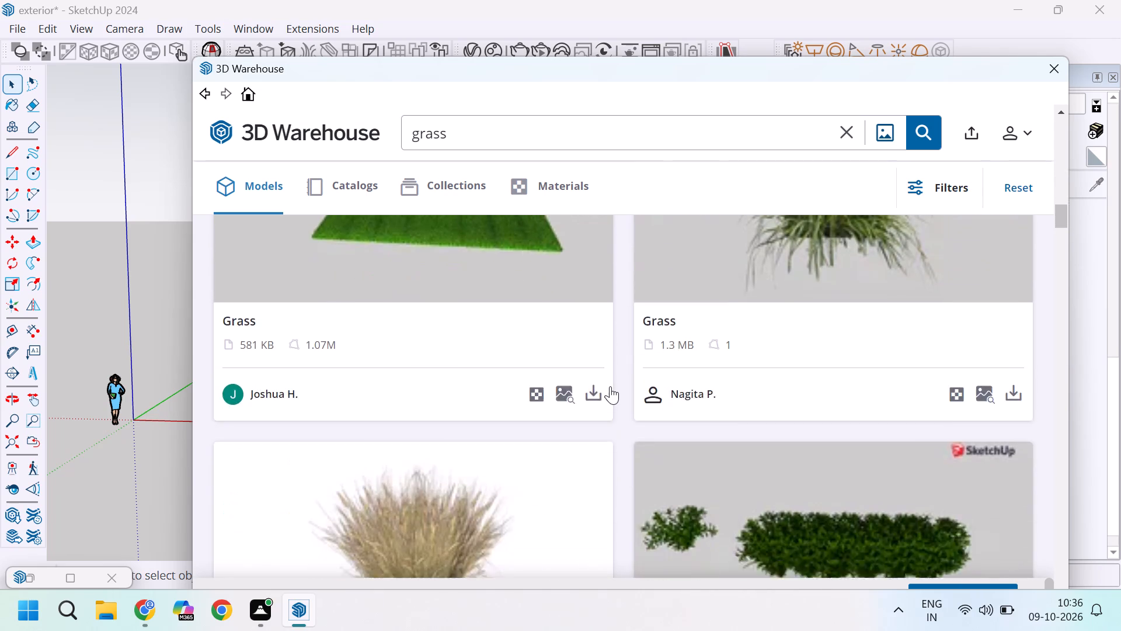
{"action": "scroll", "coordinate": [610, 386], "scroll_direction": "down", "scroll_amount": 7}
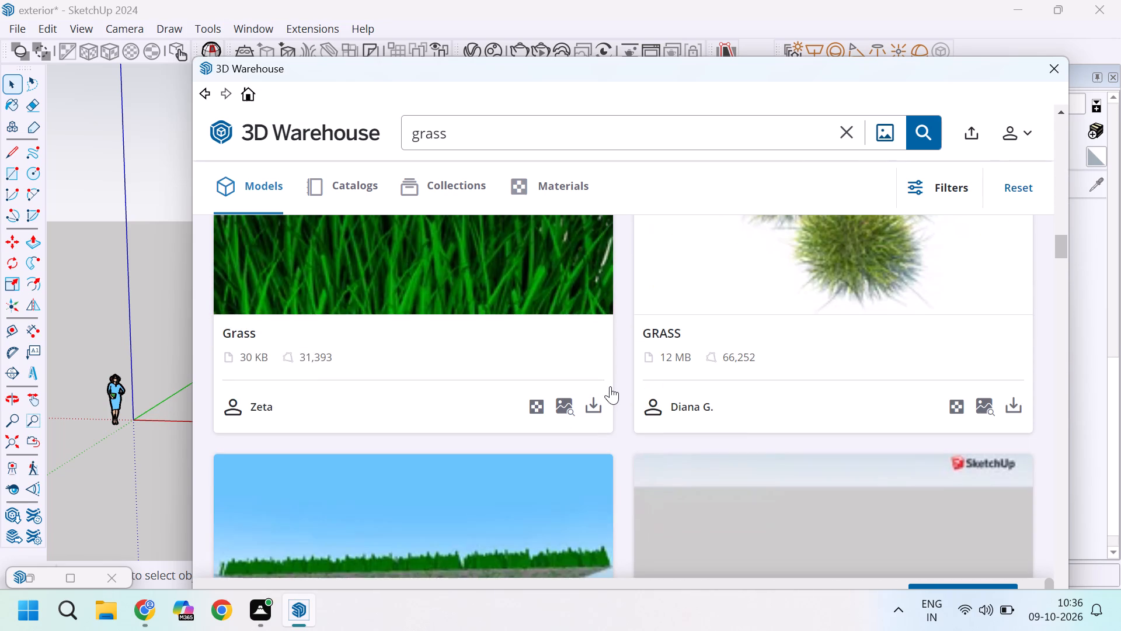
{"action": "scroll", "coordinate": [610, 386], "scroll_direction": "down", "scroll_amount": 2}
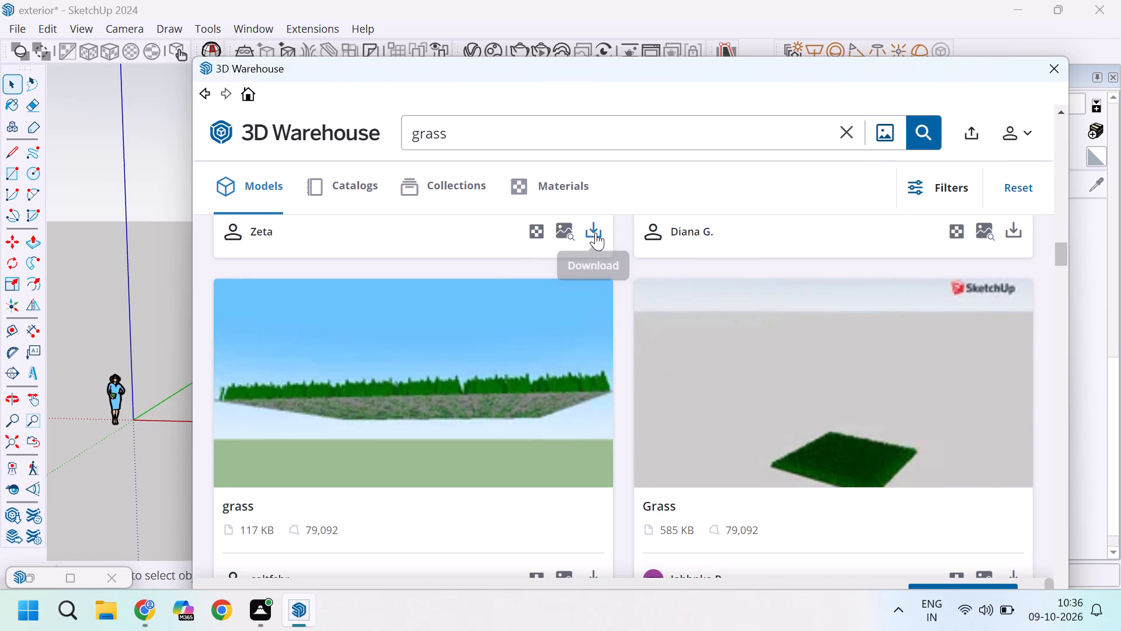
Download the 30 KB Grass model from the search results and load it directly into the house model.
{"action": "left_click", "coordinate": [596, 234]}
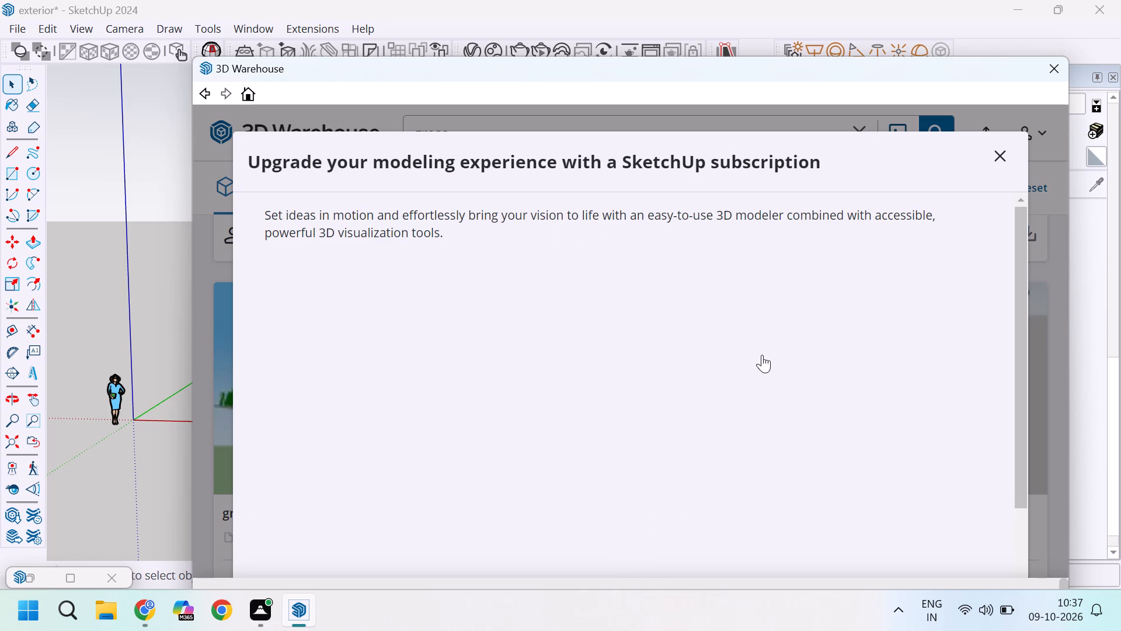
{"action": "scroll", "coordinate": [762, 355], "scroll_direction": "down", "scroll_amount": 10}
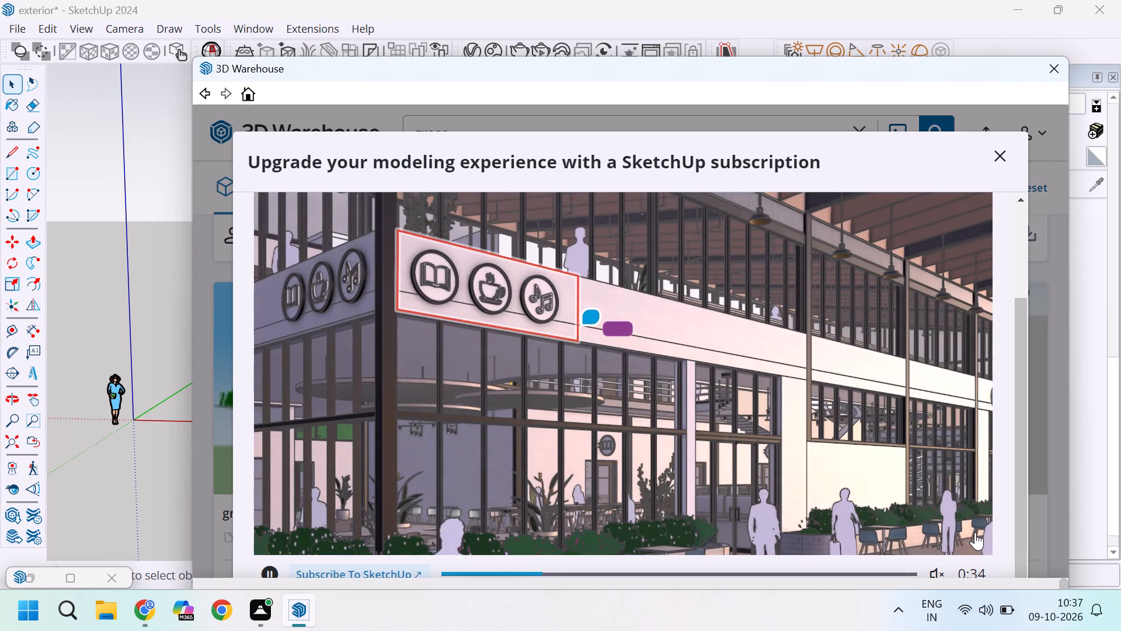
{"action": "left_click", "coordinate": [963, 517]}
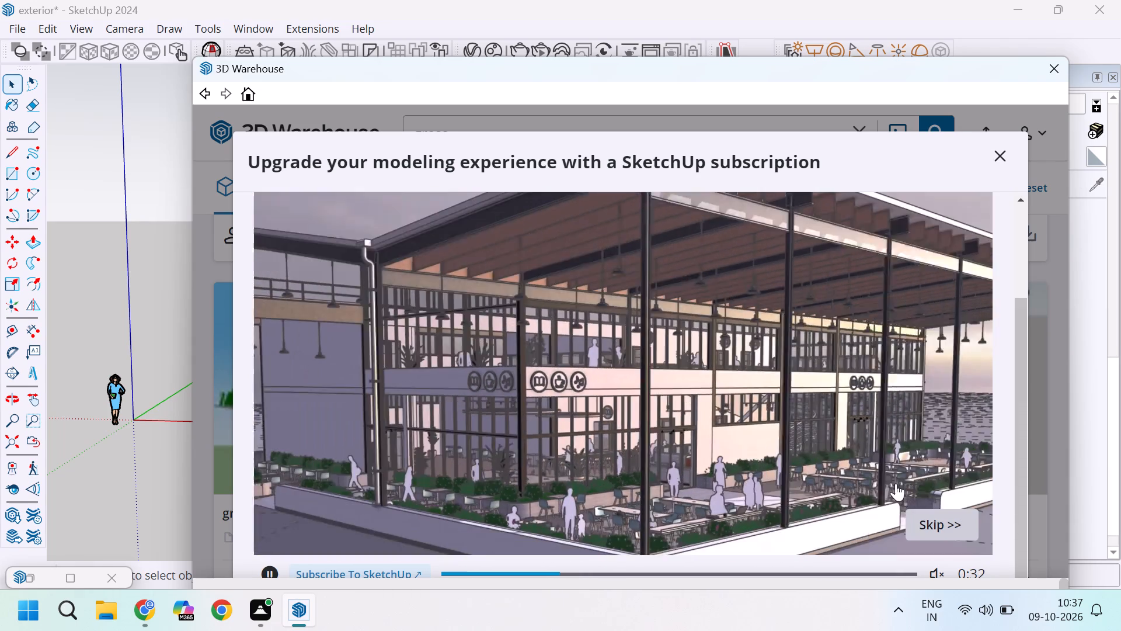
{"action": "left_click", "coordinate": [646, 438]}
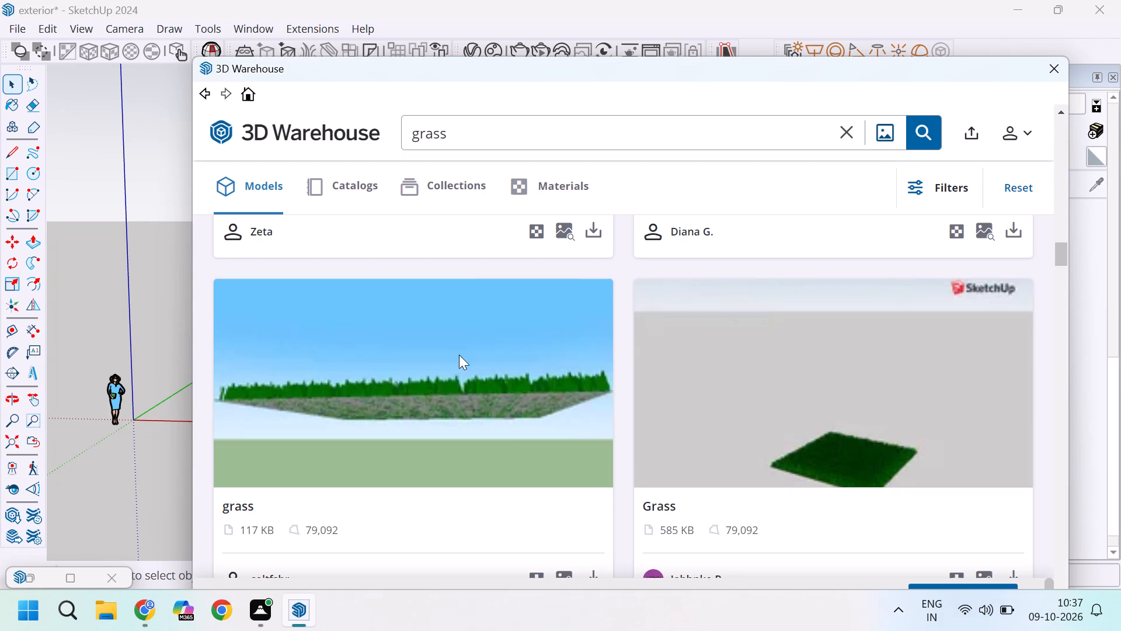
{"action": "scroll", "coordinate": [565, 457], "scroll_direction": "up", "scroll_amount": 4}
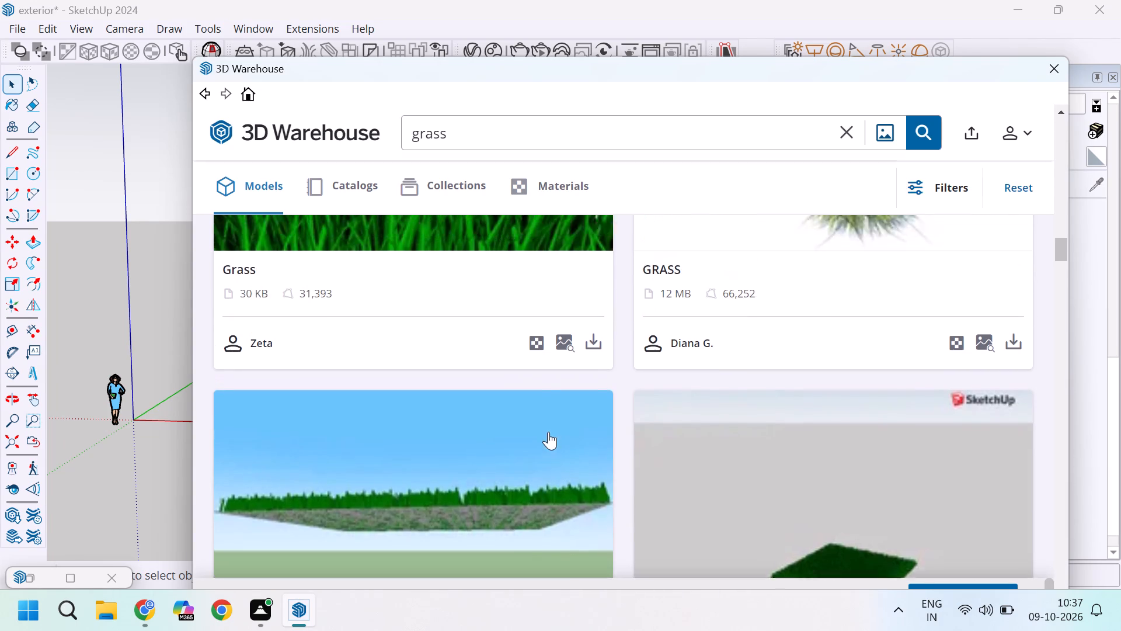
{"action": "scroll", "coordinate": [598, 479], "scroll_direction": "down", "scroll_amount": 3}
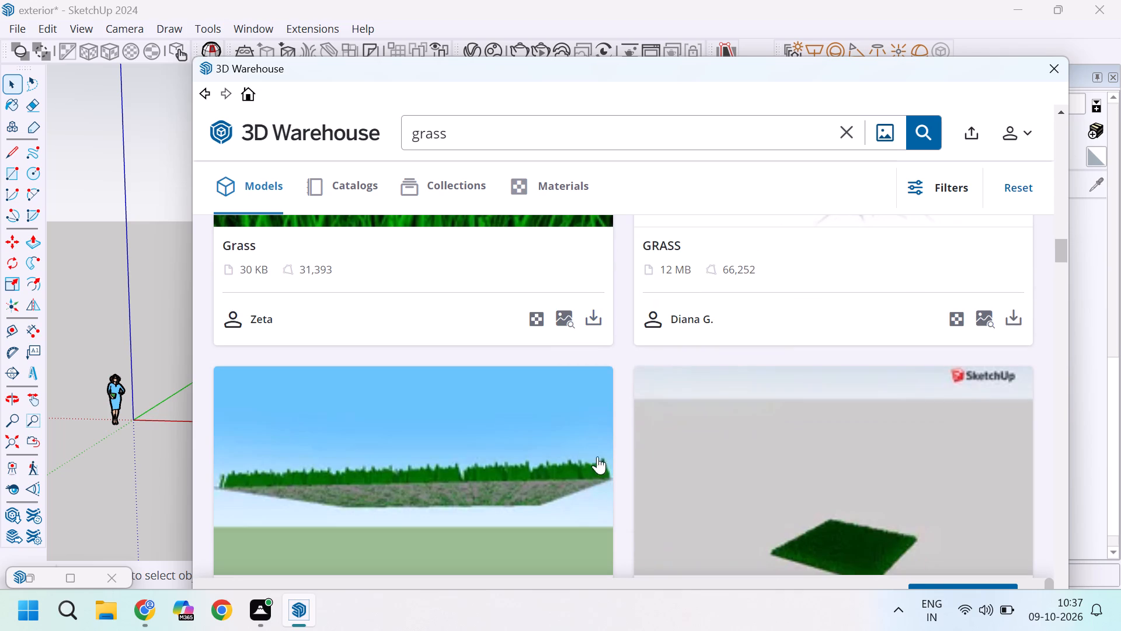
{"action": "left_click", "coordinate": [596, 314]}
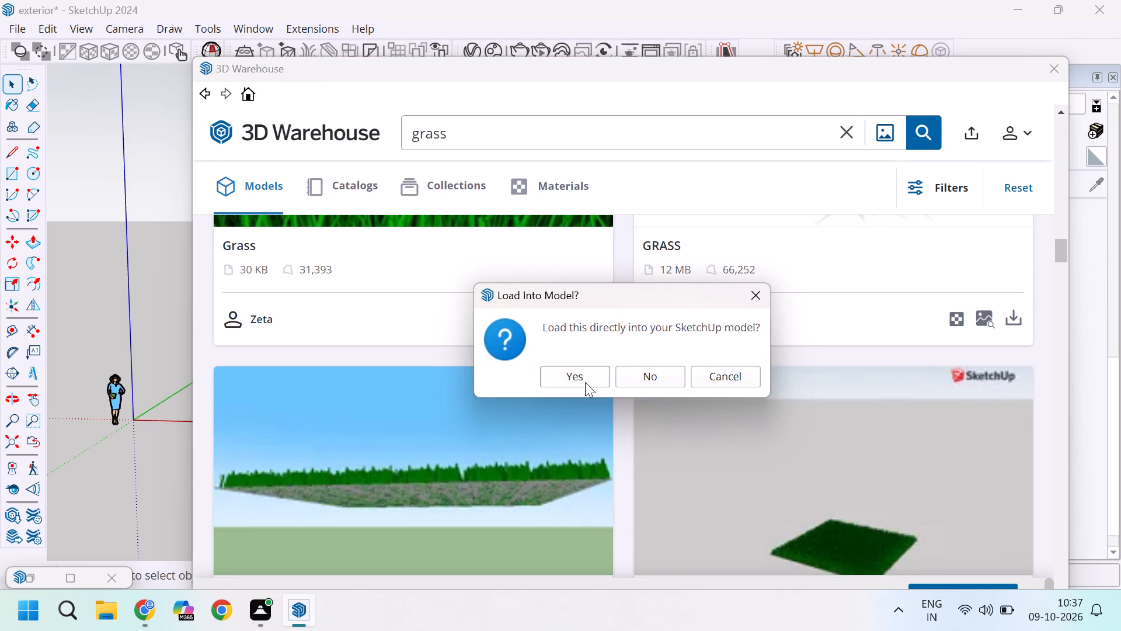
{"action": "left_click", "coordinate": [585, 382]}
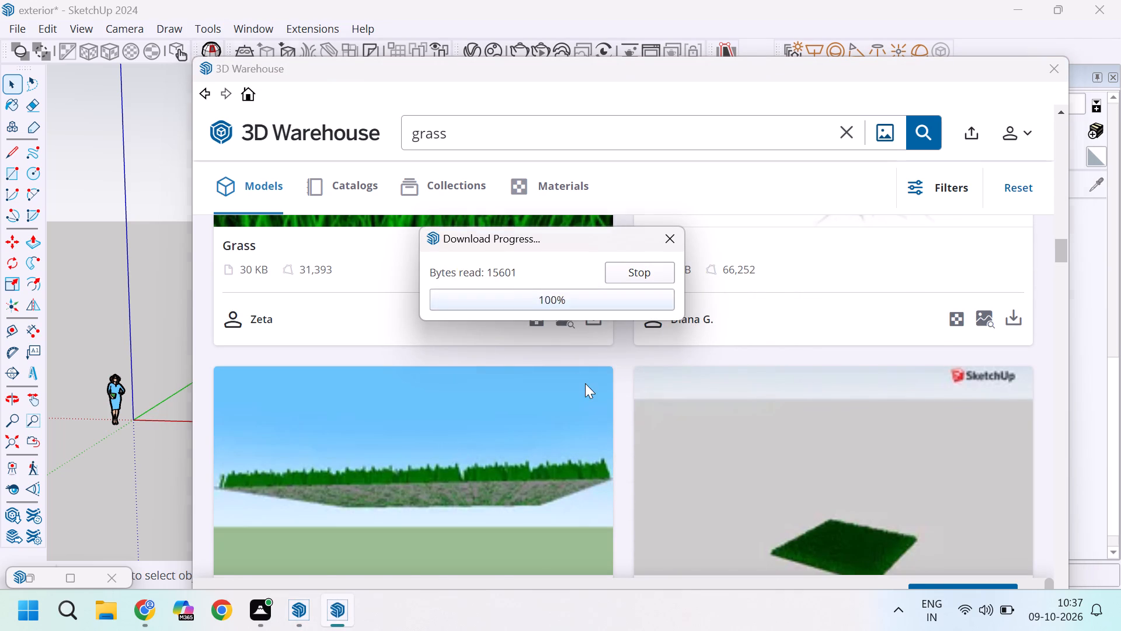
{"action": "left_click", "coordinate": [728, 343]}
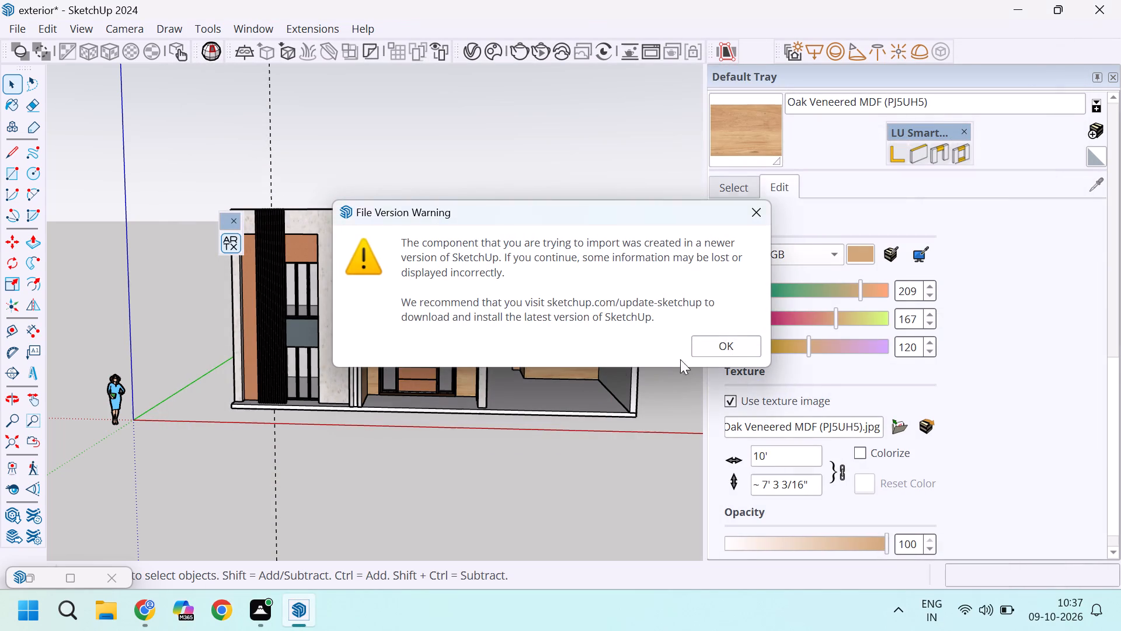
Place the grass patch at the front outer corner of the base slab, beside the stone-clad column.
{"action": "scroll", "coordinate": [353, 426], "scroll_direction": "down", "scroll_amount": 6}
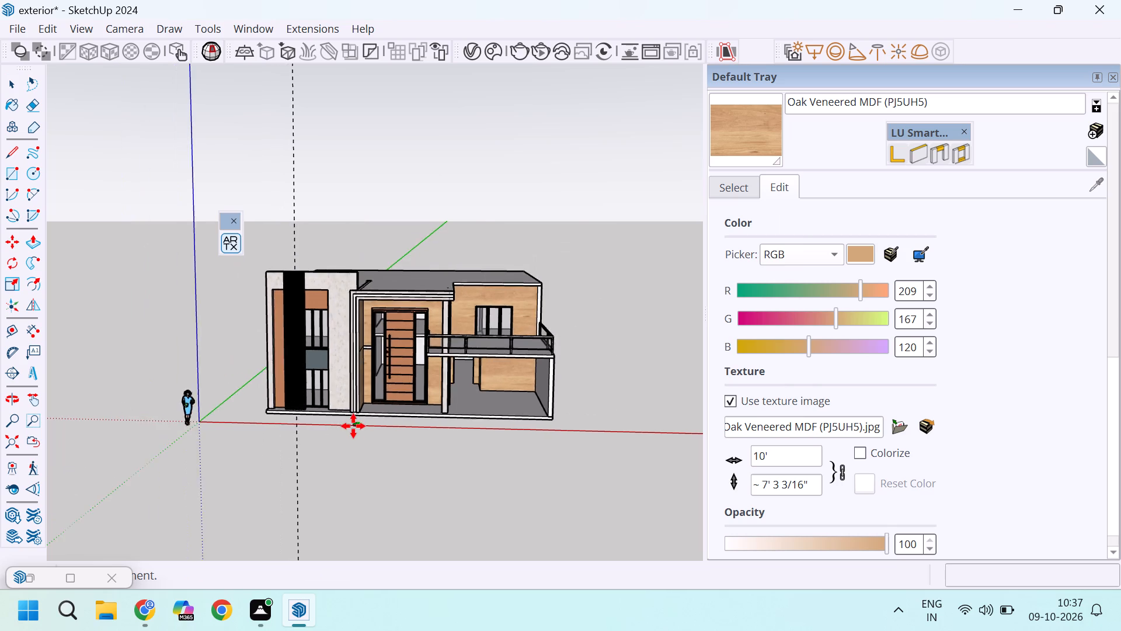
{"action": "scroll", "coordinate": [353, 426], "scroll_direction": "up", "scroll_amount": 18}
{"action": "middle_click_drag", "start_coordinate": [307, 395], "coordinate": [302, 493]}
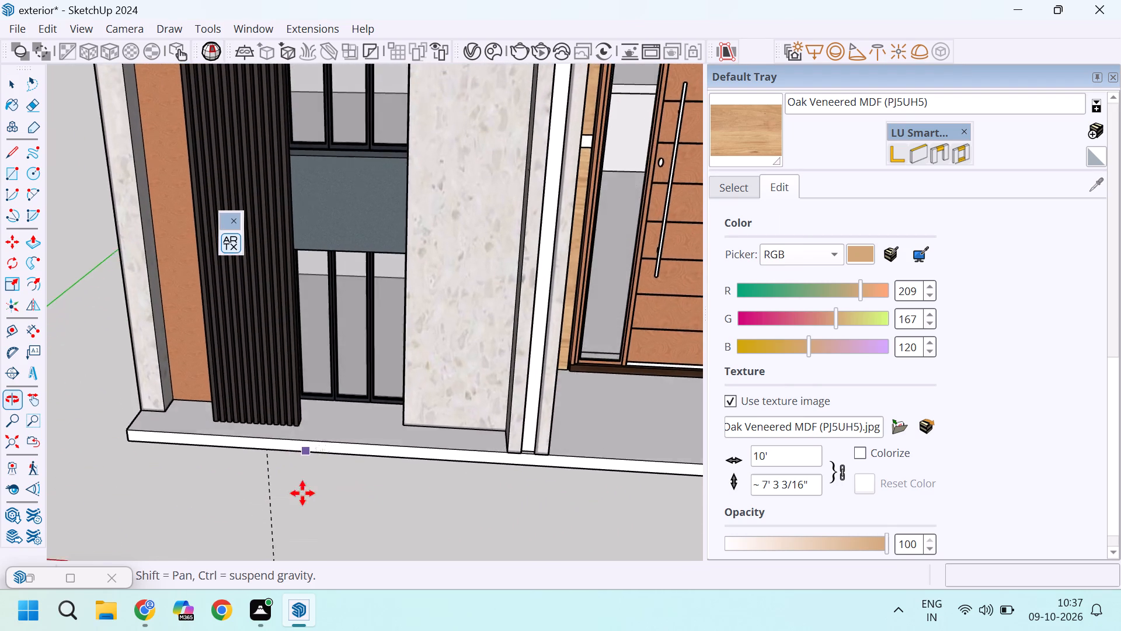
{"action": "scroll", "coordinate": [295, 477], "scroll_direction": "up", "scroll_amount": 6}
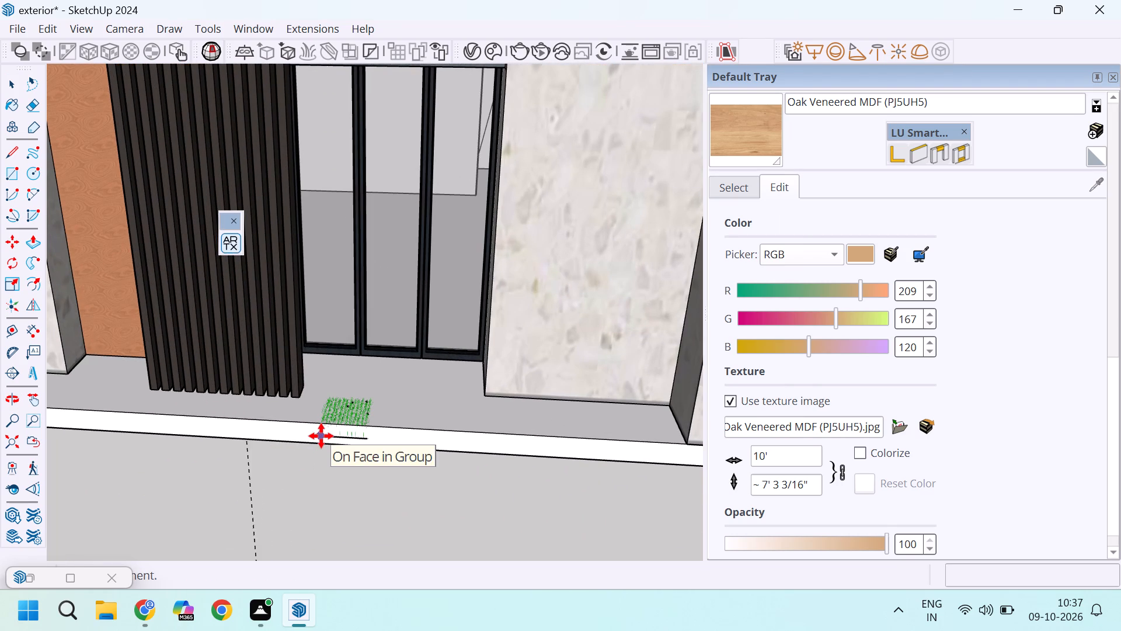
{"action": "scroll", "coordinate": [412, 411], "scroll_direction": "up", "scroll_amount": 7}
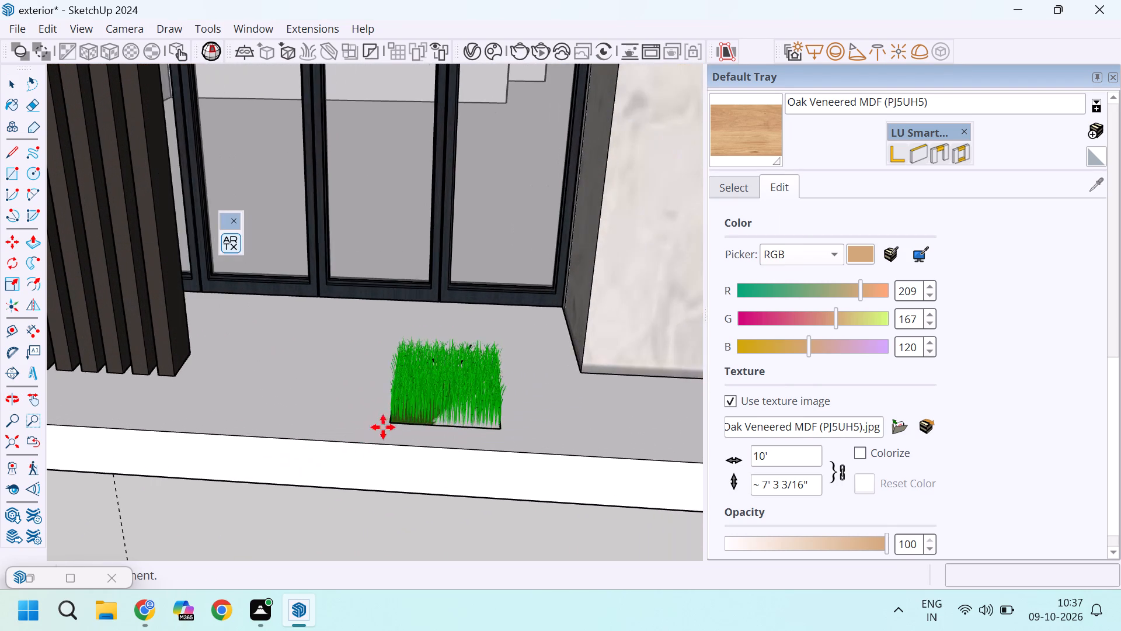
{"action": "scroll", "coordinate": [383, 427], "scroll_direction": "up", "scroll_amount": 4}
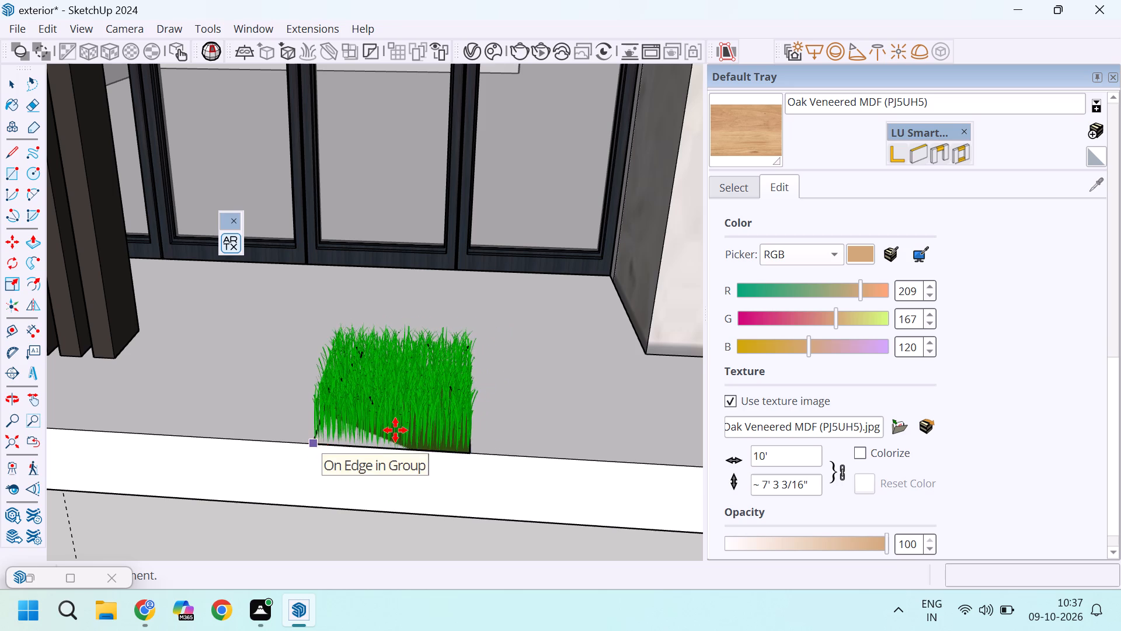
{"action": "scroll", "coordinate": [487, 429], "scroll_direction": "down", "scroll_amount": 20}
{"action": "scroll", "coordinate": [487, 429], "scroll_direction": "down", "scroll_amount": 3}
{"action": "scroll", "coordinate": [218, 411], "scroll_direction": "up", "scroll_amount": 11}
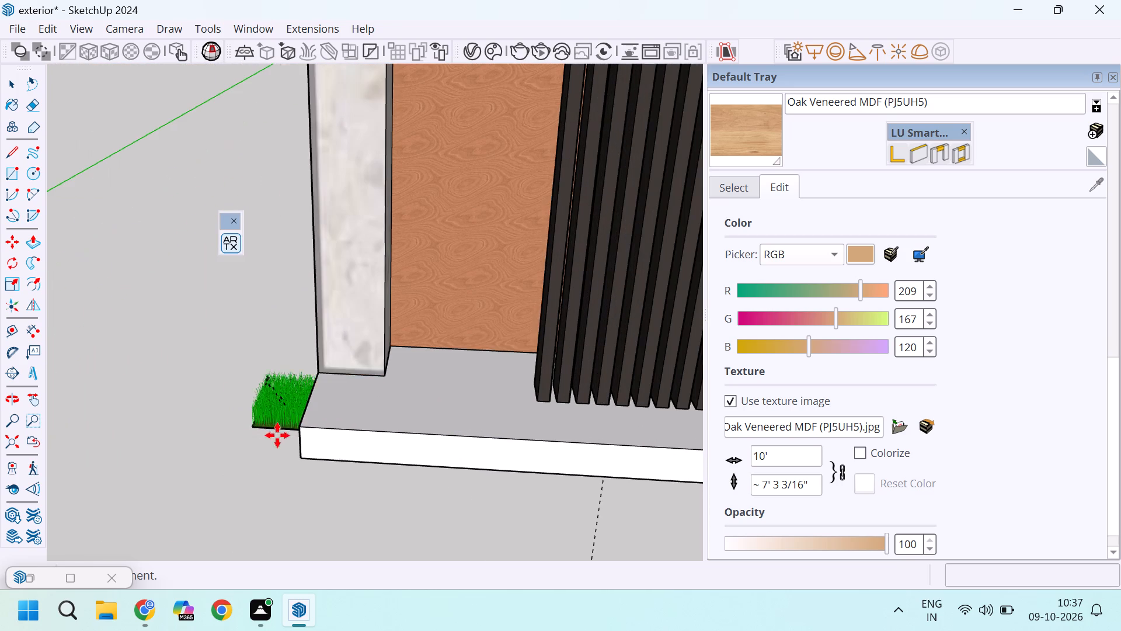
{"action": "left_click", "coordinate": [300, 424]}
Scale the grass patch along the red axis by about 13.93, ending at the far edge of the stone-clad wall.
{"action": "scroll", "coordinate": [369, 425], "scroll_direction": "up", "scroll_amount": 5}
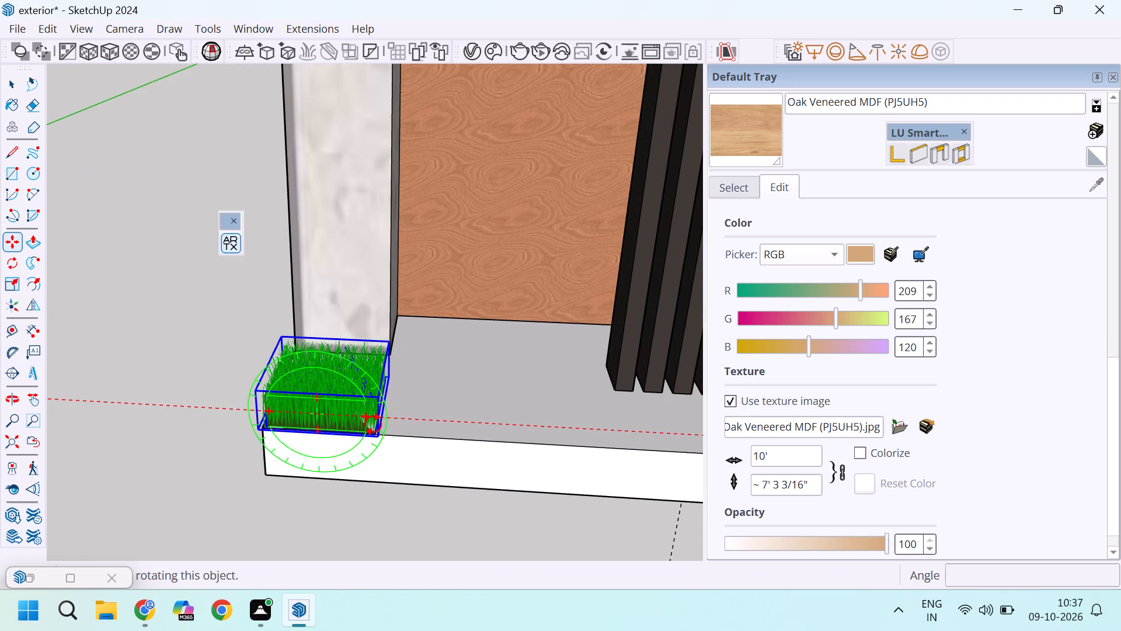
{"action": "key", "text": "s"}
{"action": "scroll", "coordinate": [413, 404], "scroll_direction": "up", "scroll_amount": 5}
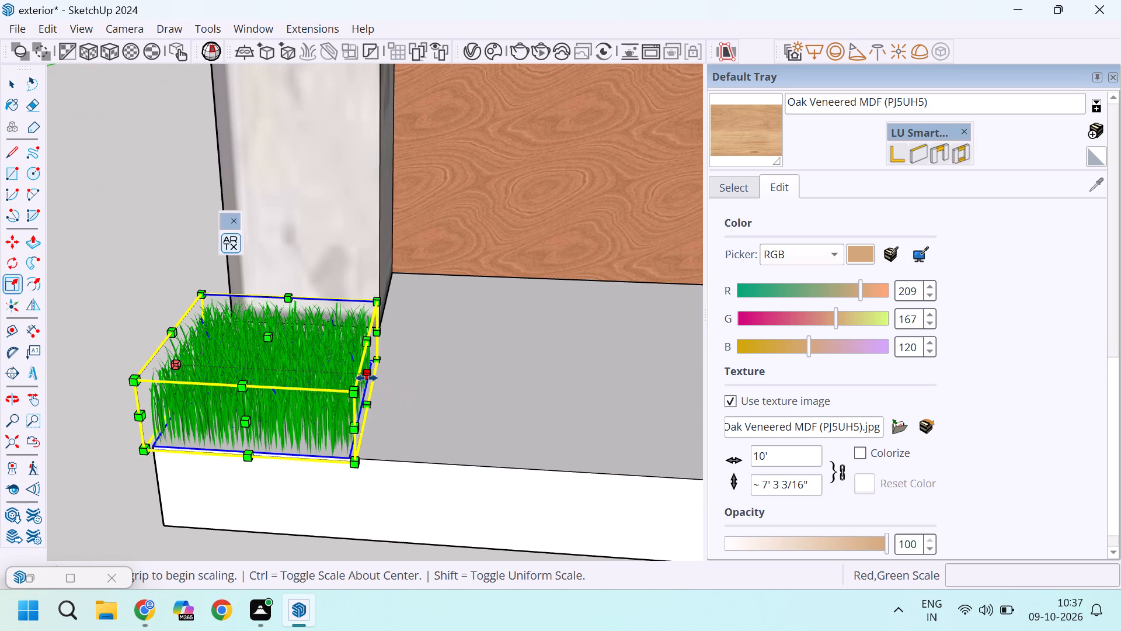
{"action": "left_click", "coordinate": [367, 378]}
{"action": "scroll", "coordinate": [405, 394], "scroll_direction": "down", "scroll_amount": 20}
{"action": "scroll", "coordinate": [405, 394], "scroll_direction": "down", "scroll_amount": 7}
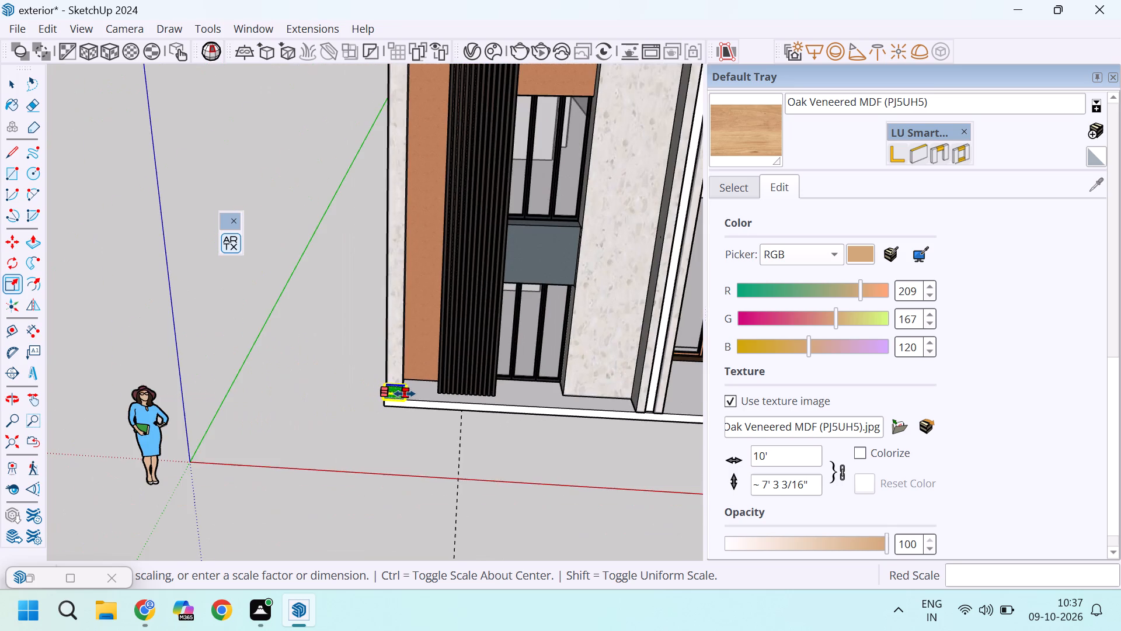
{"action": "scroll", "coordinate": [599, 392], "scroll_direction": "up", "scroll_amount": 16}
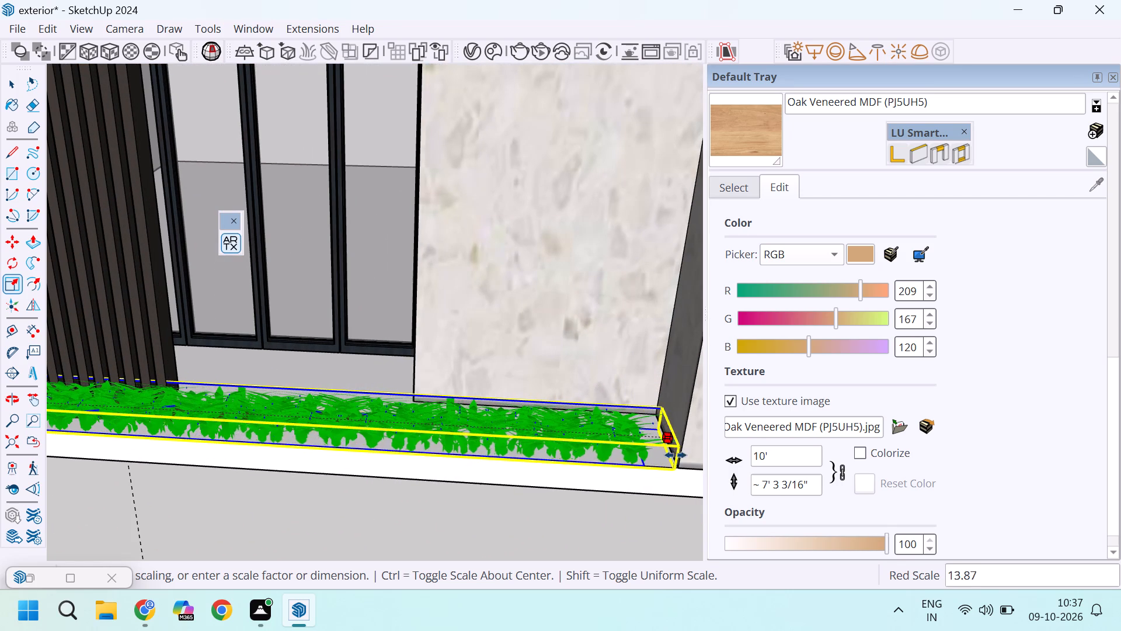
{"action": "scroll", "coordinate": [587, 460], "scroll_direction": "down", "scroll_amount": 3}
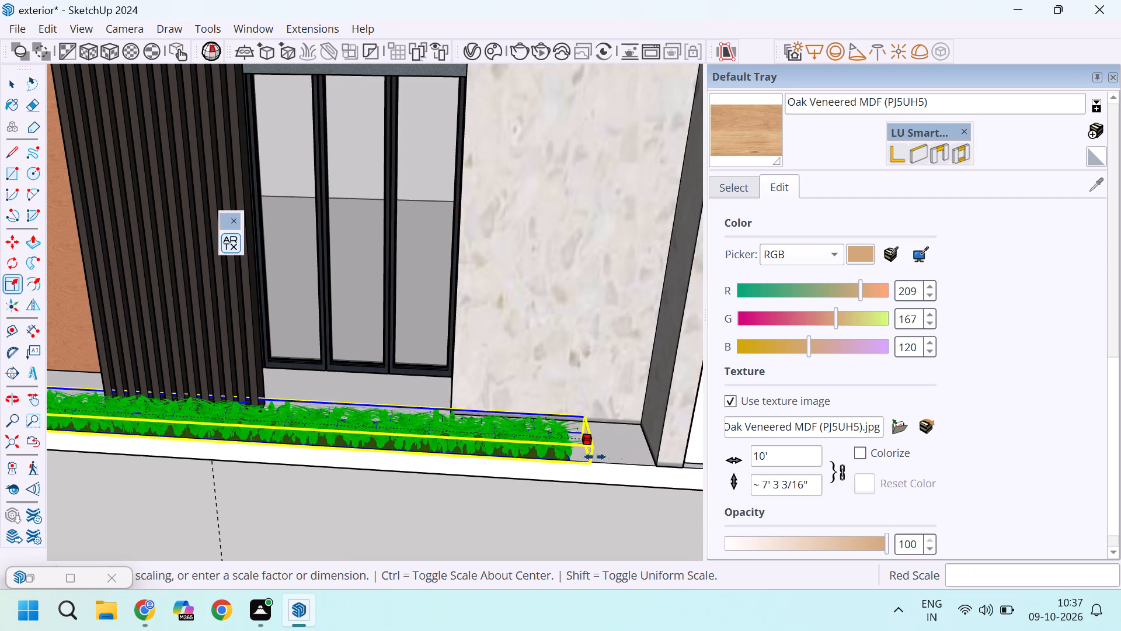
{"action": "scroll", "coordinate": [628, 456], "scroll_direction": "up", "scroll_amount": 11}
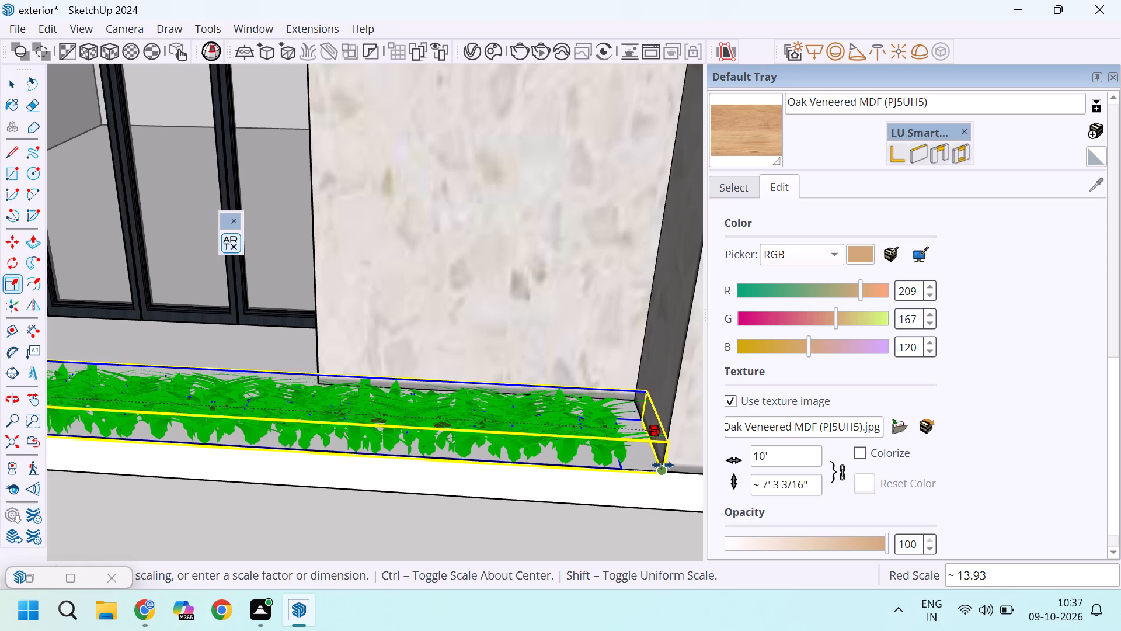
{"action": "left_click", "coordinate": [663, 465]}
Scale the grass strip along the green axis by 2.76, extending its depth back towards the louvres and window.
{"action": "scroll", "coordinate": [633, 461], "scroll_direction": "down", "scroll_amount": 18}
{"action": "scroll", "coordinate": [398, 424], "scroll_direction": "up", "scroll_amount": 8}
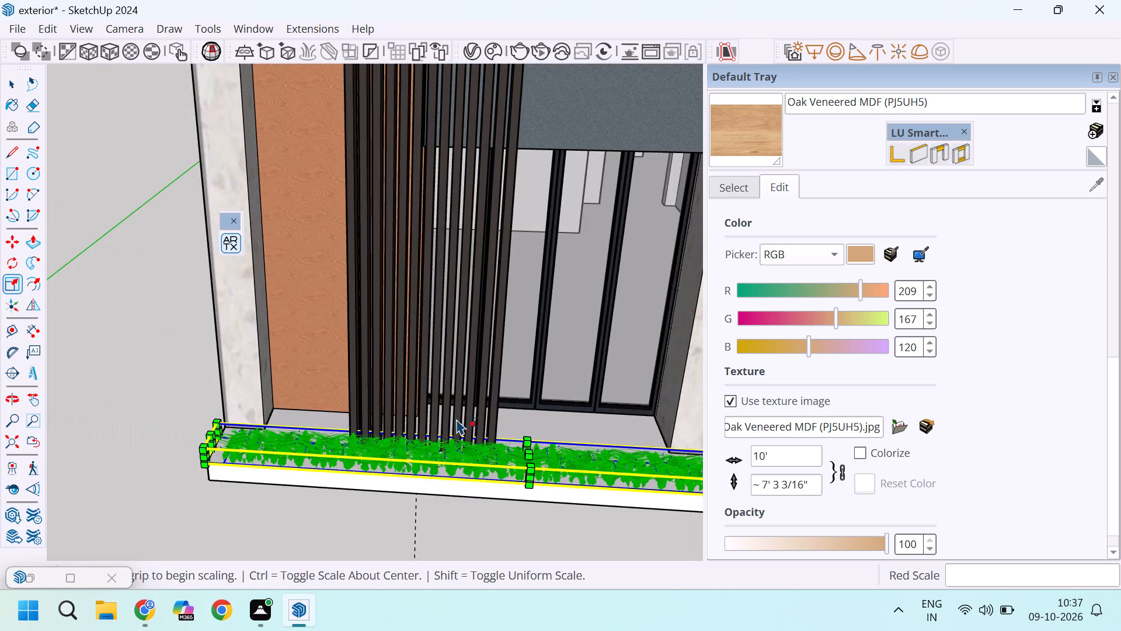
{"action": "scroll", "coordinate": [457, 419], "scroll_direction": "up", "scroll_amount": 3}
{"action": "middle_click_drag", "start_coordinate": [508, 459], "coordinate": [432, 499]}
{"action": "scroll", "coordinate": [508, 459], "scroll_direction": "up", "scroll_amount": 6}
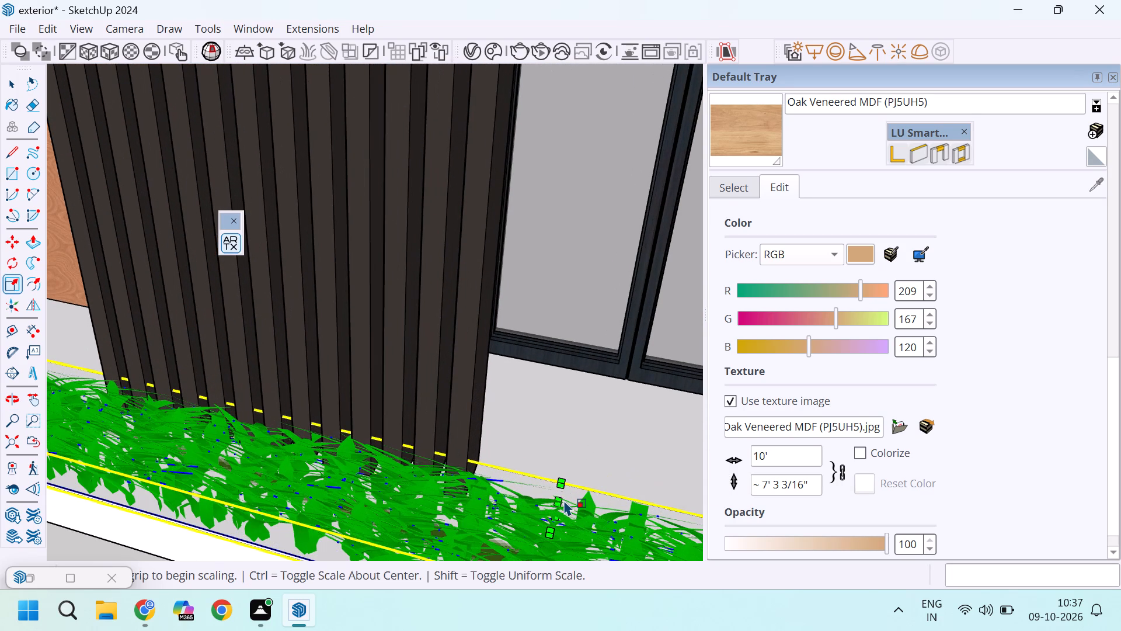
{"action": "left_click", "coordinate": [559, 500]}
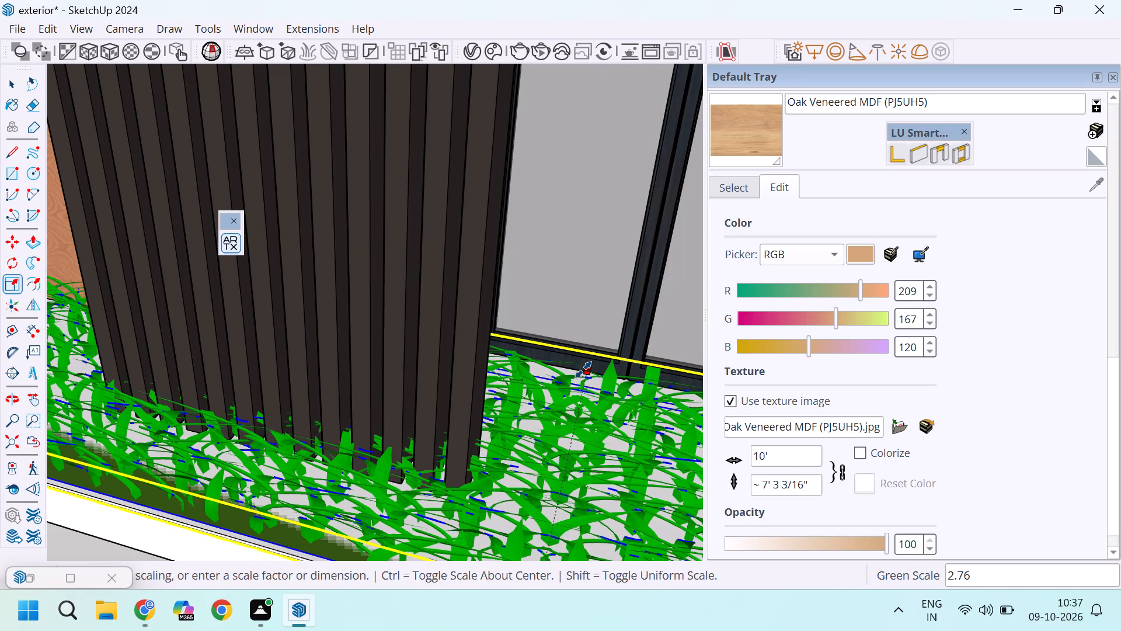
{"action": "left_click", "coordinate": [583, 370]}
{"action": "scroll", "coordinate": [545, 420], "scroll_direction": "down", "scroll_amount": 18}
{"action": "key", "text": "space"}
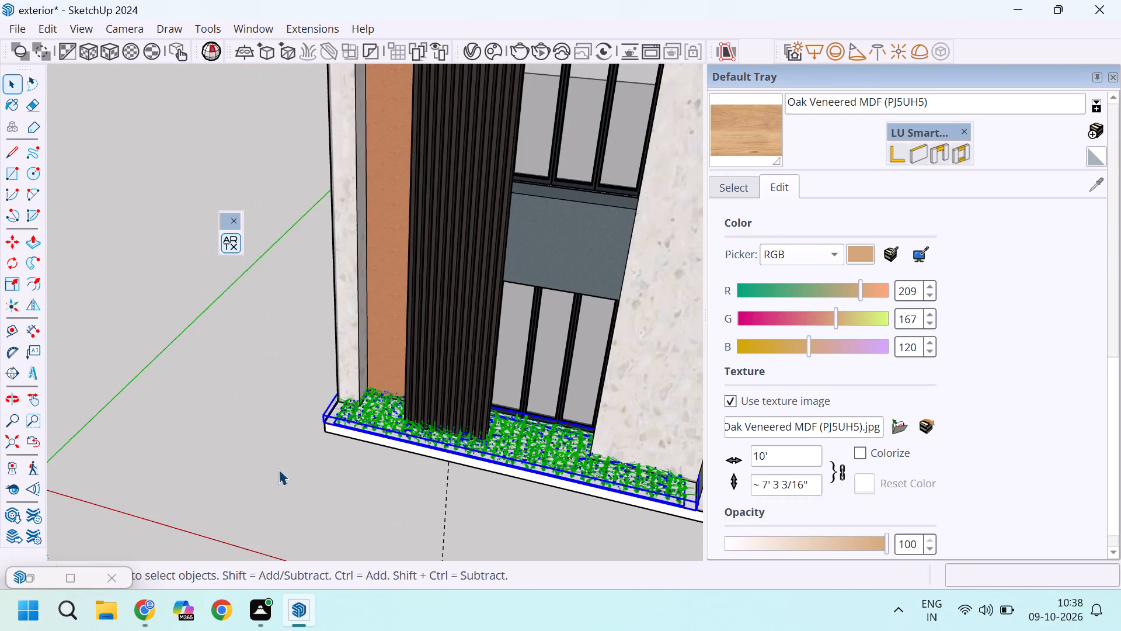
{"action": "left_click", "coordinate": [278, 469]}
Examine the grass strip and the adjoining entrance base from the front of the house.
{"action": "middle_click_drag", "start_coordinate": [417, 475], "coordinate": [442, 375]}
{"action": "middle_click", "coordinate": [442, 375]}
{"action": "scroll", "coordinate": [304, 393], "scroll_direction": "down", "scroll_amount": 5}
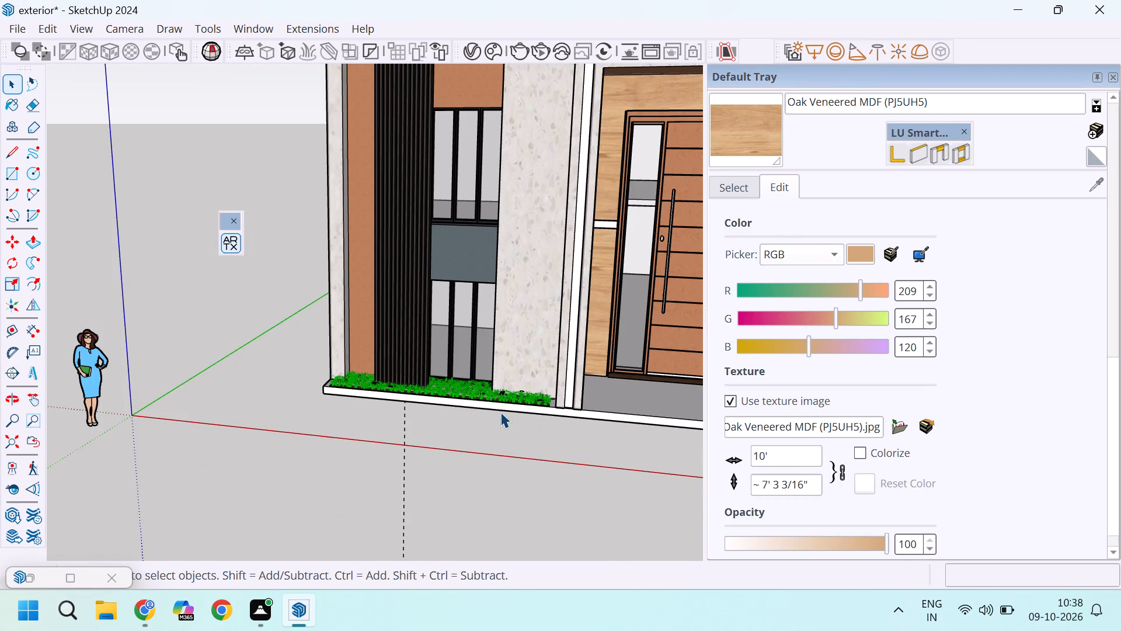
{"action": "scroll", "coordinate": [435, 390], "scroll_direction": "down", "scroll_amount": 5}
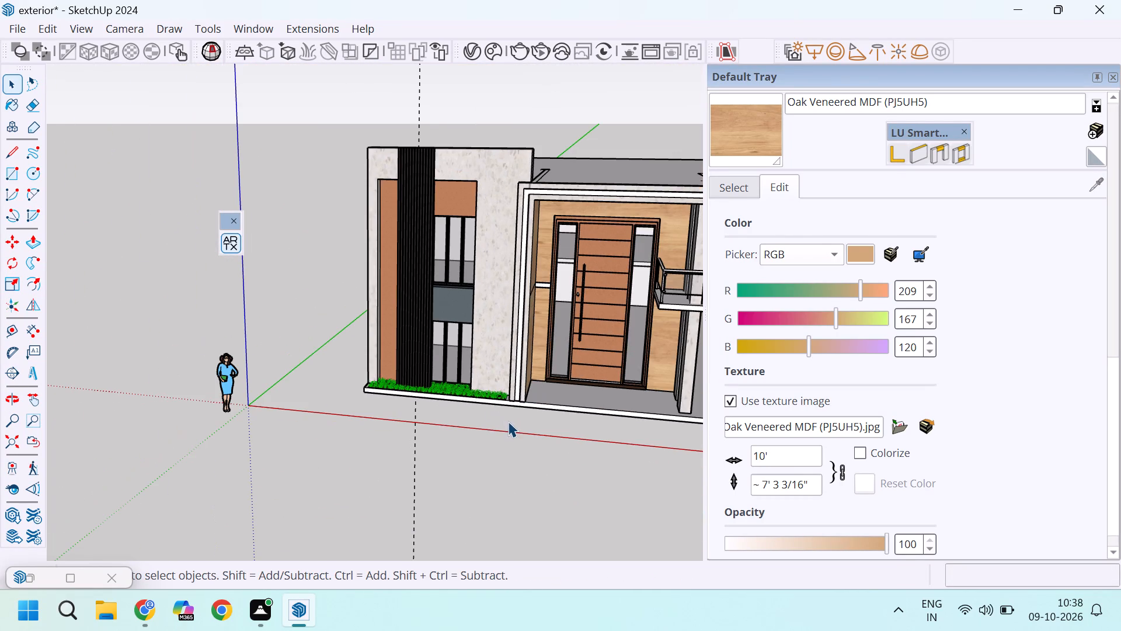
{"action": "scroll", "coordinate": [422, 404], "scroll_direction": "down", "scroll_amount": 5}
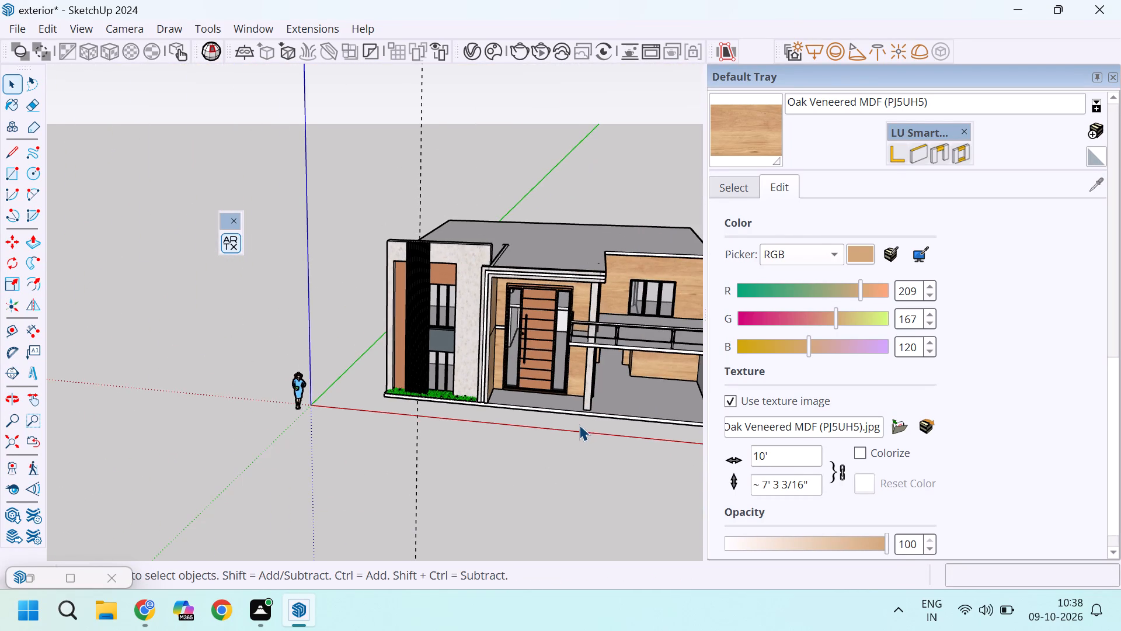
{"action": "scroll", "coordinate": [610, 390], "scroll_direction": "up", "scroll_amount": 8}
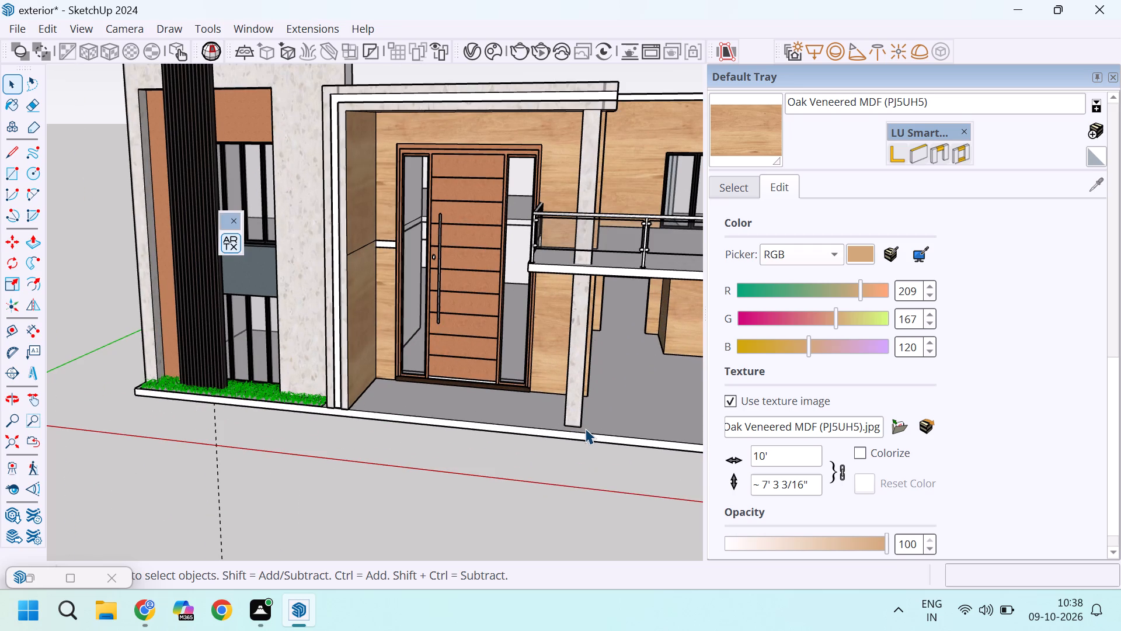
{"action": "scroll", "coordinate": [458, 418], "scroll_direction": "down", "scroll_amount": 4}
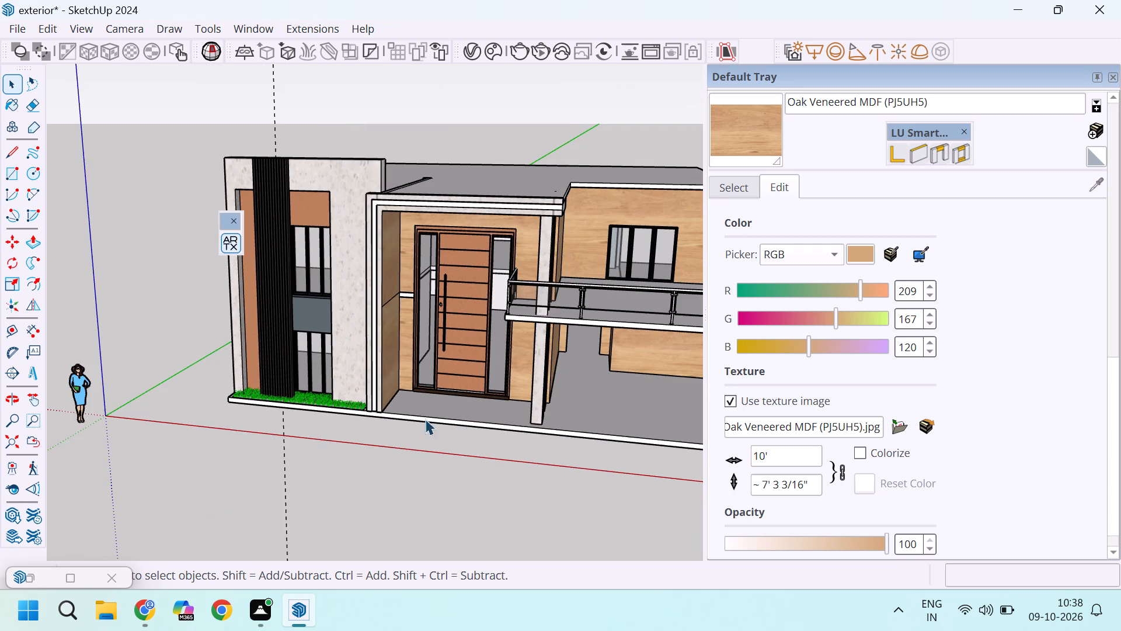
Examine the house from the front and above, checking the grass strip, entrance, roof, balcony and open carport.
{"action": "scroll", "coordinate": [250, 416], "scroll_direction": "down", "scroll_amount": 2}
{"action": "scroll", "coordinate": [267, 401], "scroll_direction": "up", "scroll_amount": 8}
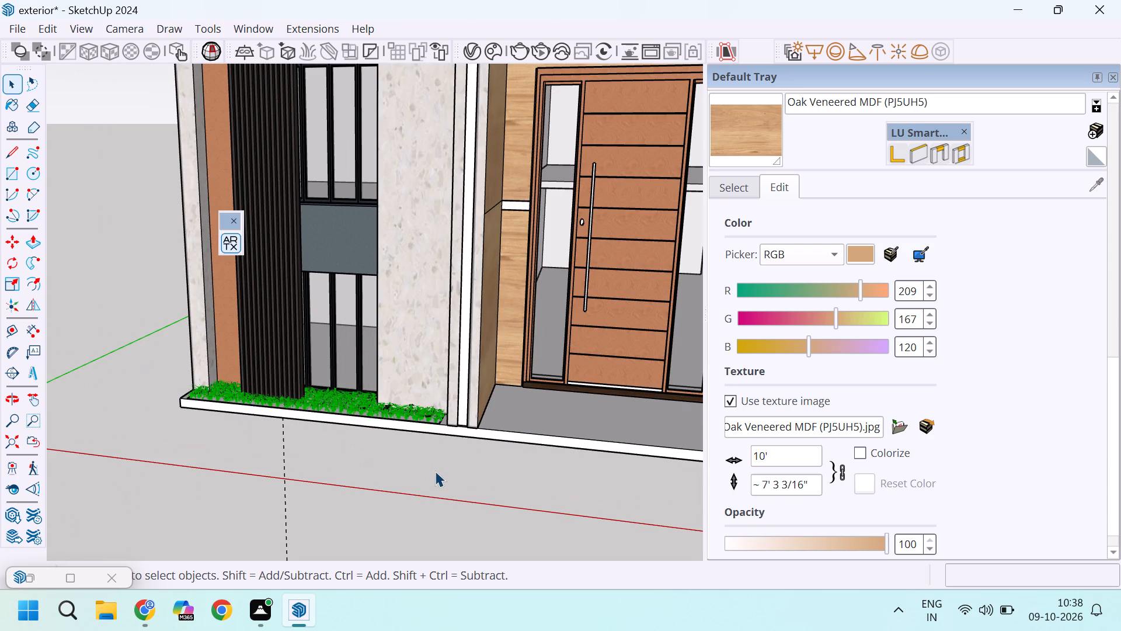
{"action": "scroll", "coordinate": [435, 471], "scroll_direction": "down", "scroll_amount": 5}
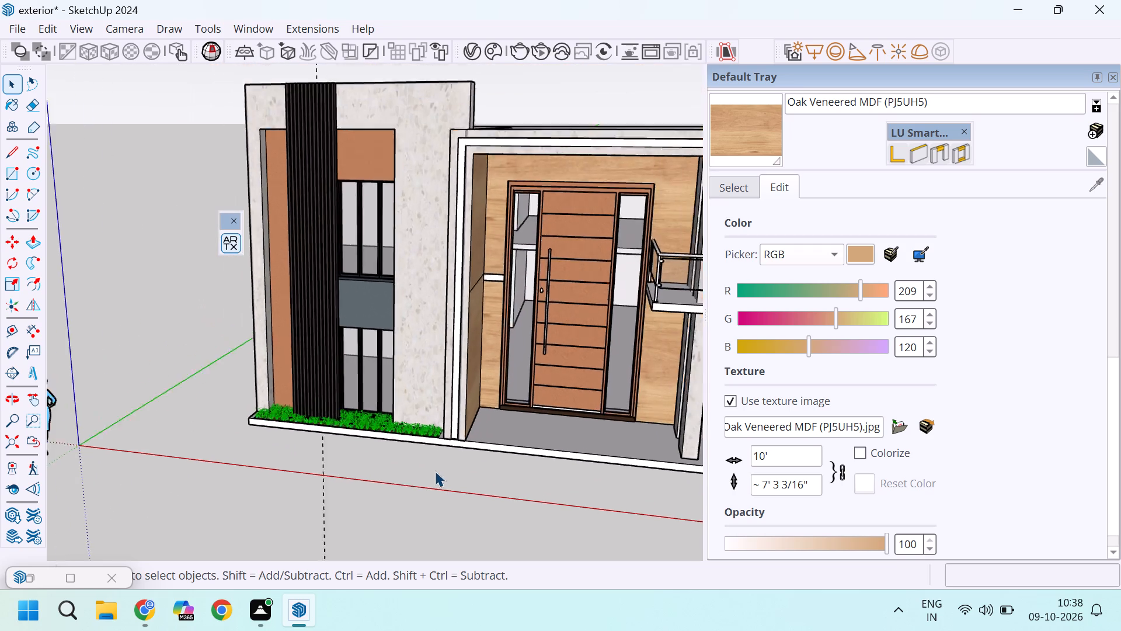
{"action": "scroll", "coordinate": [435, 471], "scroll_direction": "down", "scroll_amount": 3}
{"action": "scroll", "coordinate": [391, 439], "scroll_direction": "down", "scroll_amount": 4}
{"action": "scroll", "coordinate": [576, 386], "scroll_direction": "up", "scroll_amount": 2}
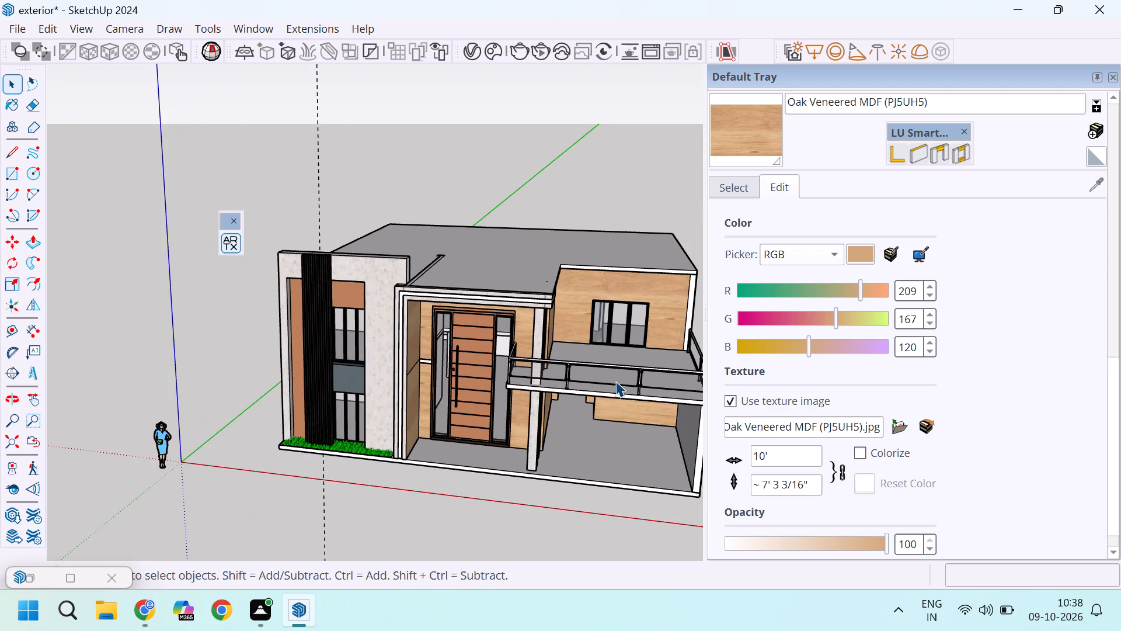
{"action": "scroll", "coordinate": [605, 283], "scroll_direction": "up", "scroll_amount": 5}
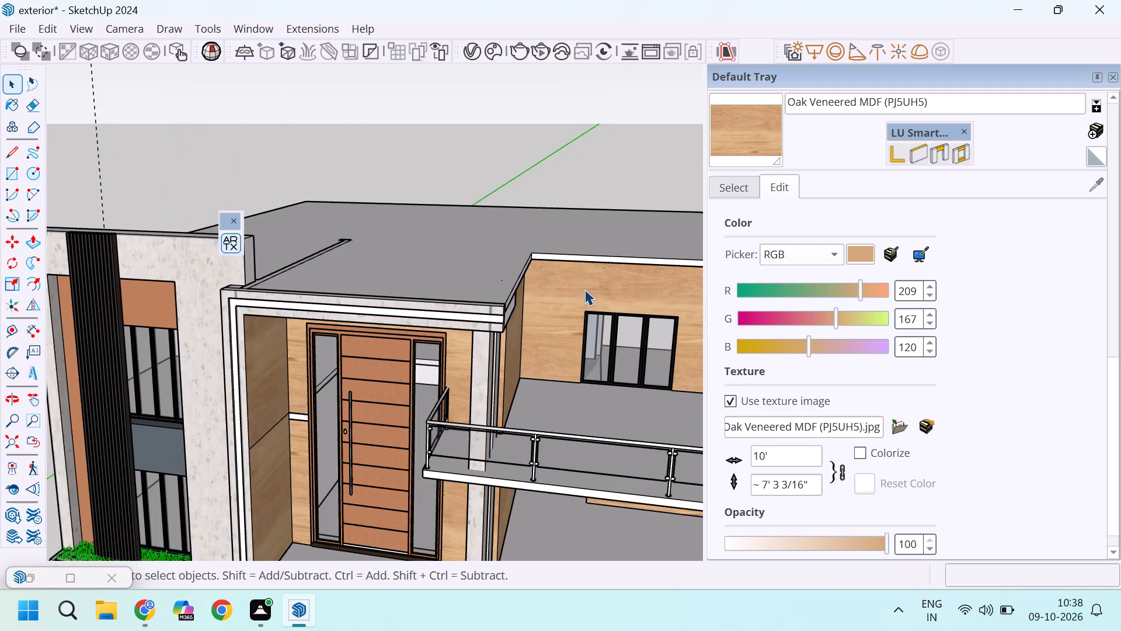
{"action": "middle_click_drag", "start_coordinate": [570, 294], "coordinate": [575, 356]}
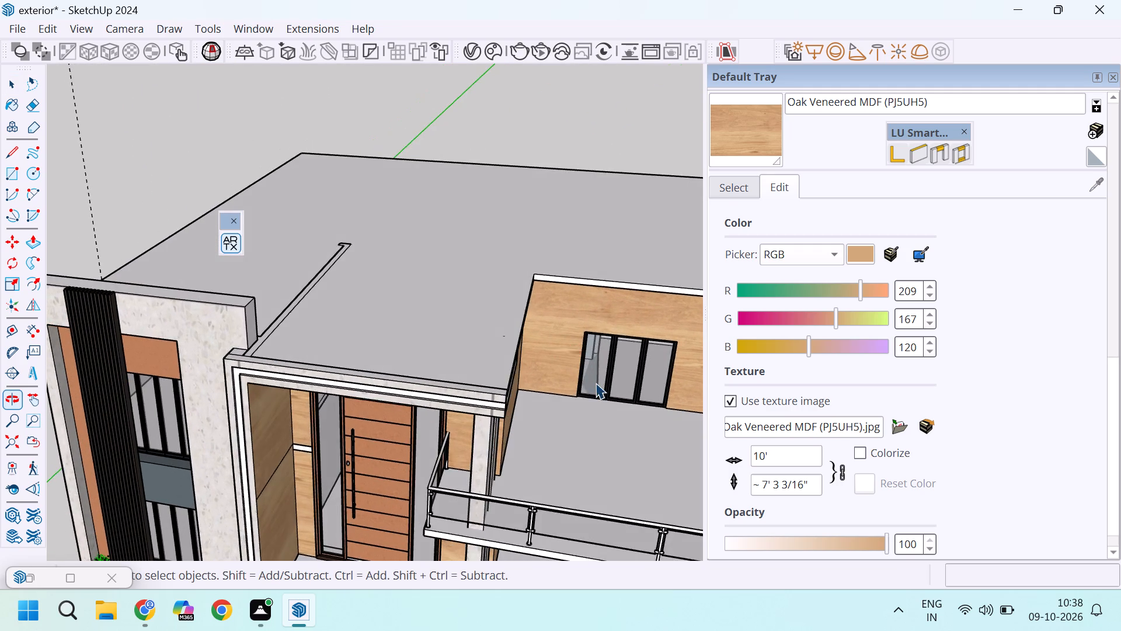
{"action": "scroll", "coordinate": [596, 383], "scroll_direction": "down", "scroll_amount": 3}
{"action": "middle_click_drag", "start_coordinate": [511, 376], "coordinate": [544, 235]}
{"action": "scroll", "coordinate": [531, 273], "scroll_direction": "down", "scroll_amount": 3}
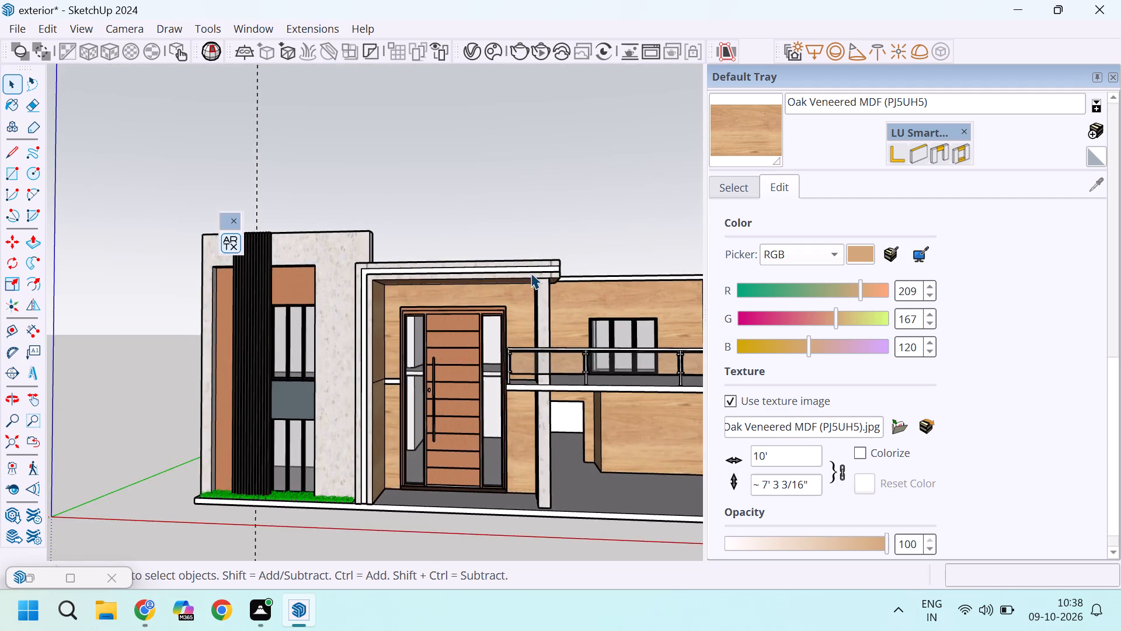
{"action": "scroll", "coordinate": [531, 273], "scroll_direction": "down", "scroll_amount": 1}
{"action": "middle_click_drag", "start_coordinate": [500, 335], "coordinate": [517, 345]}
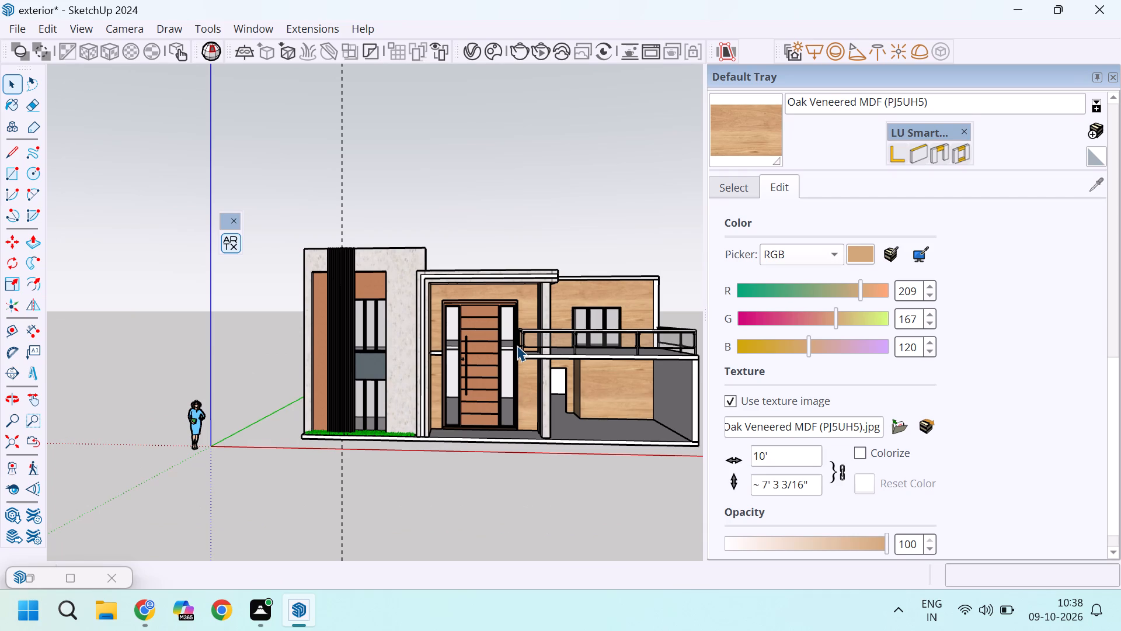
Search 3D Warehouse for "cars", replacing the previous grass search.
{"action": "left_click", "coordinate": [250, 29]}
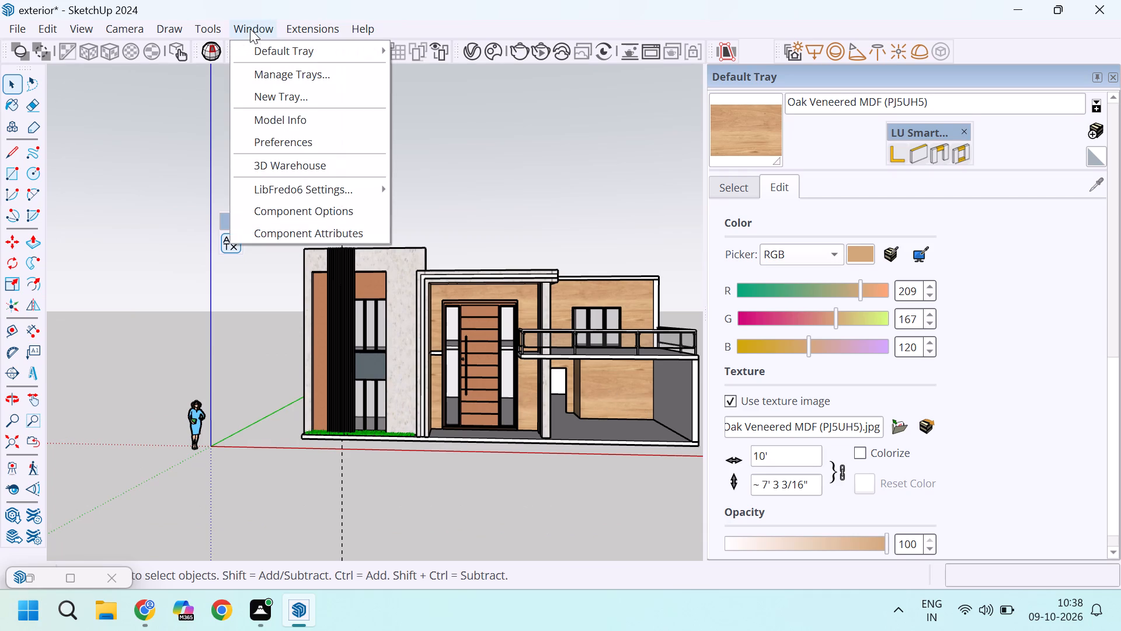
{"action": "left_click", "coordinate": [306, 169]}
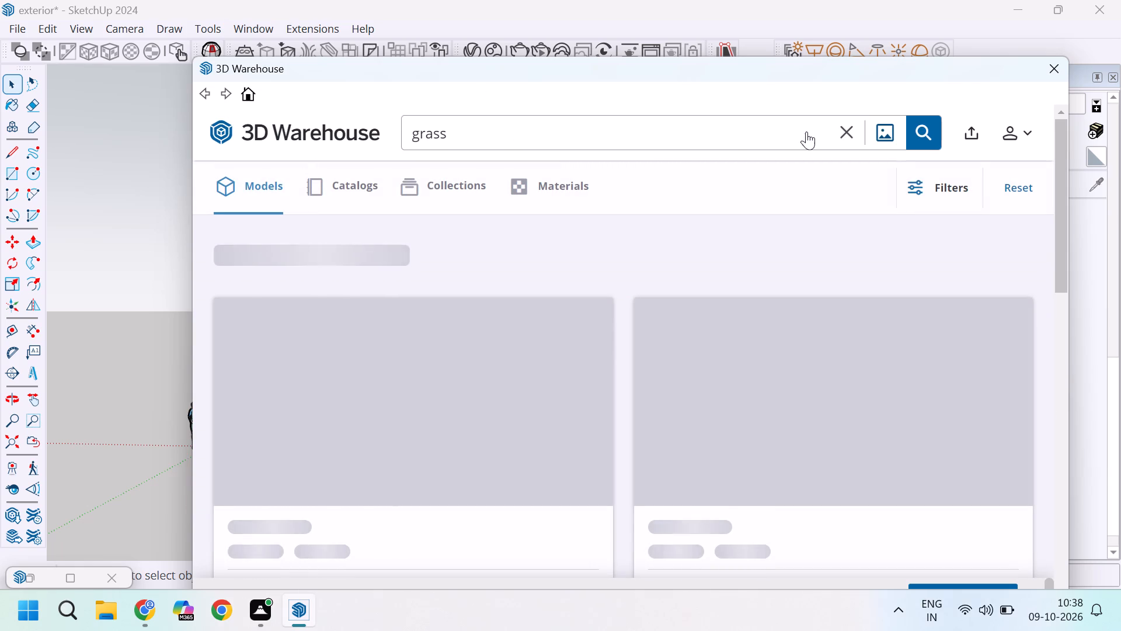
{"action": "left_click", "coordinate": [847, 126]}
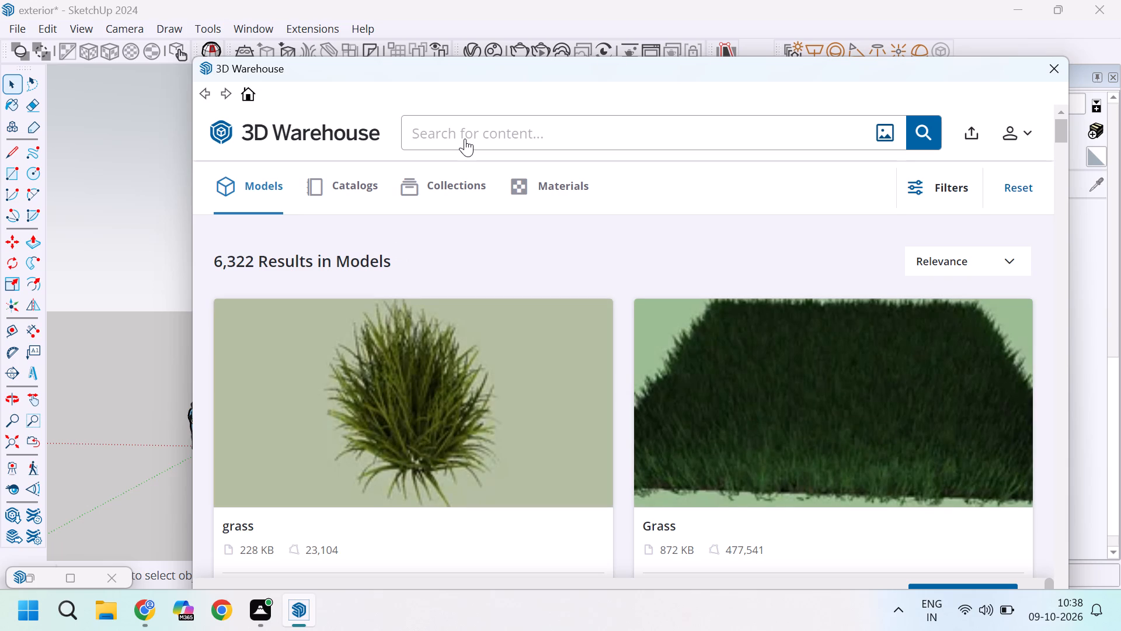
{"action": "left_click", "coordinate": [486, 134]}
{"action": "type", "text": "cars"}
{"action": "key", "text": "Return"}
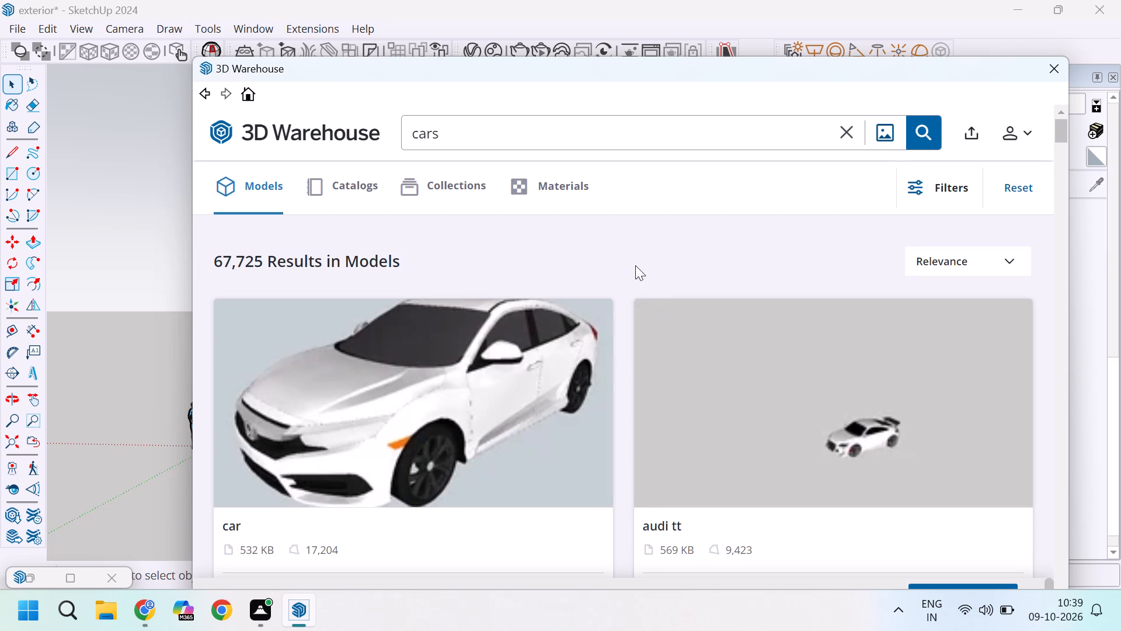
Browse the car models and load the 9.2 MB "Cars" set of three cars directly into the model.
{"action": "scroll", "coordinate": [466, 384], "scroll_direction": "down", "scroll_amount": 5}
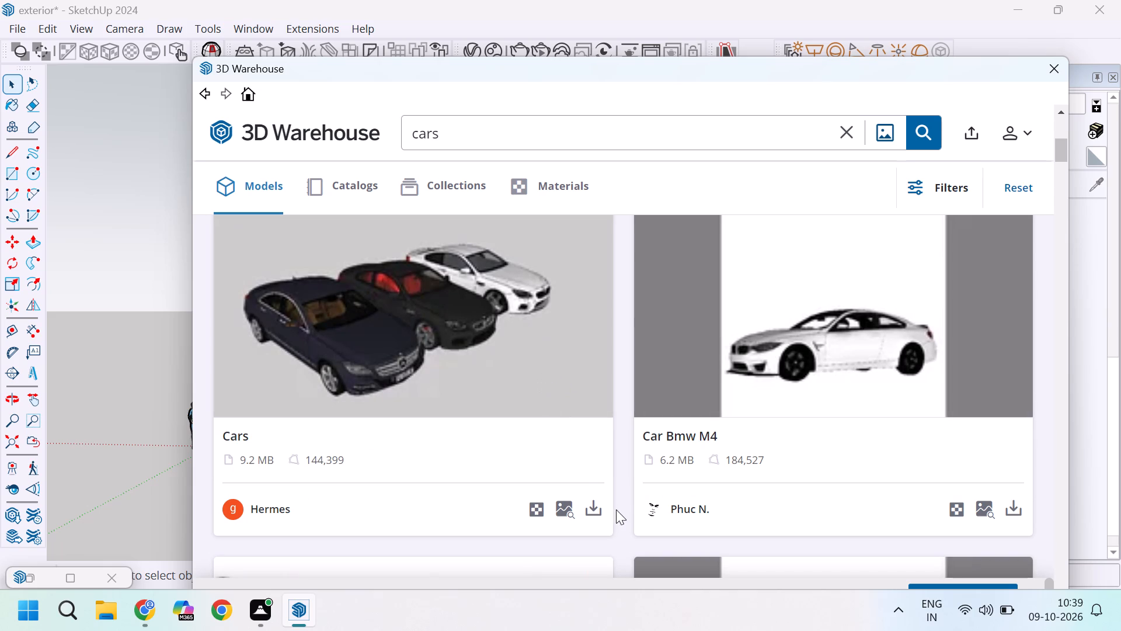
{"action": "scroll", "coordinate": [558, 441], "scroll_direction": "down", "scroll_amount": 3}
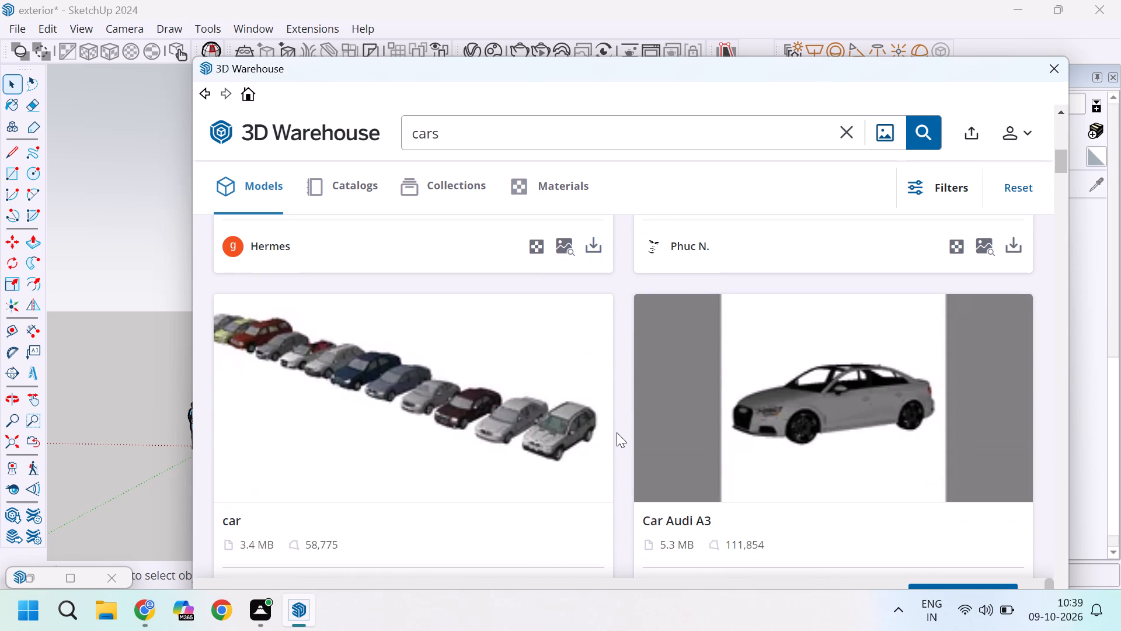
{"action": "scroll", "coordinate": [608, 432], "scroll_direction": "down", "scroll_amount": 3}
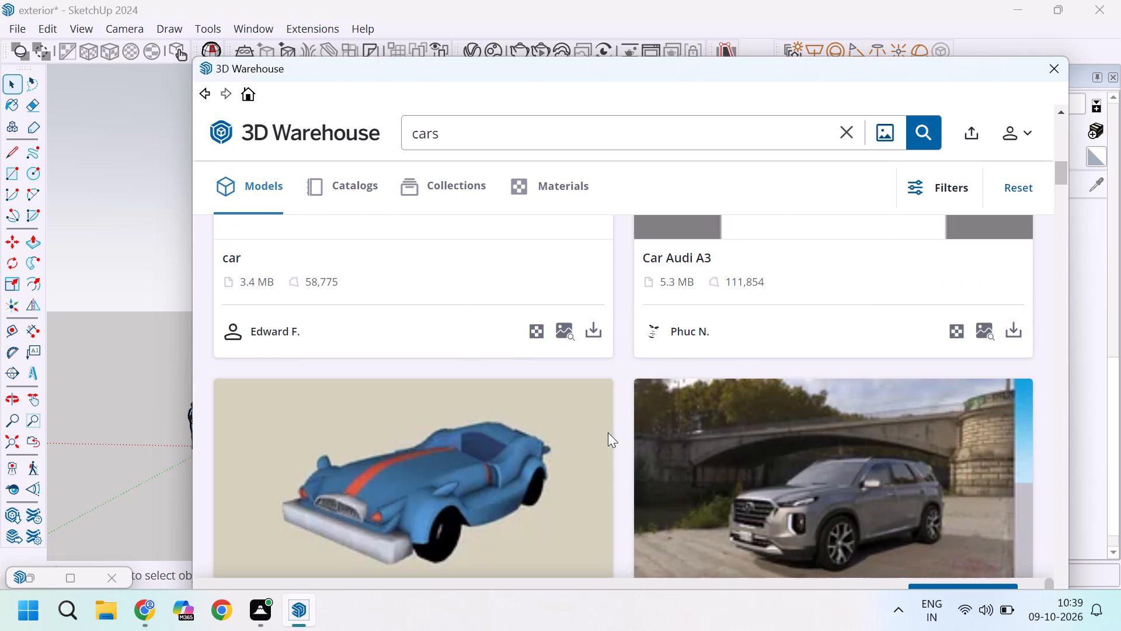
{"action": "scroll", "coordinate": [608, 432], "scroll_direction": "down", "scroll_amount": 6}
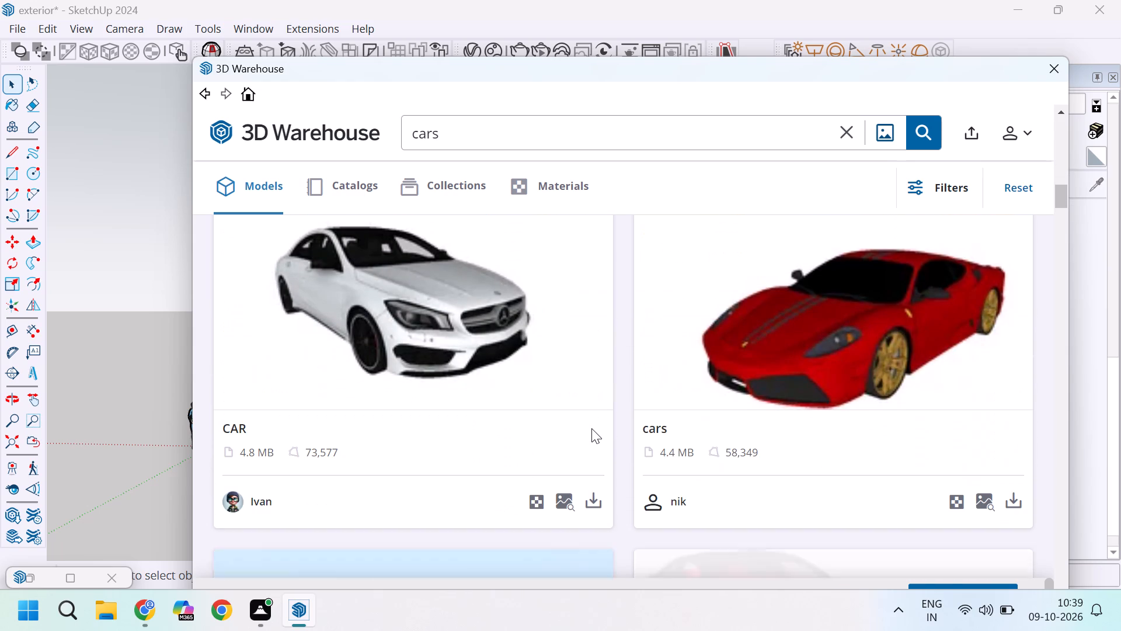
{"action": "scroll", "coordinate": [591, 428], "scroll_direction": "down", "scroll_amount": 2}
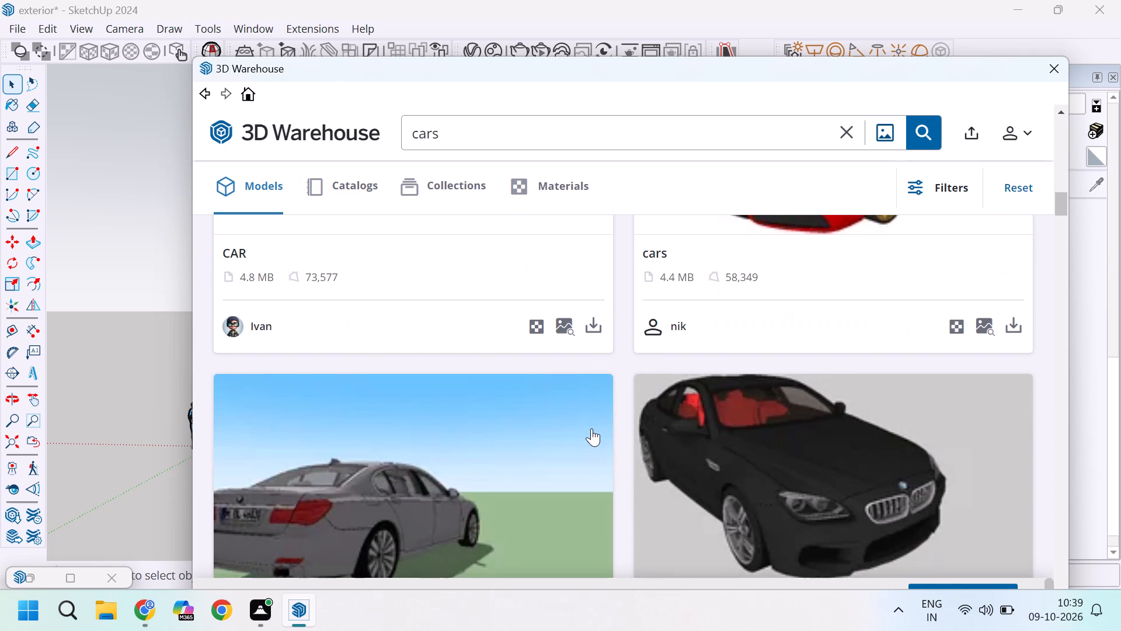
{"action": "scroll", "coordinate": [591, 428], "scroll_direction": "down", "scroll_amount": 1}
{"action": "scroll", "coordinate": [591, 428], "scroll_direction": "up", "scroll_amount": 8}
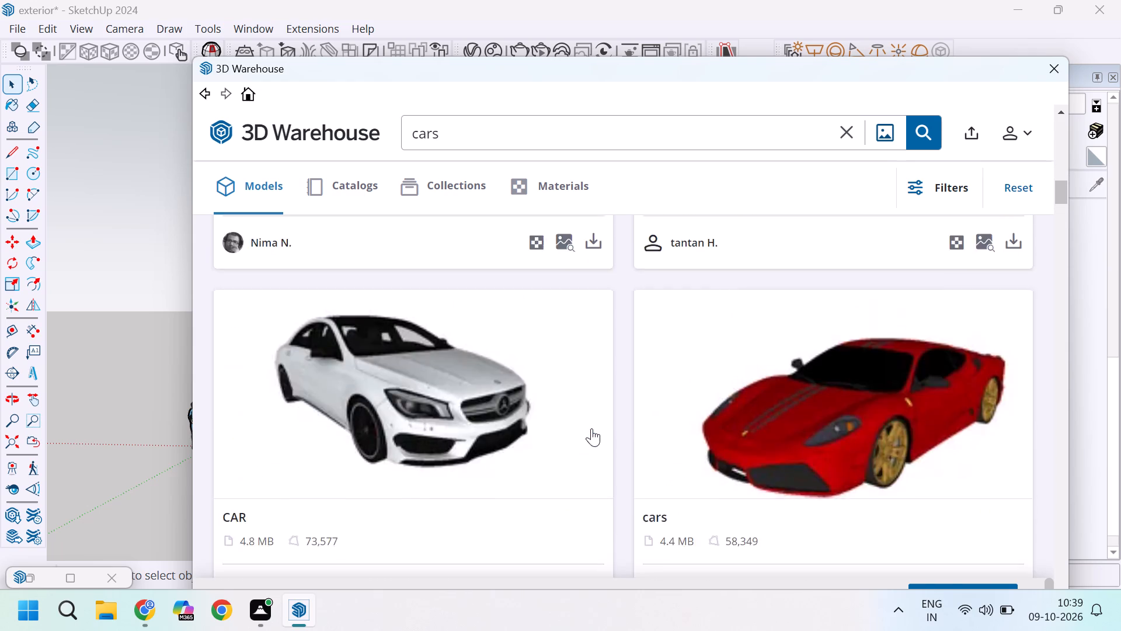
{"action": "scroll", "coordinate": [591, 428], "scroll_direction": "up", "scroll_amount": 8}
{"action": "scroll", "coordinate": [591, 428], "scroll_direction": "down", "scroll_amount": 1}
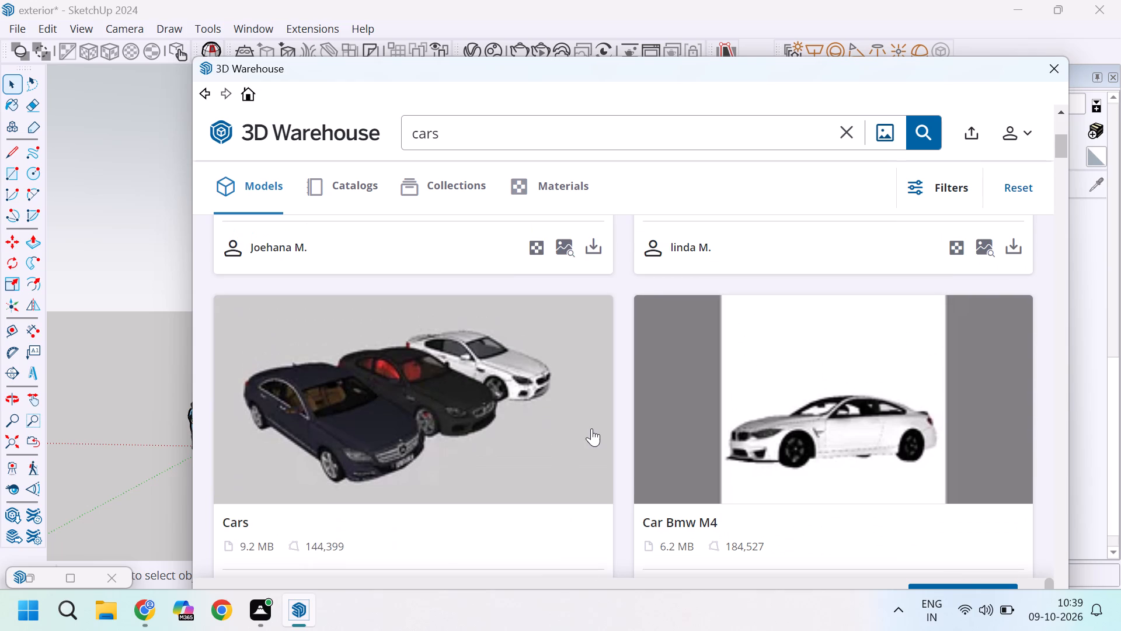
{"action": "left_click", "coordinate": [599, 504]}
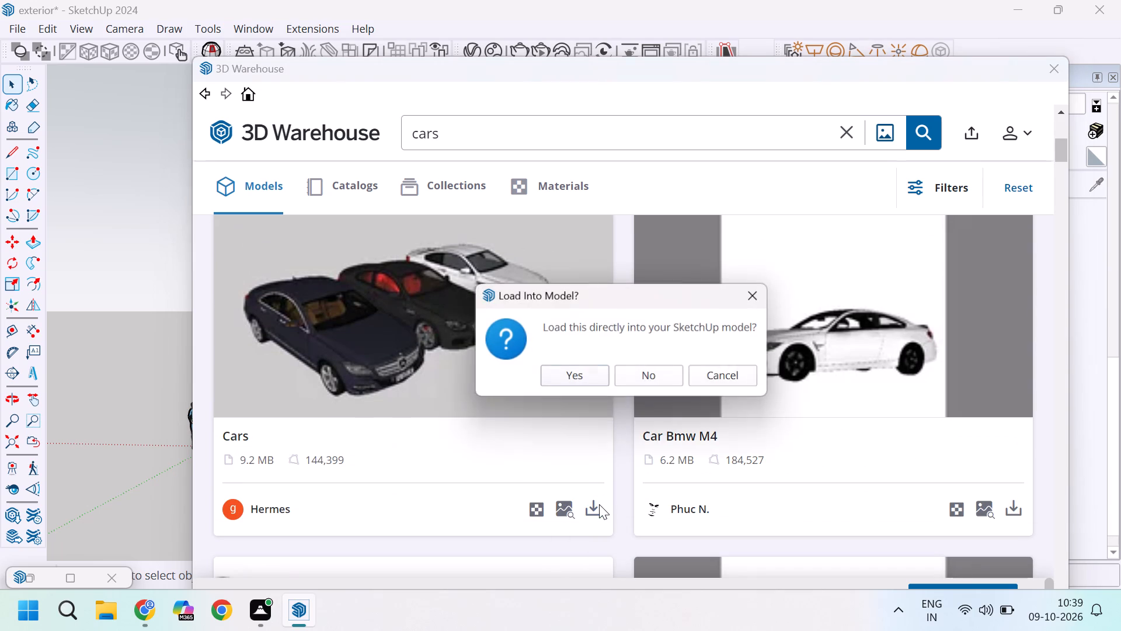
{"action": "left_click", "coordinate": [584, 376]}
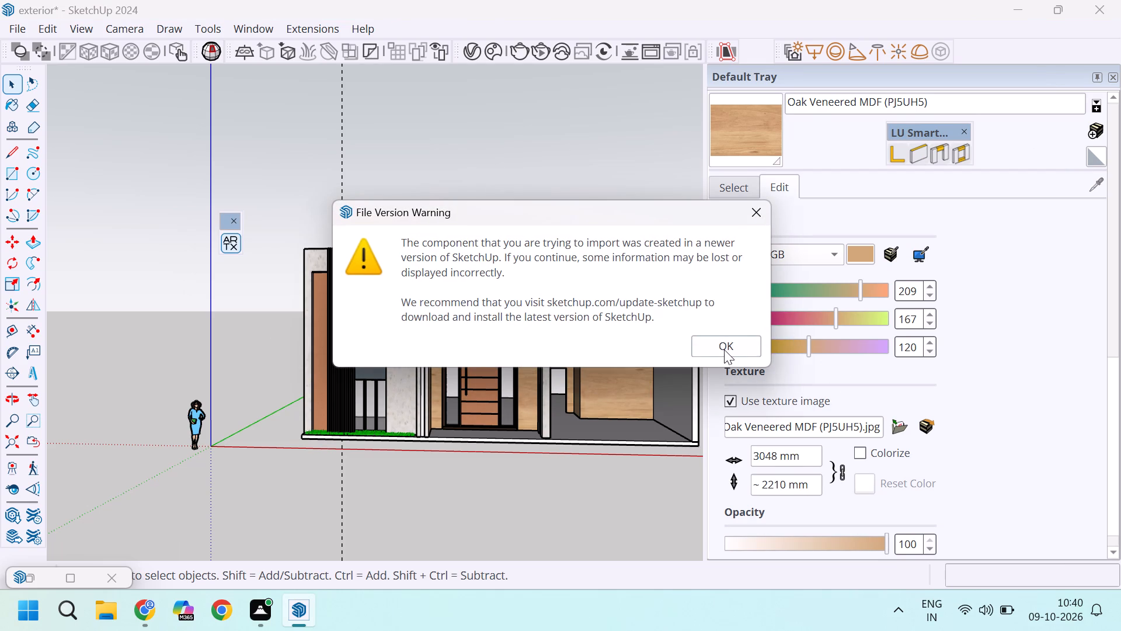
{"action": "left_click", "coordinate": [724, 349]}
Place the three-car component on the open ground beside the house, past the carport's side wall.
{"action": "scroll", "coordinate": [277, 282], "scroll_direction": "down", "scroll_amount": 7}
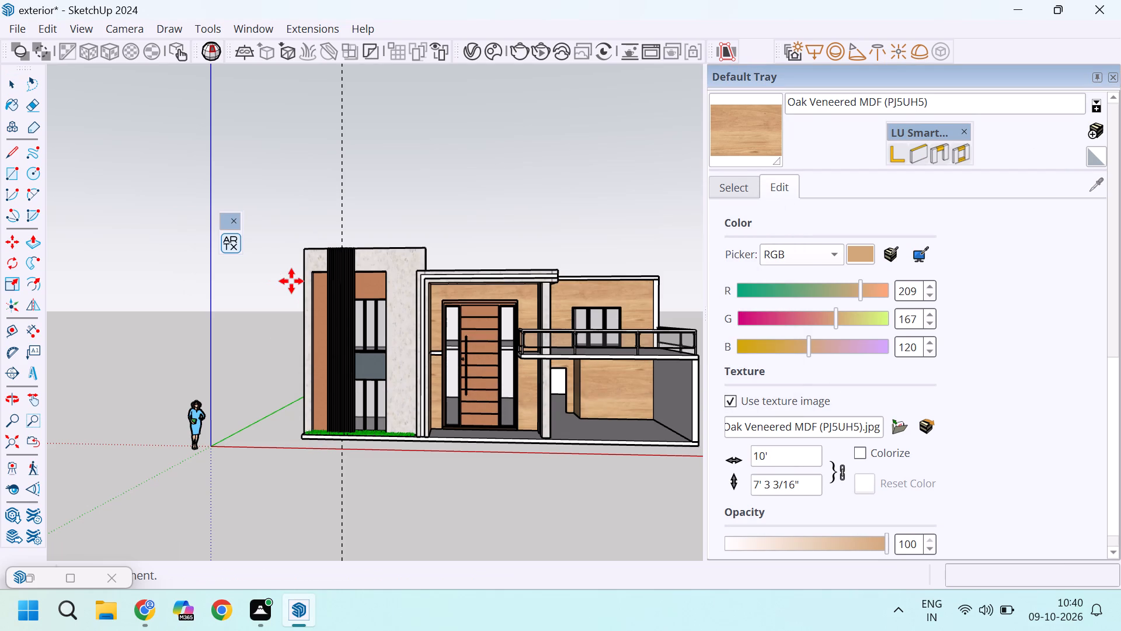
{"action": "scroll", "coordinate": [291, 281], "scroll_direction": "down", "scroll_amount": 6}
{"action": "middle_click_drag", "start_coordinate": [542, 251], "coordinate": [502, 359]}
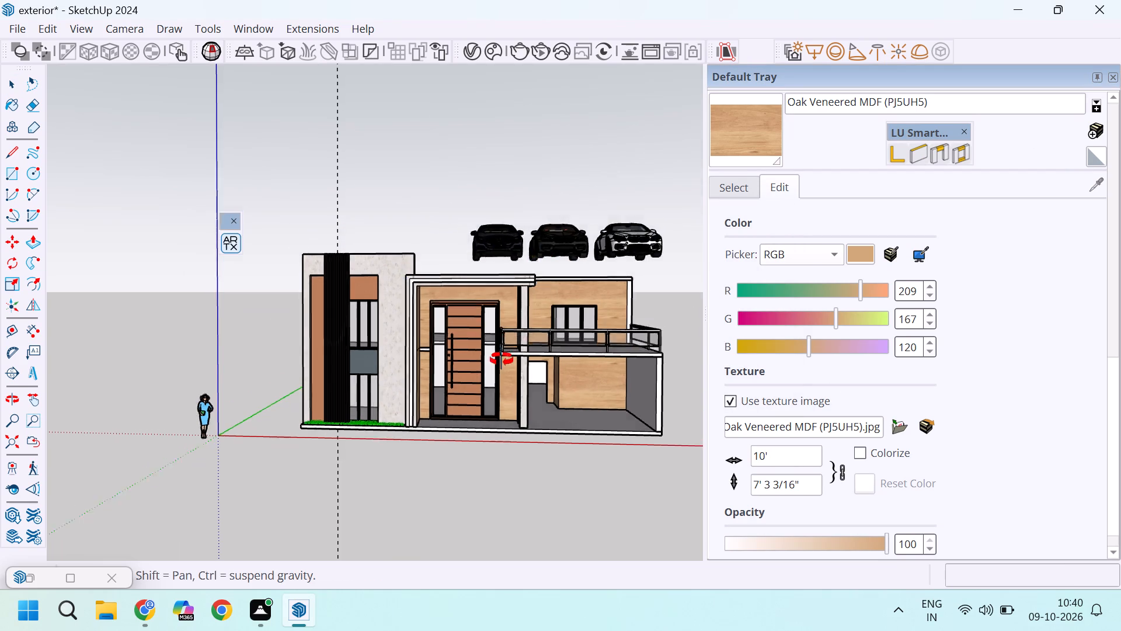
{"action": "middle_click_drag", "start_coordinate": [502, 359], "coordinate": [497, 366]}
{"action": "scroll", "coordinate": [458, 336], "scroll_direction": "down", "scroll_amount": 17}
{"action": "scroll", "coordinate": [502, 360], "scroll_direction": "up", "scroll_amount": 10}
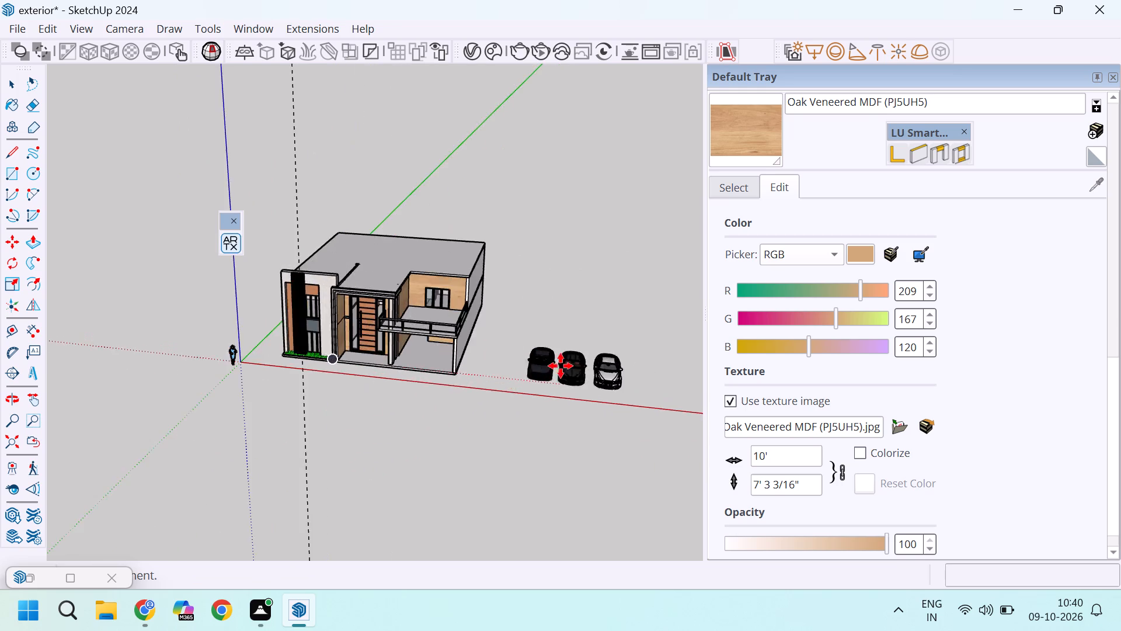
{"action": "scroll", "coordinate": [560, 366], "scroll_direction": "up", "scroll_amount": 20}
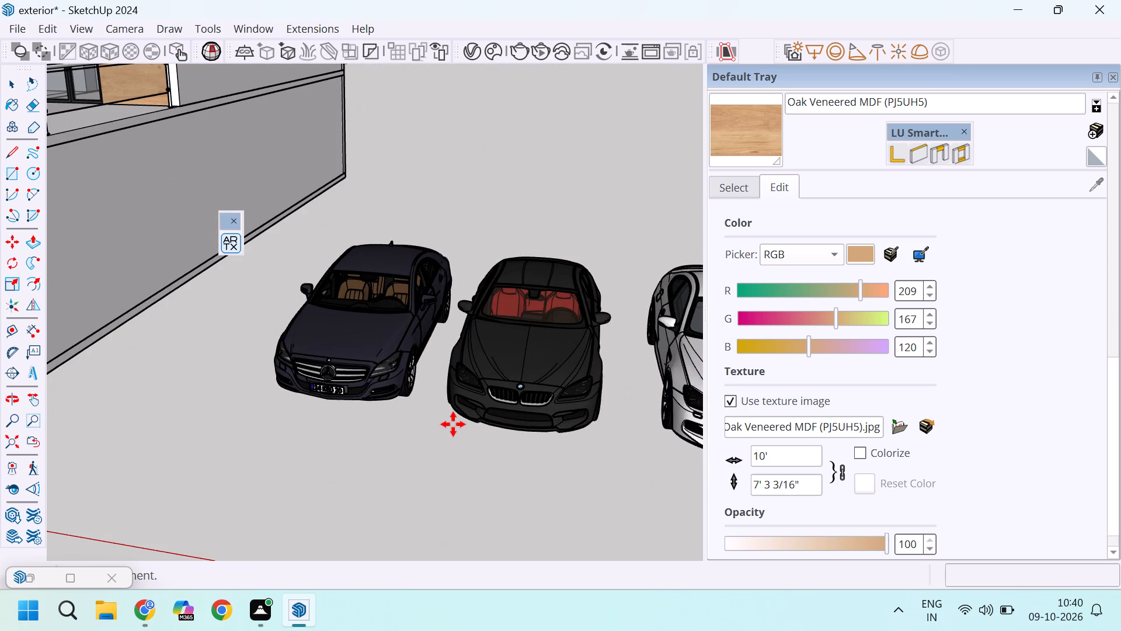
{"action": "scroll", "coordinate": [453, 424], "scroll_direction": "up", "scroll_amount": 3}
{"action": "left_click", "coordinate": [453, 424]}
Open the three-car component and delete the dark blue Mercedes from it.
{"action": "scroll", "coordinate": [316, 378], "scroll_direction": "down", "scroll_amount": 9}
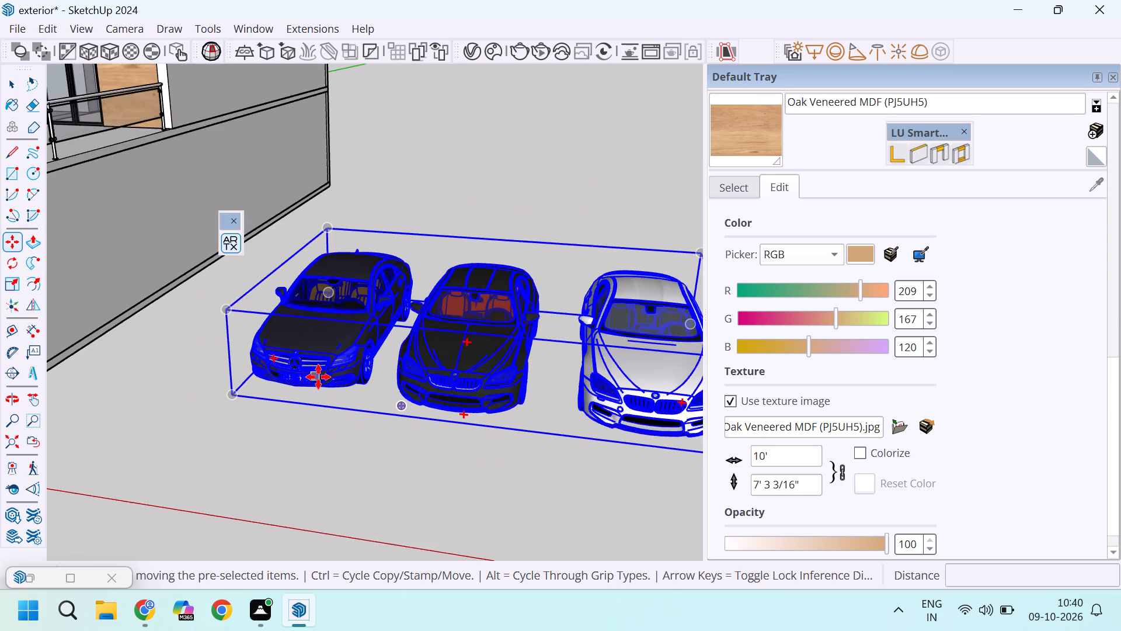
{"action": "scroll", "coordinate": [409, 349], "scroll_direction": "up", "scroll_amount": 4}
{"action": "key", "text": "space"}
{"action": "double_click", "coordinate": [454, 366]}
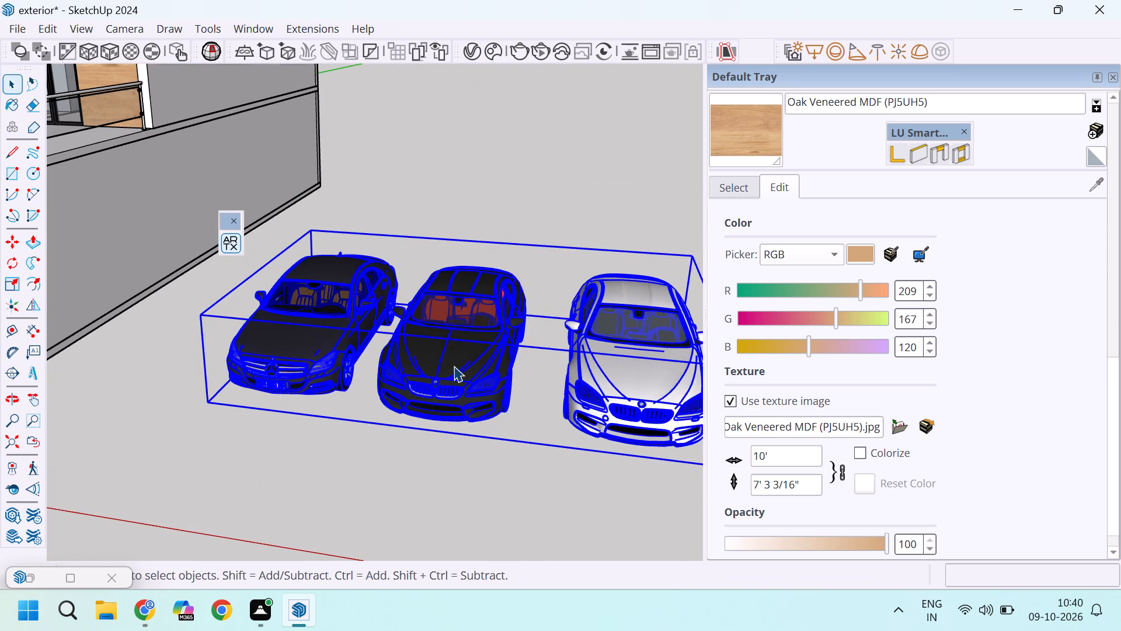
{"action": "left_click", "coordinate": [334, 338]}
{"action": "scroll", "coordinate": [334, 338], "scroll_direction": "up", "scroll_amount": 5}
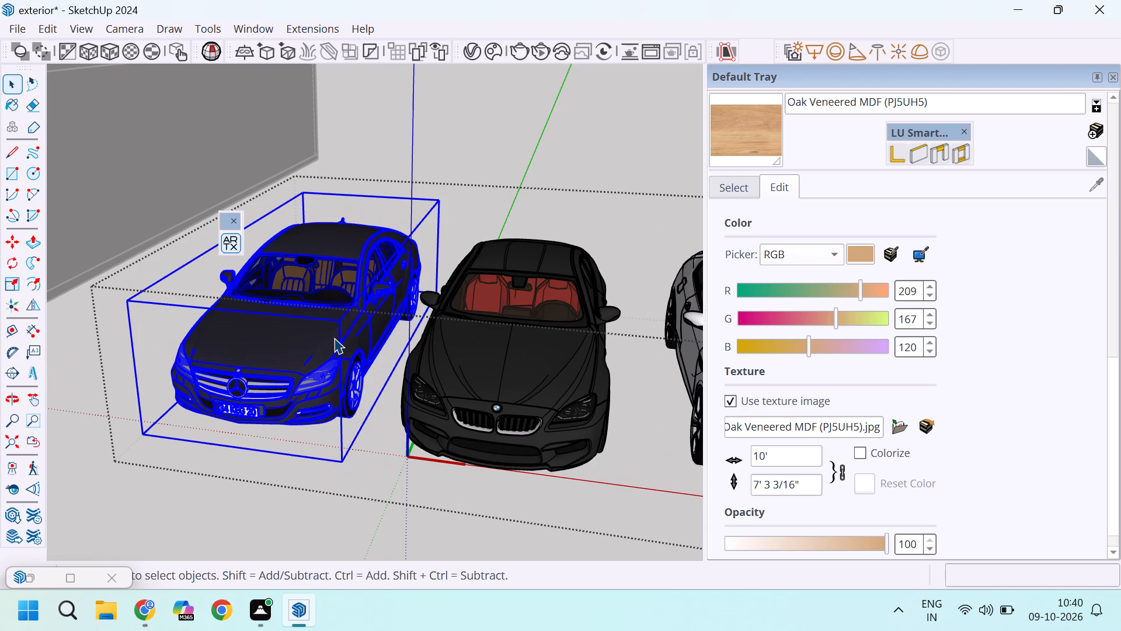
{"action": "key", "text": "Delete"}
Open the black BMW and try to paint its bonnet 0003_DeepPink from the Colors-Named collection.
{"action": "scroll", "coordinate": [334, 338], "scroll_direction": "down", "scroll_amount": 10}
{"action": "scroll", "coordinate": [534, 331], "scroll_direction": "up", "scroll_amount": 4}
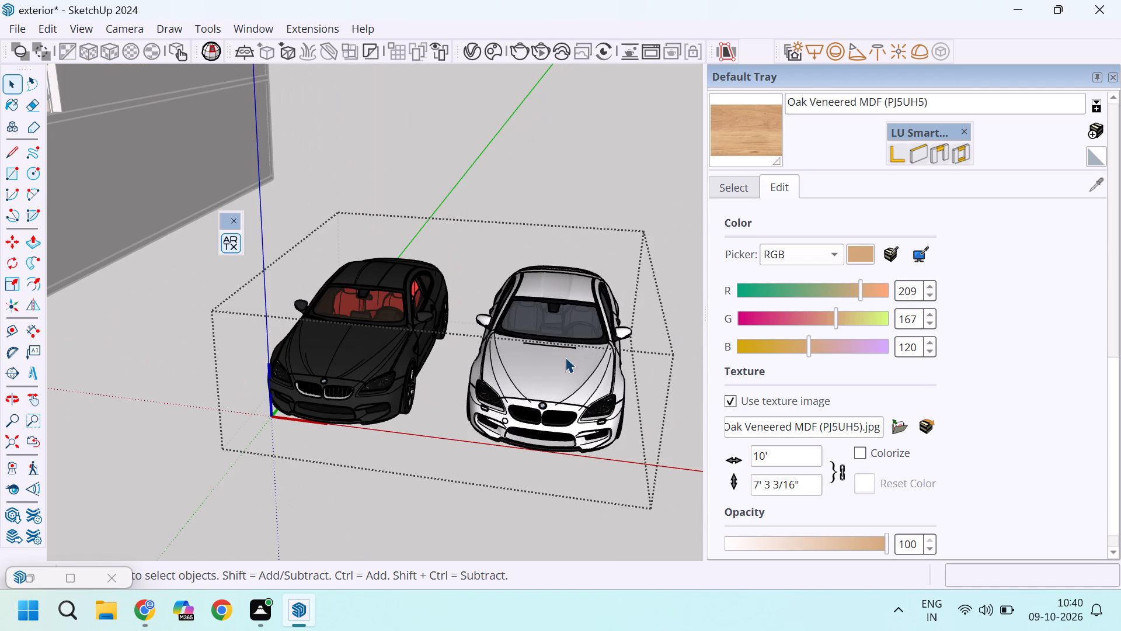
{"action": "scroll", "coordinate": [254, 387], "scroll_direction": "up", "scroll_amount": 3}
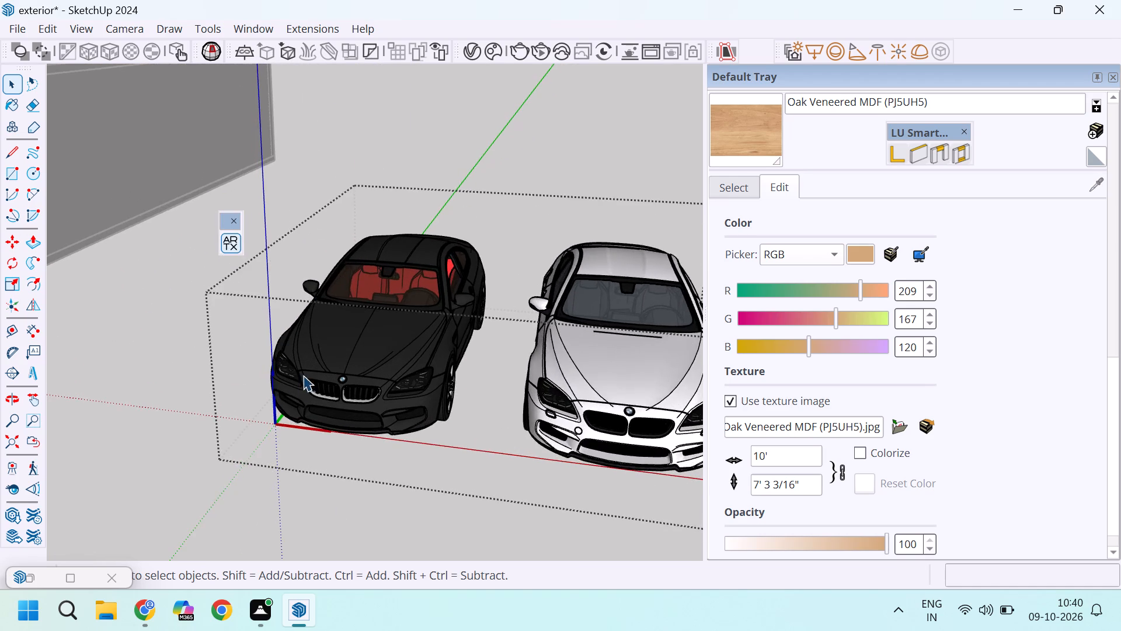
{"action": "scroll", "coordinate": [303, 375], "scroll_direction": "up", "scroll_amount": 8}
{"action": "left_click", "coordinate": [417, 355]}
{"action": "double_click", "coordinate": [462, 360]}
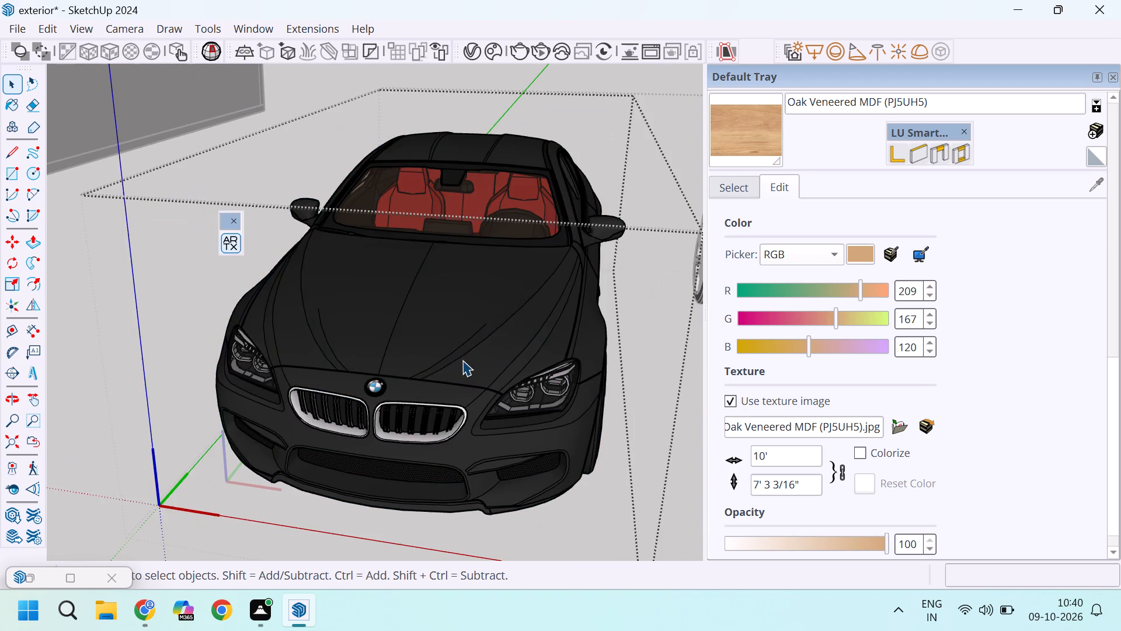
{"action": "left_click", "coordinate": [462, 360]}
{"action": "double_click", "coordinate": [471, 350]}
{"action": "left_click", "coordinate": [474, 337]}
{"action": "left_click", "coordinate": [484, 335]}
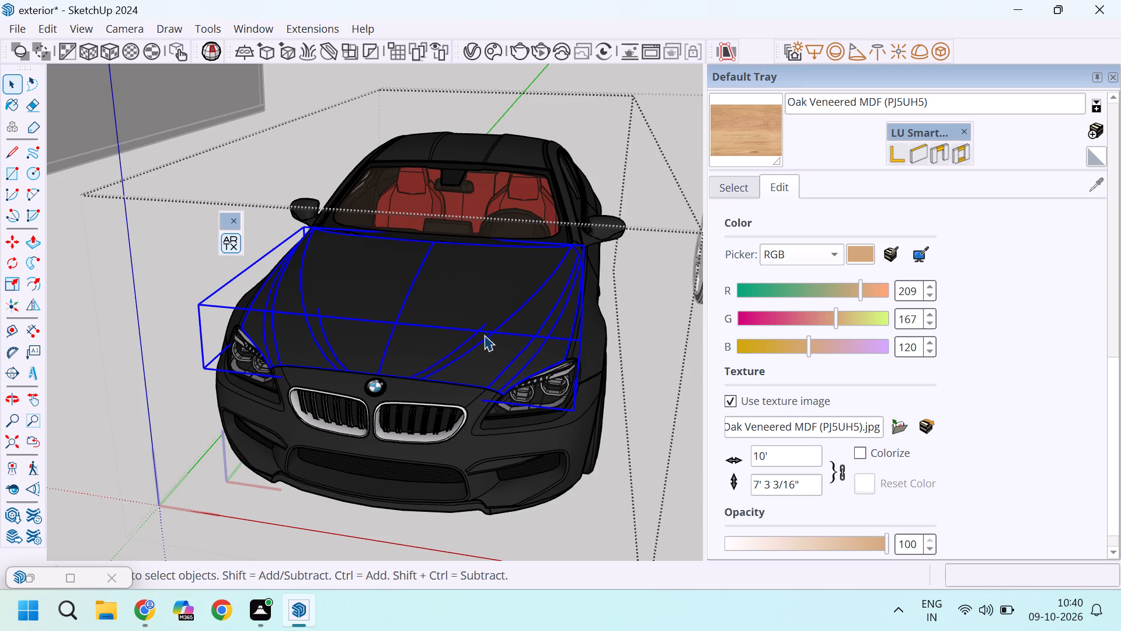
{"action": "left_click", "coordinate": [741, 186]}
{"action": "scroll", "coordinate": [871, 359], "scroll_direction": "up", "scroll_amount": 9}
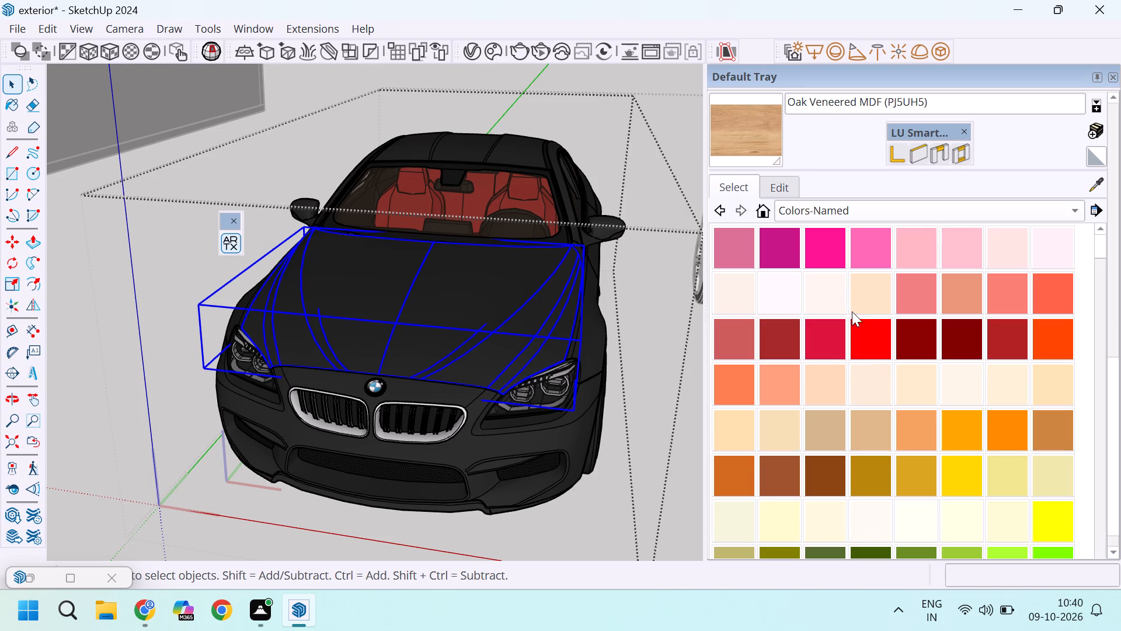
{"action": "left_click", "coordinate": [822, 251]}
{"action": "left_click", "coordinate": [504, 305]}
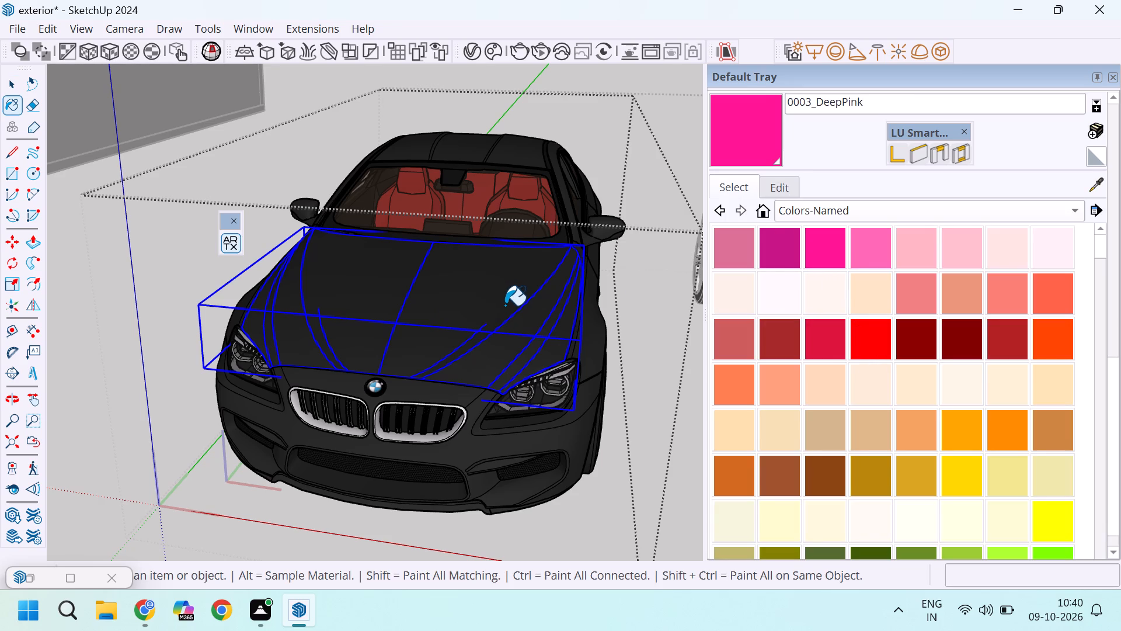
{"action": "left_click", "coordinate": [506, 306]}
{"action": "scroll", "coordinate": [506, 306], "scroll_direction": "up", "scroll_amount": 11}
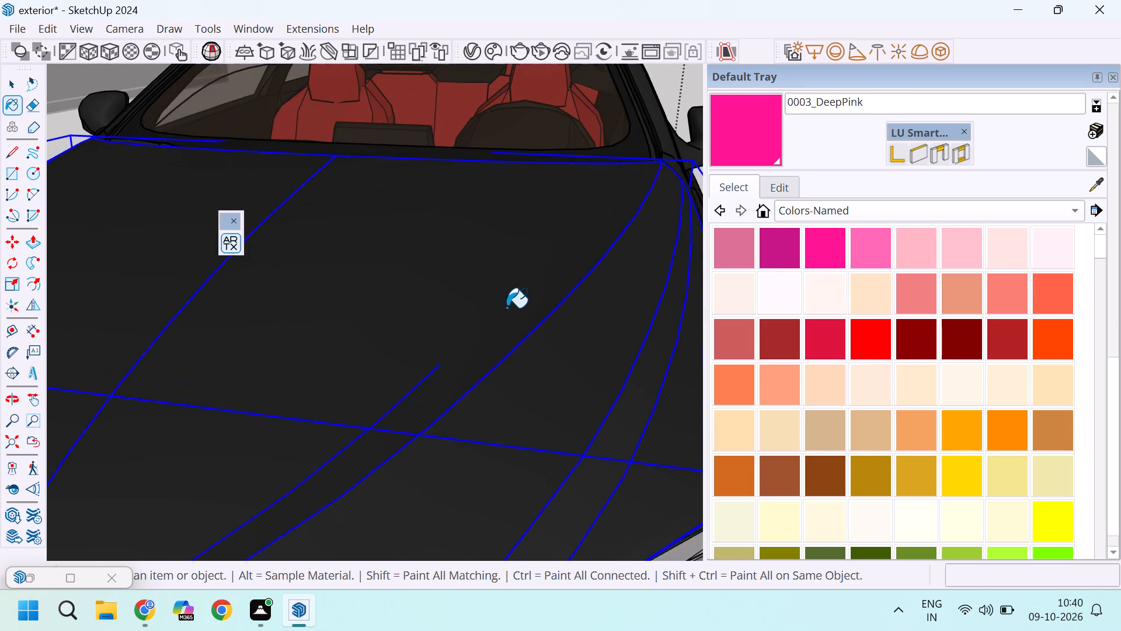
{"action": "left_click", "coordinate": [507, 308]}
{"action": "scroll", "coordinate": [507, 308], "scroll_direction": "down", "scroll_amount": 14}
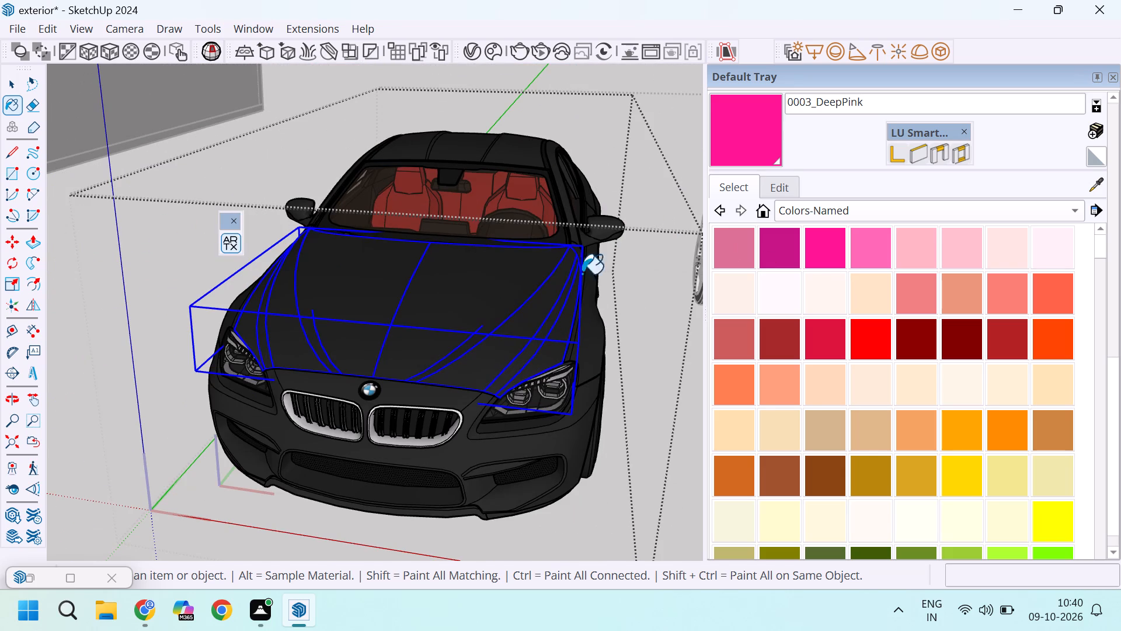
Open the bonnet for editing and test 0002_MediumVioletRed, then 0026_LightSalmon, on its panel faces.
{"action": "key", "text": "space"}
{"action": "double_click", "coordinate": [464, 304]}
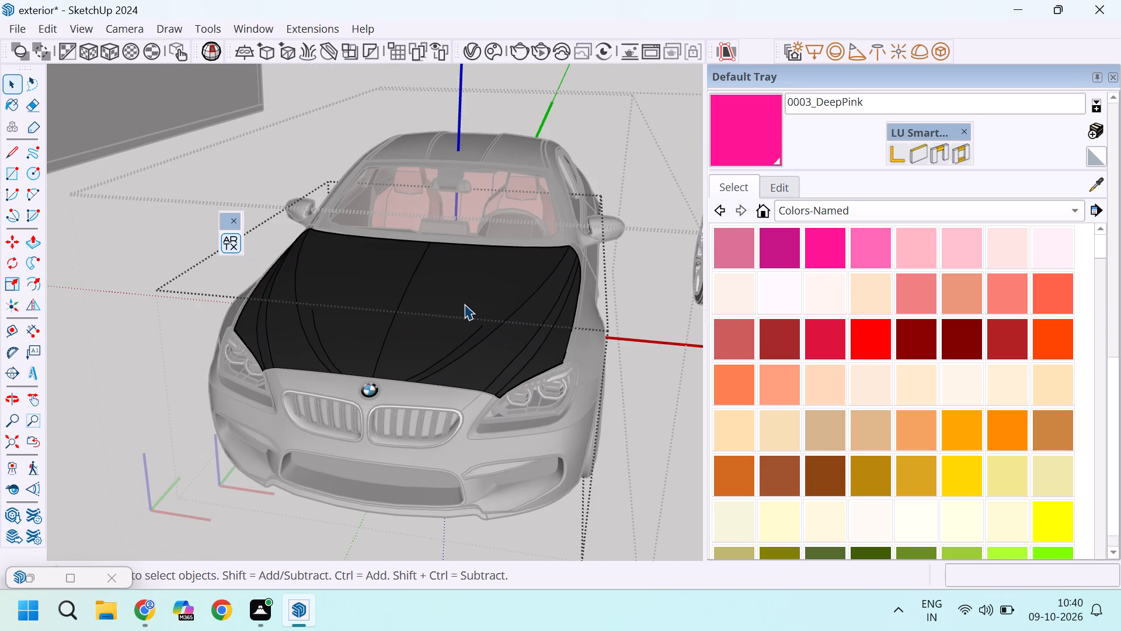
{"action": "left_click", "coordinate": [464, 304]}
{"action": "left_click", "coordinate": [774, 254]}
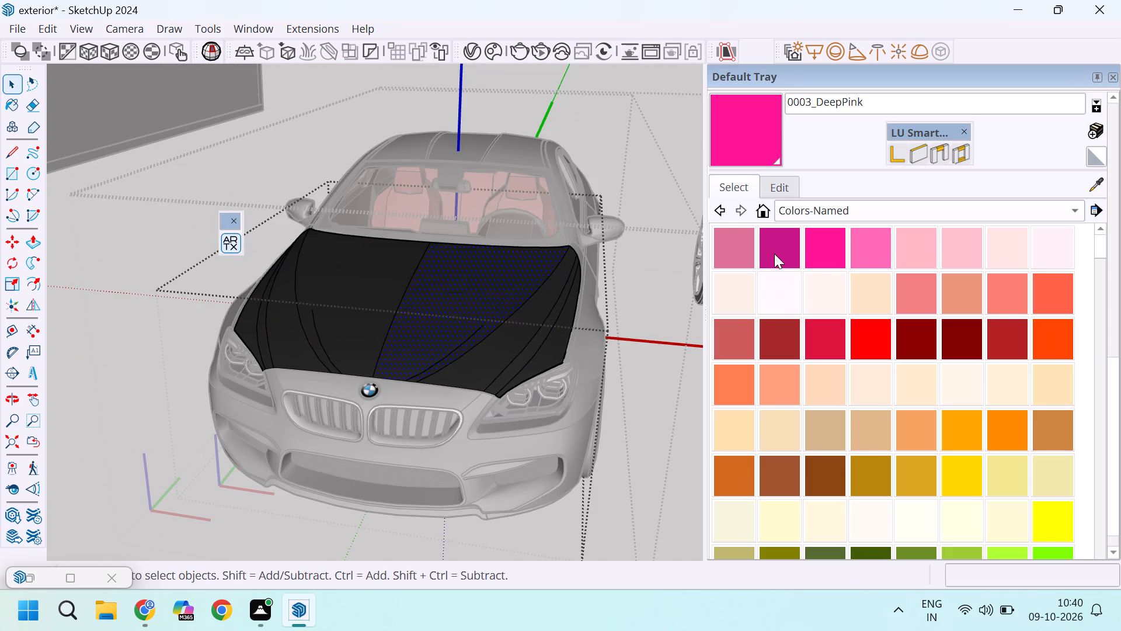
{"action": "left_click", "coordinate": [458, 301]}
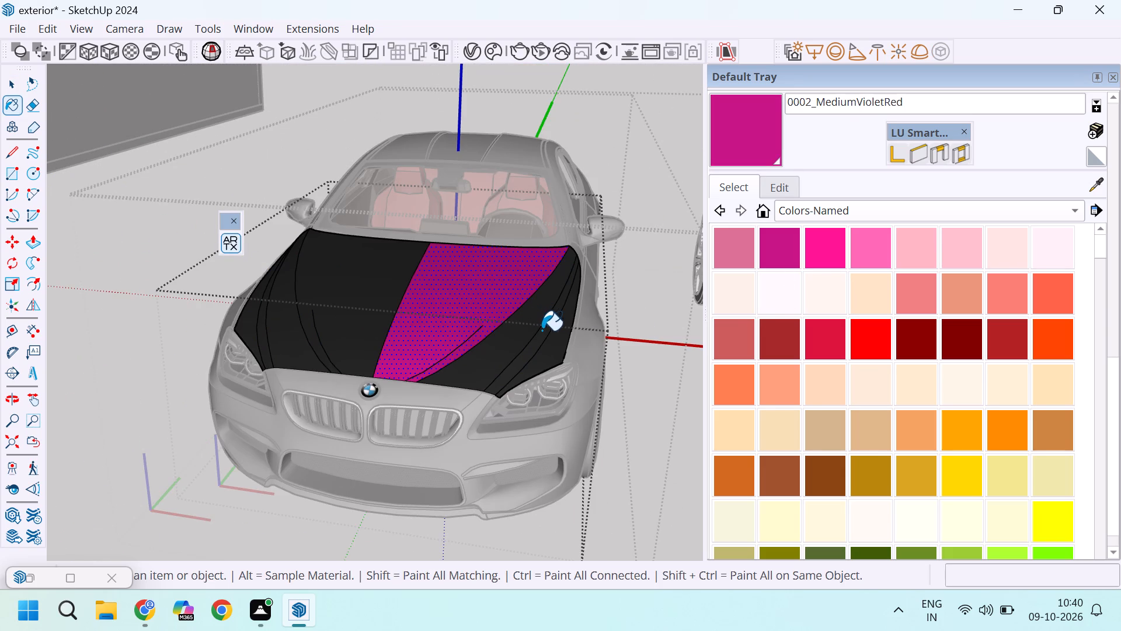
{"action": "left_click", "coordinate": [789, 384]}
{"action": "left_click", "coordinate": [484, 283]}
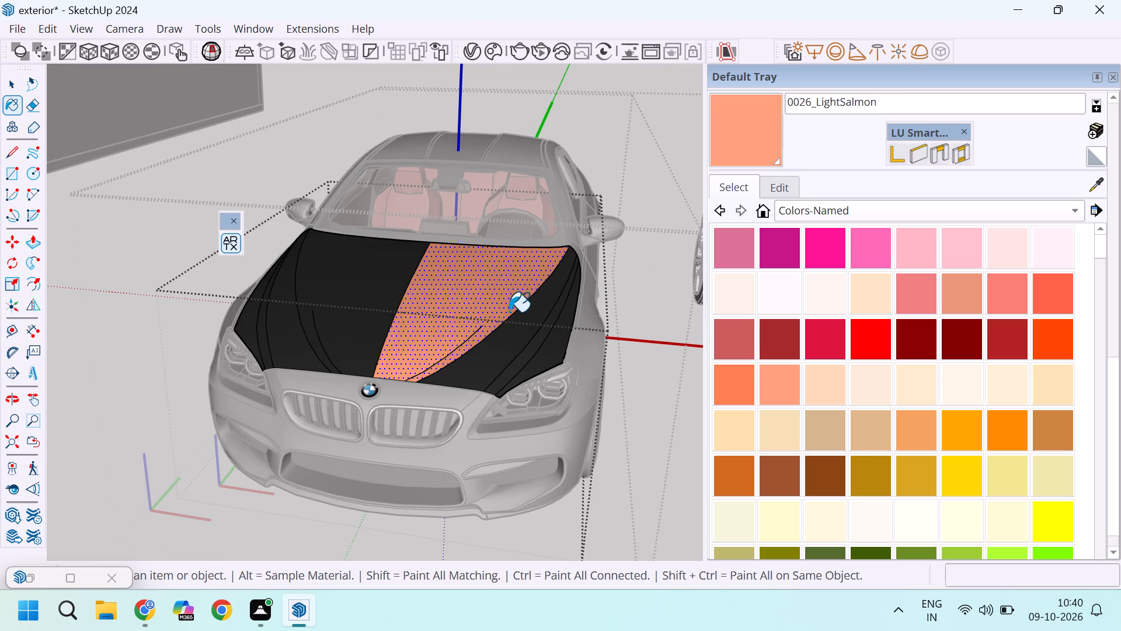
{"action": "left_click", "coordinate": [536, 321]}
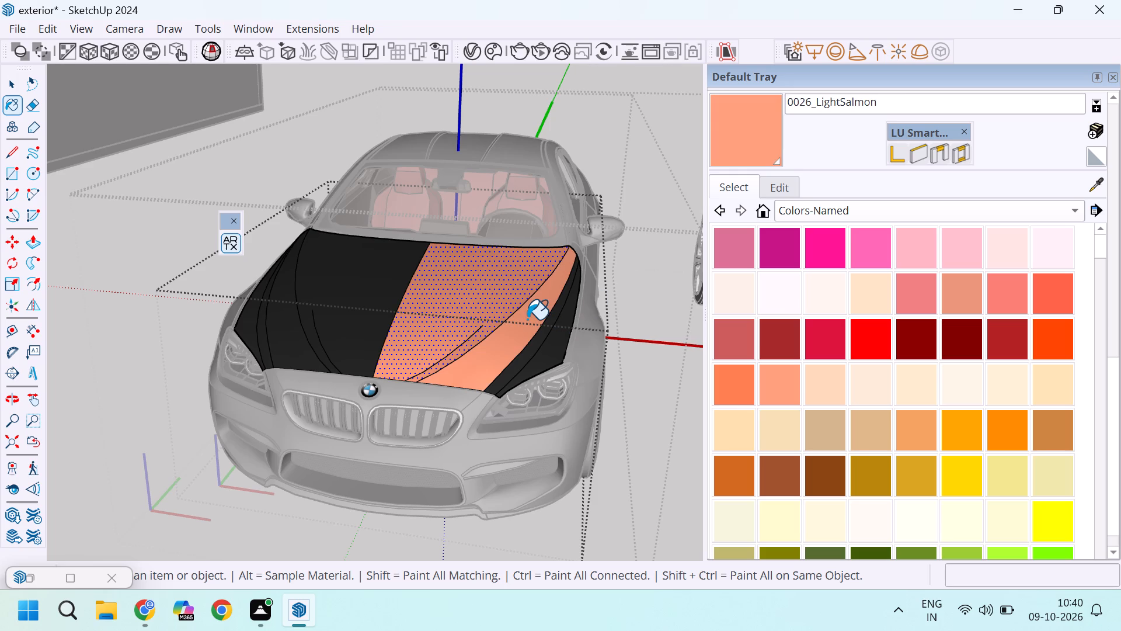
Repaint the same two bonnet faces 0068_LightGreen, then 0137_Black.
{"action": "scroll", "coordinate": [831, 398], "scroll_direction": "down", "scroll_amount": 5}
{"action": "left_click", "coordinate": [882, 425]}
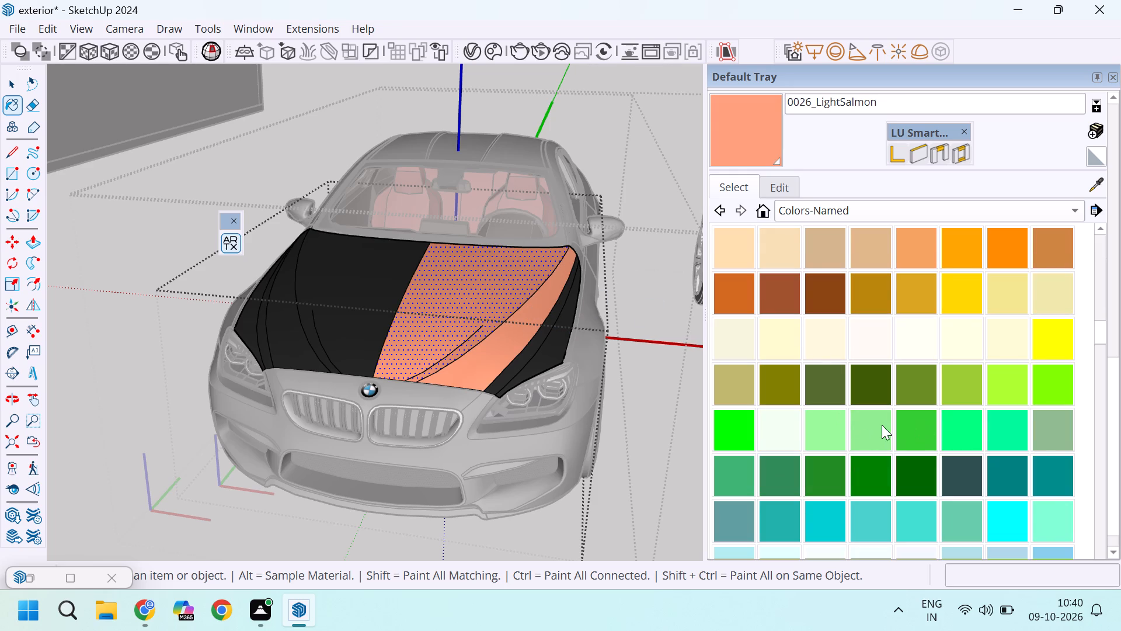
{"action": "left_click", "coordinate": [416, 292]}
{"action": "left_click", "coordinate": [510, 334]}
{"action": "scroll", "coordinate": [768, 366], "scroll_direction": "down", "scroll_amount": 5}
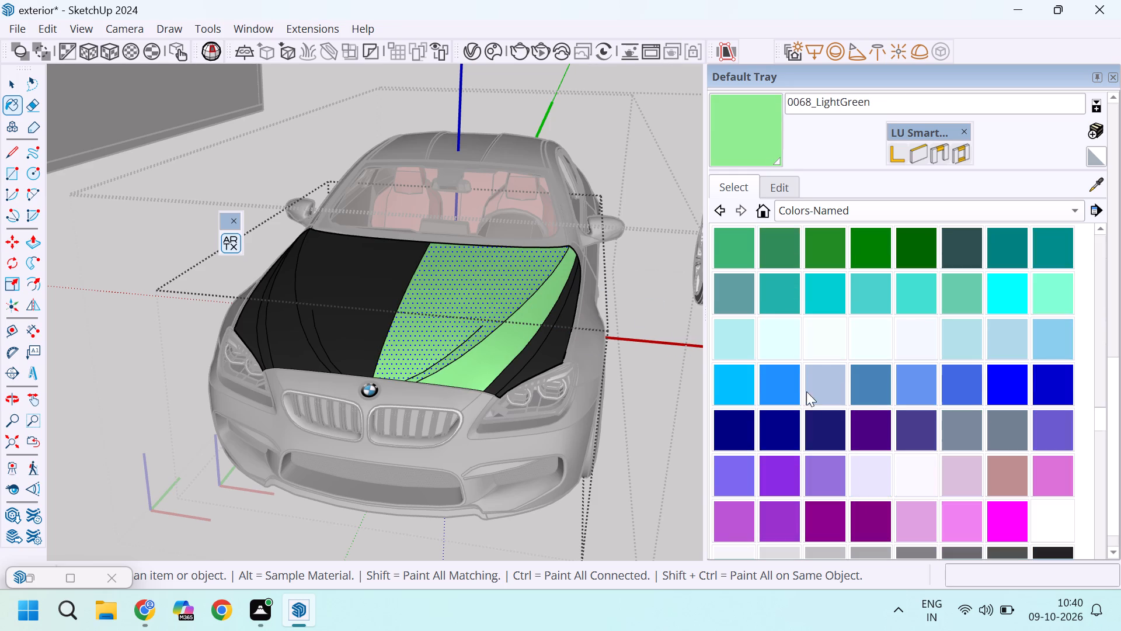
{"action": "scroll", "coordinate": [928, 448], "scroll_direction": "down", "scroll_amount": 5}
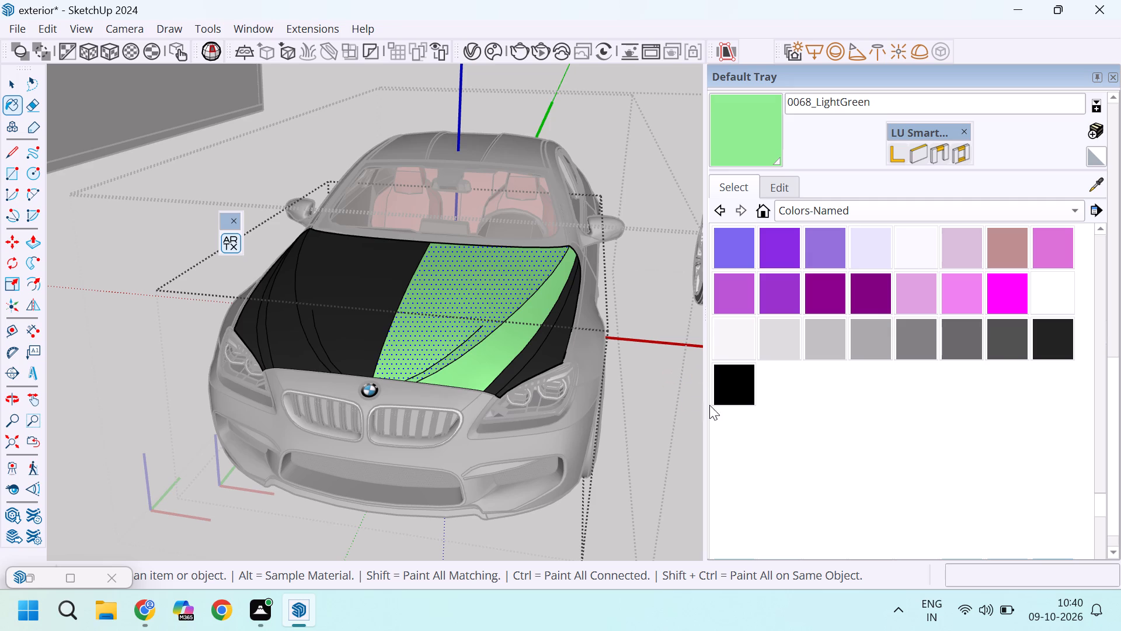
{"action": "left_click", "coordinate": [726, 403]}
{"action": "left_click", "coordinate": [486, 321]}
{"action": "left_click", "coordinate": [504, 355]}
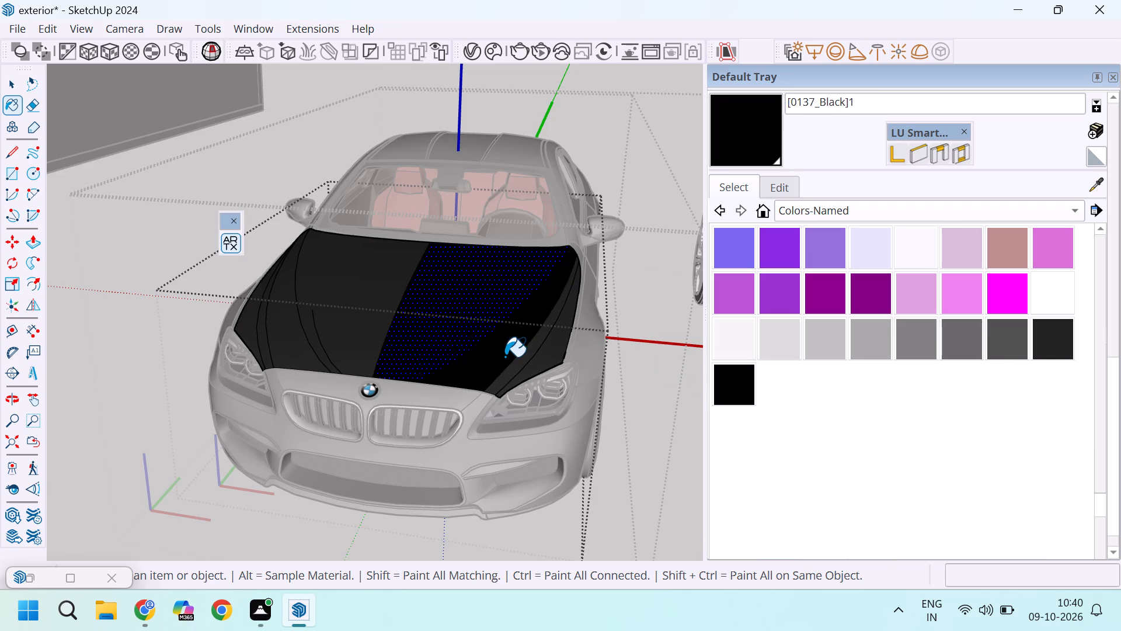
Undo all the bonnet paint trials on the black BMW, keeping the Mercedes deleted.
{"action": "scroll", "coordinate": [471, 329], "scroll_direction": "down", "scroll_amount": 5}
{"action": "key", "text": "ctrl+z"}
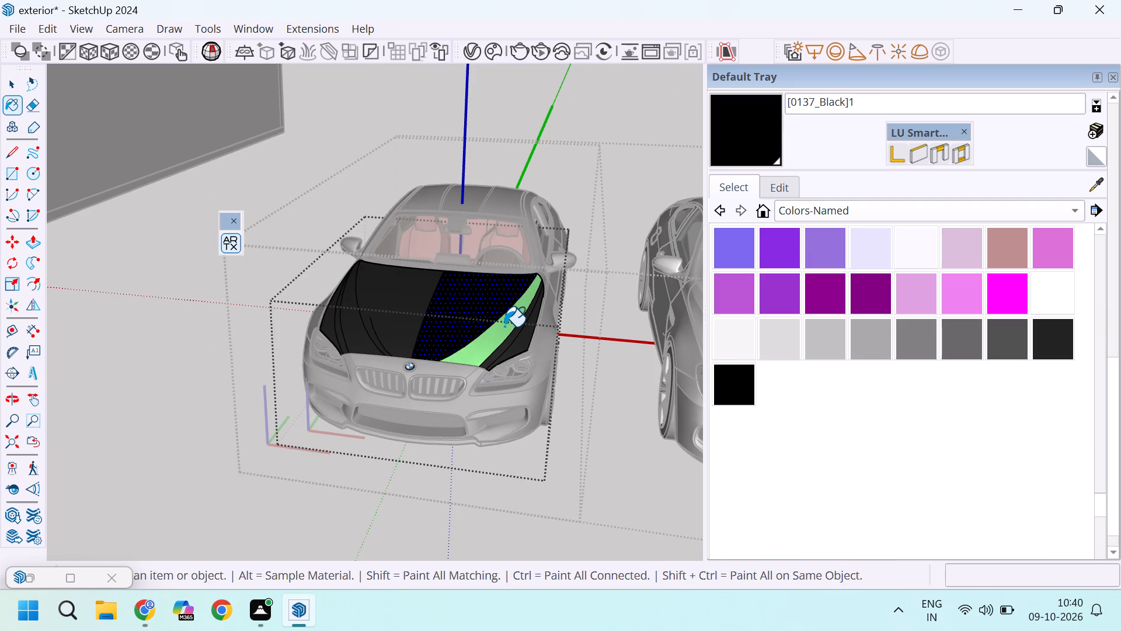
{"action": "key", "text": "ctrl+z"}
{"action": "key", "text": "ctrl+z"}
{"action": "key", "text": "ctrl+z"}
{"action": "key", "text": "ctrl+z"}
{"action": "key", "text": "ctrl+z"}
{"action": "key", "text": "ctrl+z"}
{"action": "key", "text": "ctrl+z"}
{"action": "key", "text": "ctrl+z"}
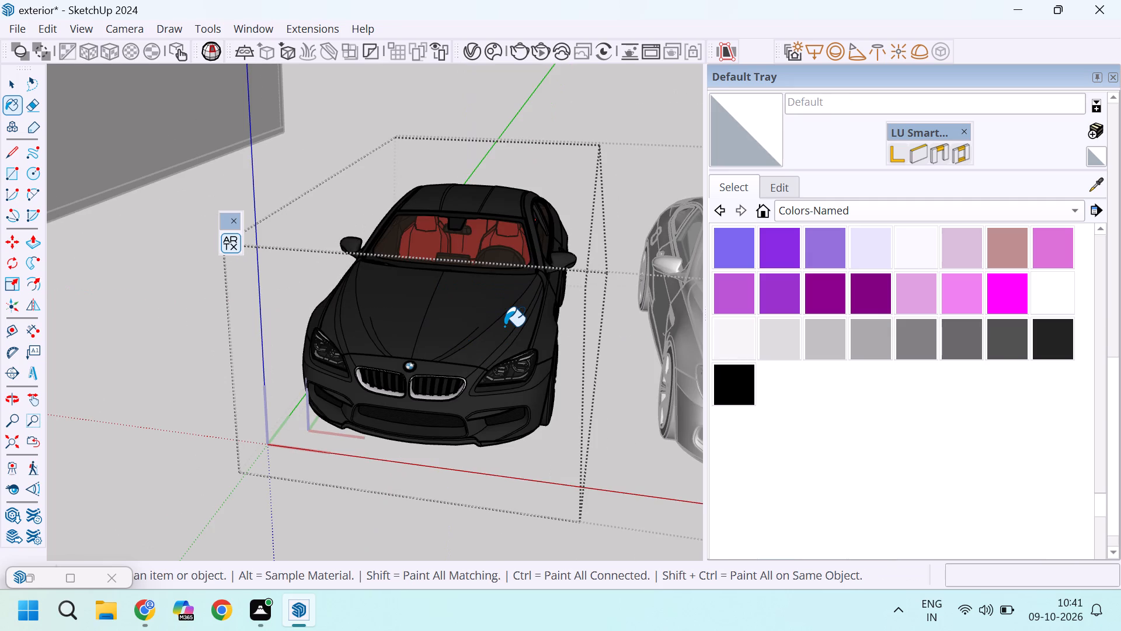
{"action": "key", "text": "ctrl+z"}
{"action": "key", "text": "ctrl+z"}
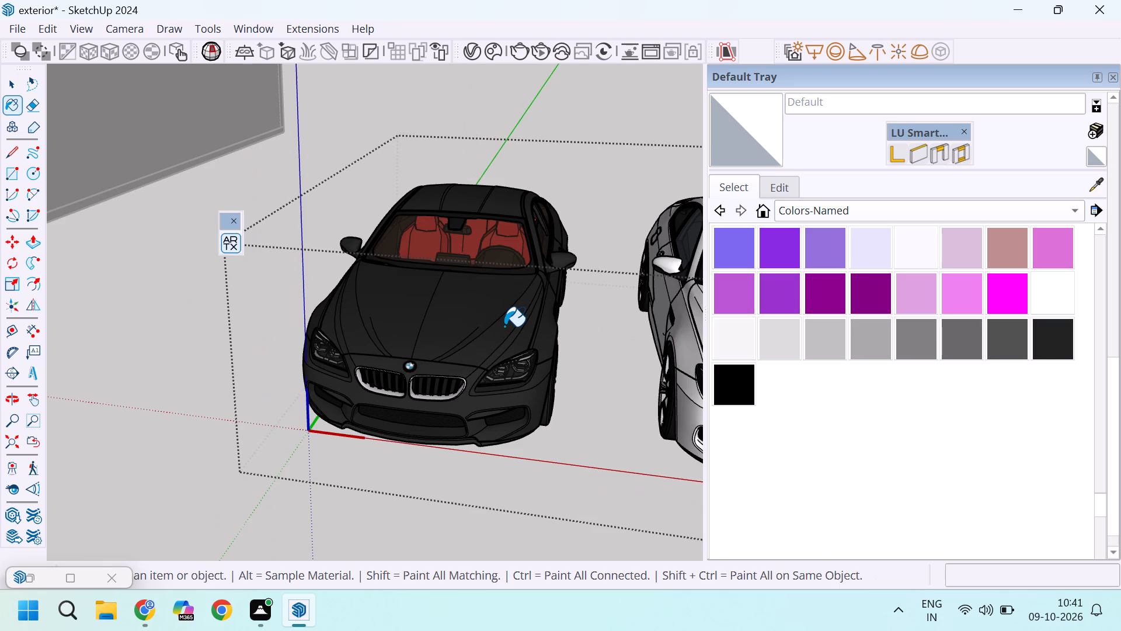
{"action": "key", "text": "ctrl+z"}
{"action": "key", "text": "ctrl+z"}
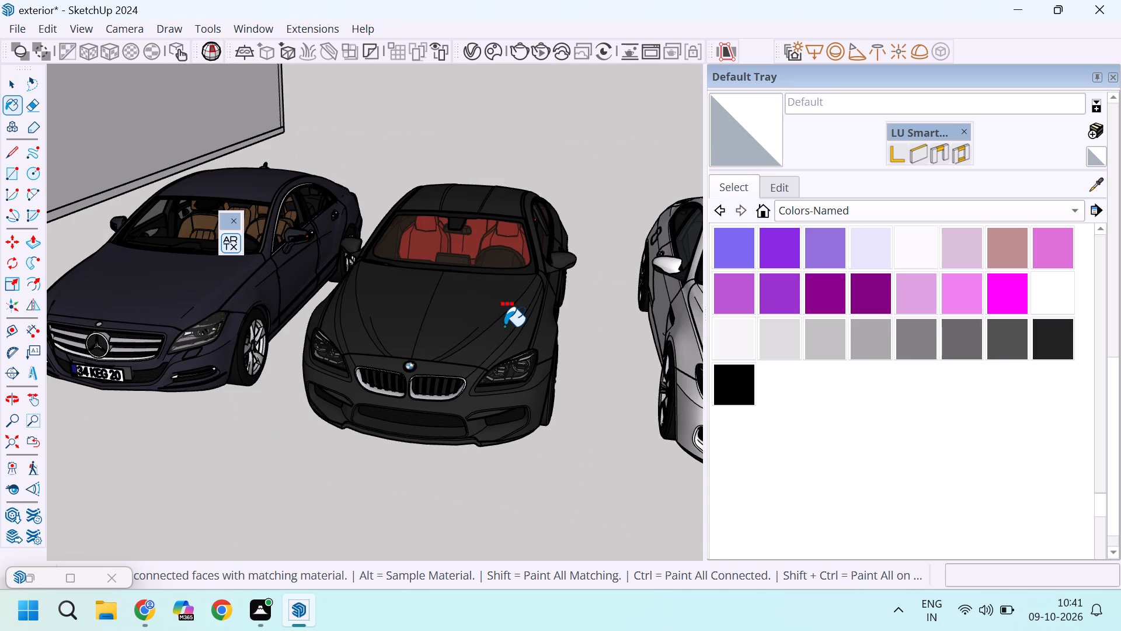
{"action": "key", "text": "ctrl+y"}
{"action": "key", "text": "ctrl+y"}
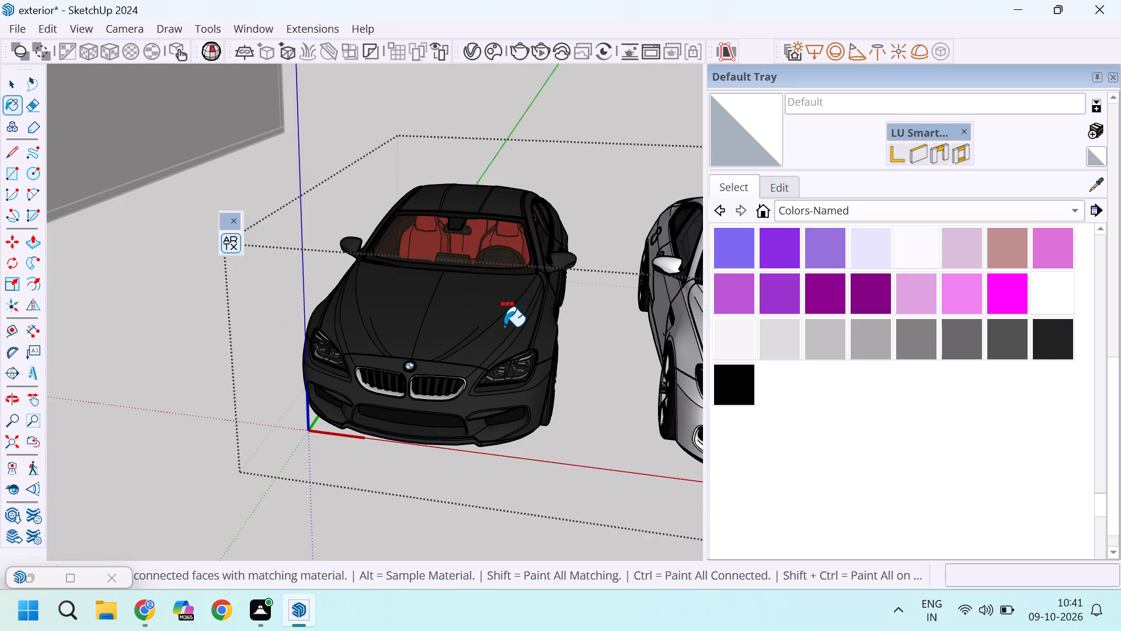
Leave the car component and move the two-car set from the open ground to the carport's front edge.
{"action": "key", "text": "space"}
{"action": "scroll", "coordinate": [659, 327], "scroll_direction": "down", "scroll_amount": 10}
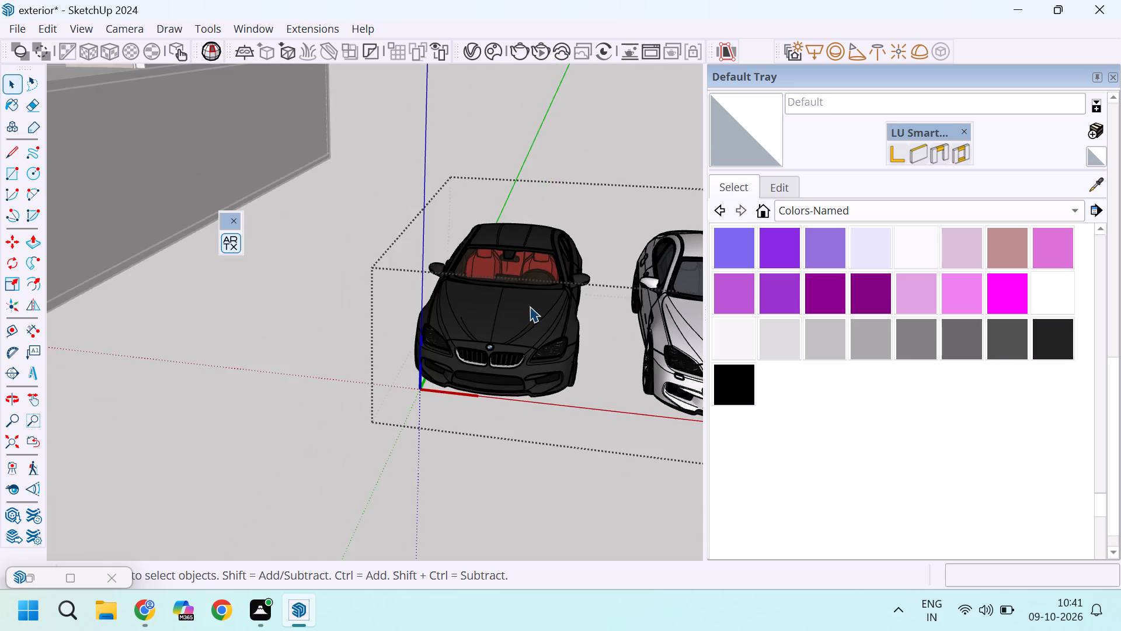
{"action": "scroll", "coordinate": [530, 306], "scroll_direction": "down", "scroll_amount": 4}
{"action": "left_click", "coordinate": [614, 174]}
{"action": "scroll", "coordinate": [555, 204], "scroll_direction": "down", "scroll_amount": 6}
{"action": "left_click", "coordinate": [562, 259]}
{"action": "scroll", "coordinate": [522, 280], "scroll_direction": "up", "scroll_amount": 4}
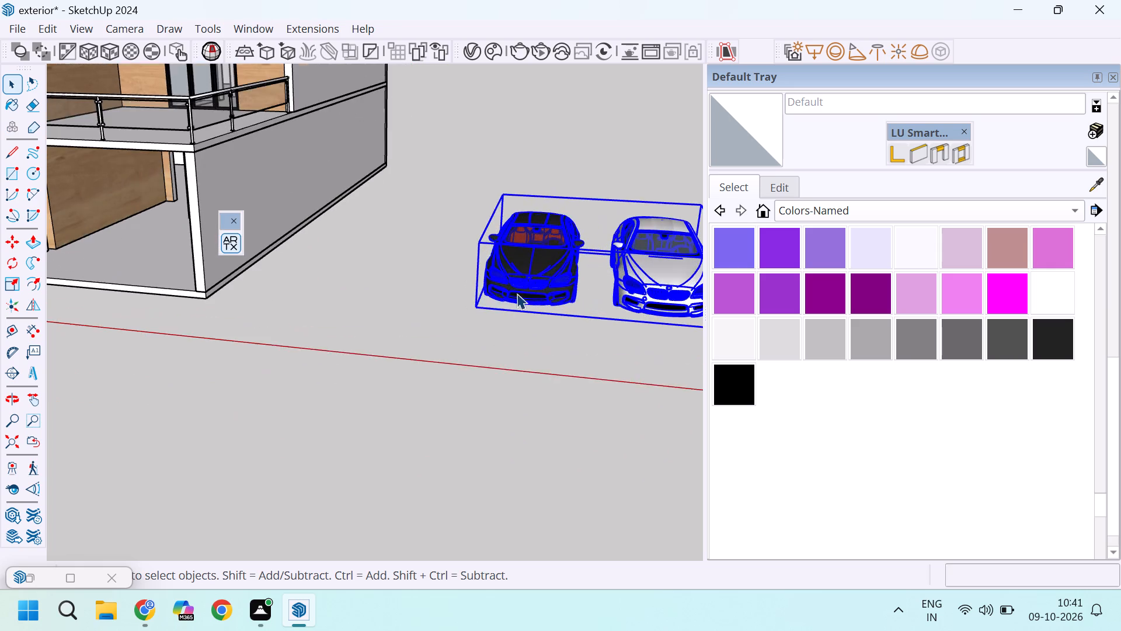
{"action": "scroll", "coordinate": [479, 307], "scroll_direction": "up", "scroll_amount": 5}
{"action": "middle_click_drag", "start_coordinate": [477, 304], "coordinate": [559, 268]}
{"action": "scroll", "coordinate": [632, 212], "scroll_direction": "up", "scroll_amount": 7}
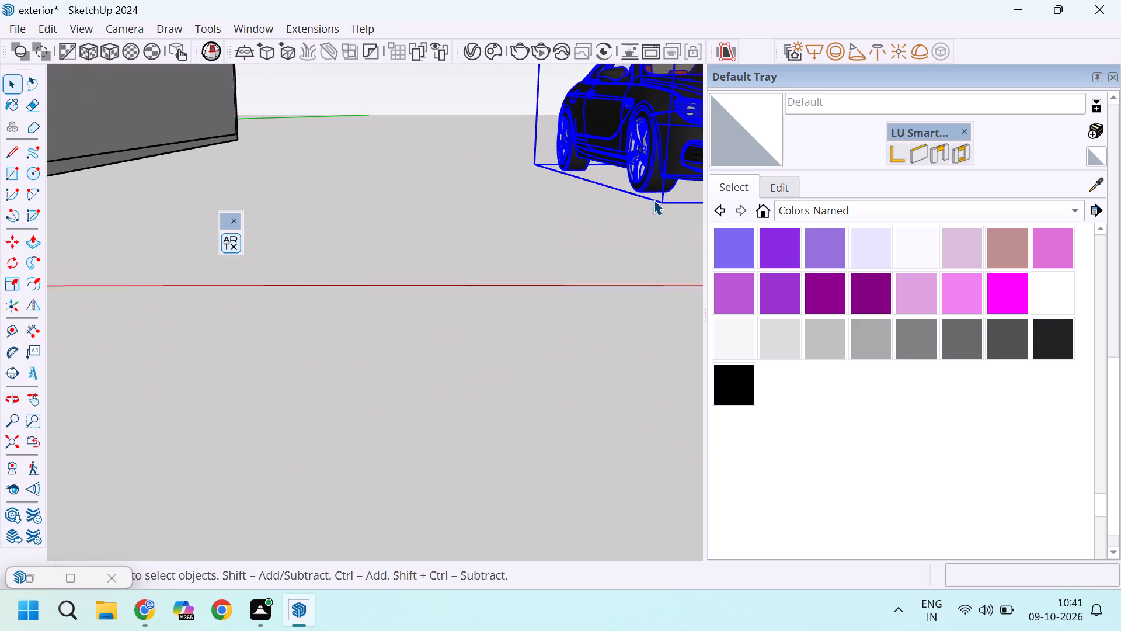
{"action": "scroll", "coordinate": [653, 199], "scroll_direction": "up", "scroll_amount": 1}
{"action": "key", "text": "m"}
{"action": "left_click", "coordinate": [633, 193]}
{"action": "scroll", "coordinate": [614, 151], "scroll_direction": "down", "scroll_amount": 4}
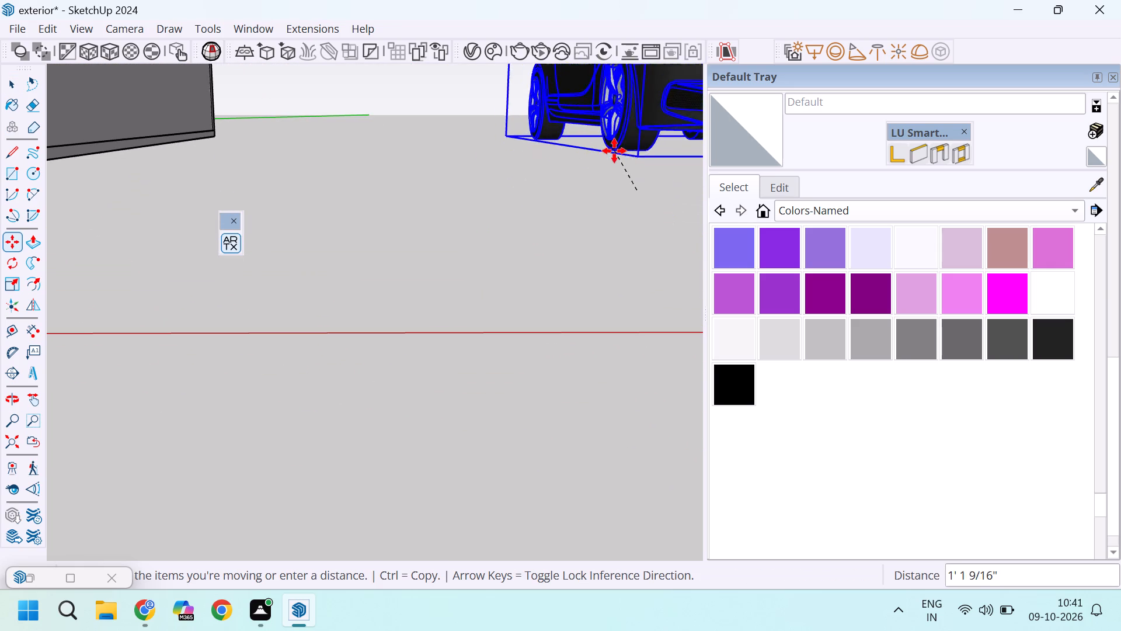
{"action": "scroll", "coordinate": [614, 151], "scroll_direction": "down", "scroll_amount": 17}
{"action": "scroll", "coordinate": [354, 137], "scroll_direction": "up", "scroll_amount": 18}
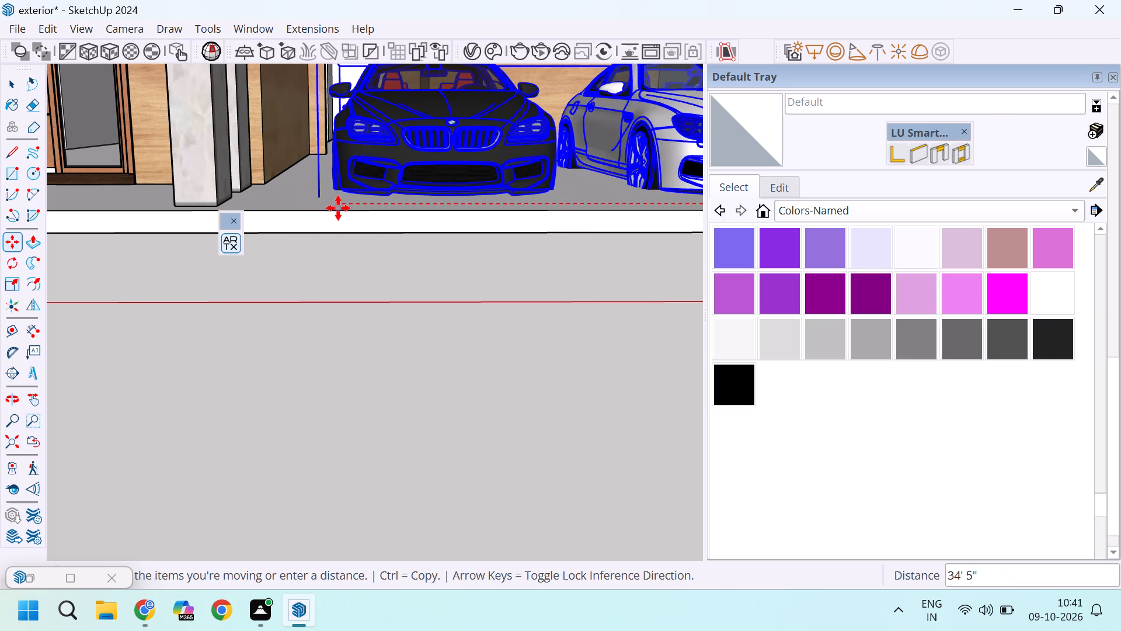
{"action": "left_click", "coordinate": [329, 214]}
Move the two cars about 1' 10" deeper into the carport along the green axis, clear of the front edge.
{"action": "middle_click_drag", "start_coordinate": [343, 247], "coordinate": [369, 283]}
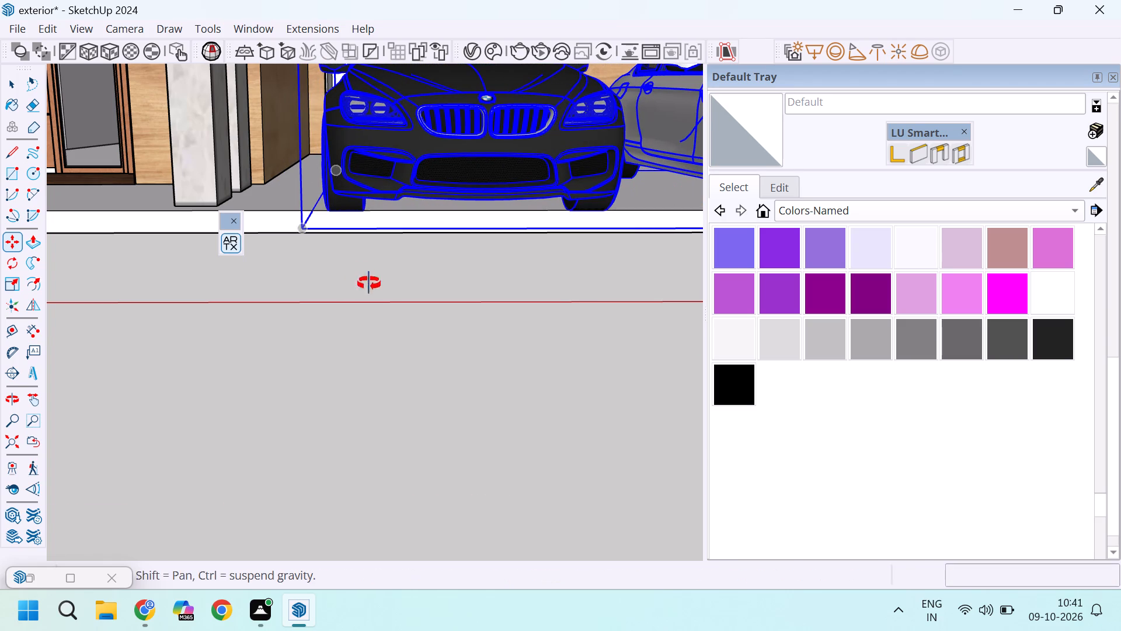
{"action": "middle_click_drag", "start_coordinate": [369, 283], "coordinate": [393, 300]}
{"action": "scroll", "coordinate": [480, 261], "scroll_direction": "down", "scroll_amount": 3}
{"action": "scroll", "coordinate": [511, 388], "scroll_direction": "up", "scroll_amount": 18}
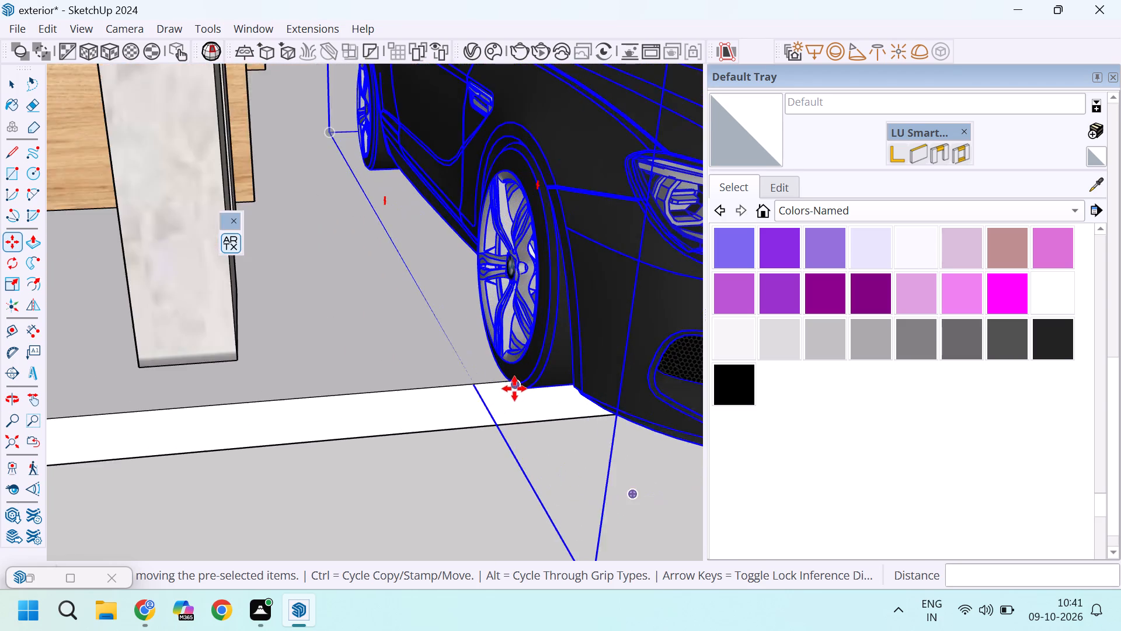
{"action": "scroll", "coordinate": [514, 389], "scroll_direction": "up", "scroll_amount": 10}
{"action": "middle_click_drag", "start_coordinate": [503, 383], "coordinate": [514, 295]}
{"action": "scroll", "coordinate": [503, 383], "scroll_direction": "up", "scroll_amount": 5}
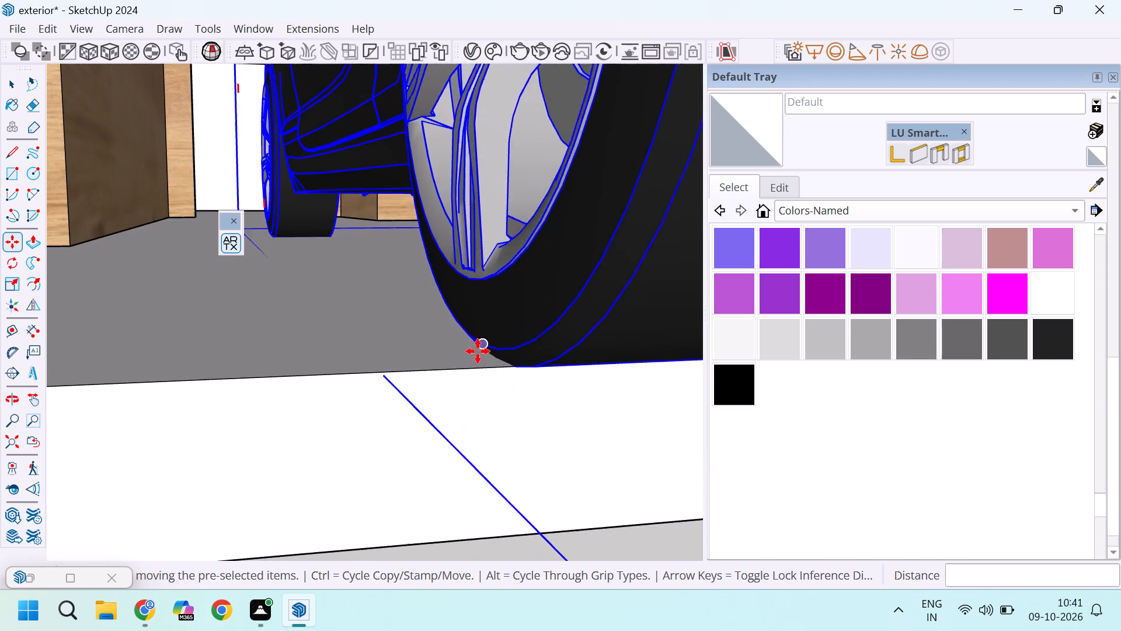
{"action": "scroll", "coordinate": [478, 351], "scroll_direction": "up", "scroll_amount": 6}
{"action": "left_click", "coordinate": [557, 372]}
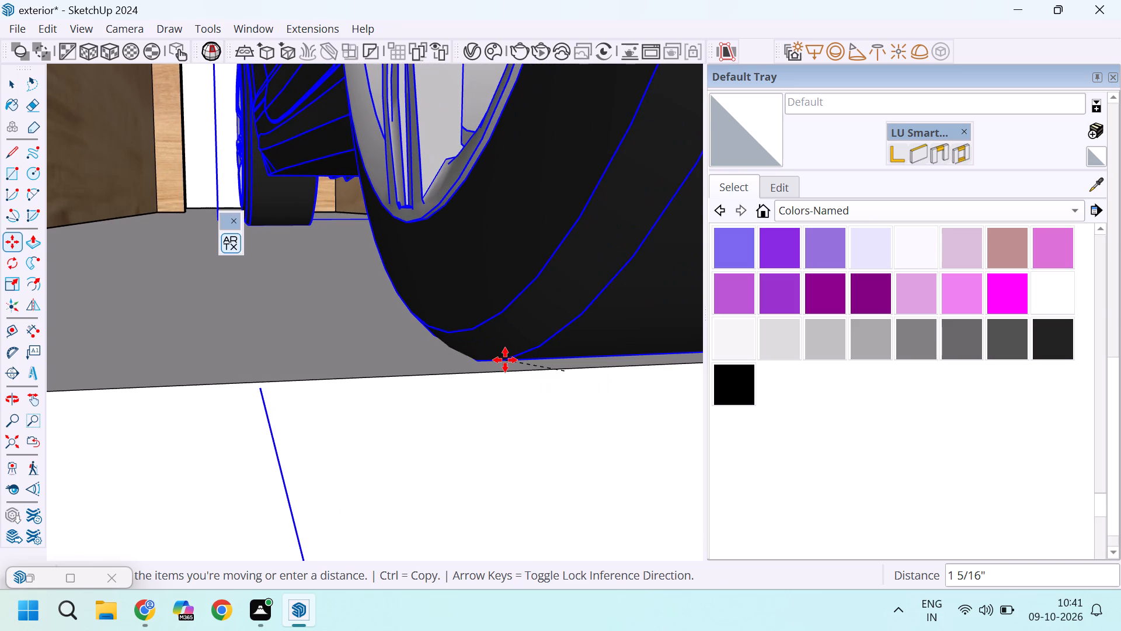
{"action": "key", "text": "Right"}
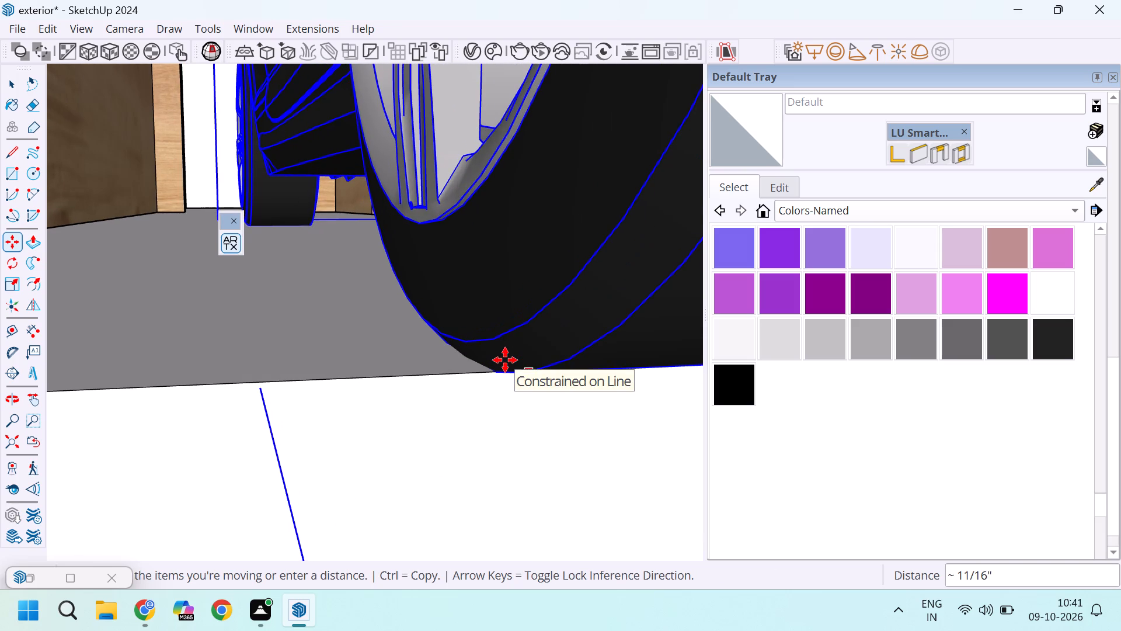
{"action": "key", "text": "Left"}
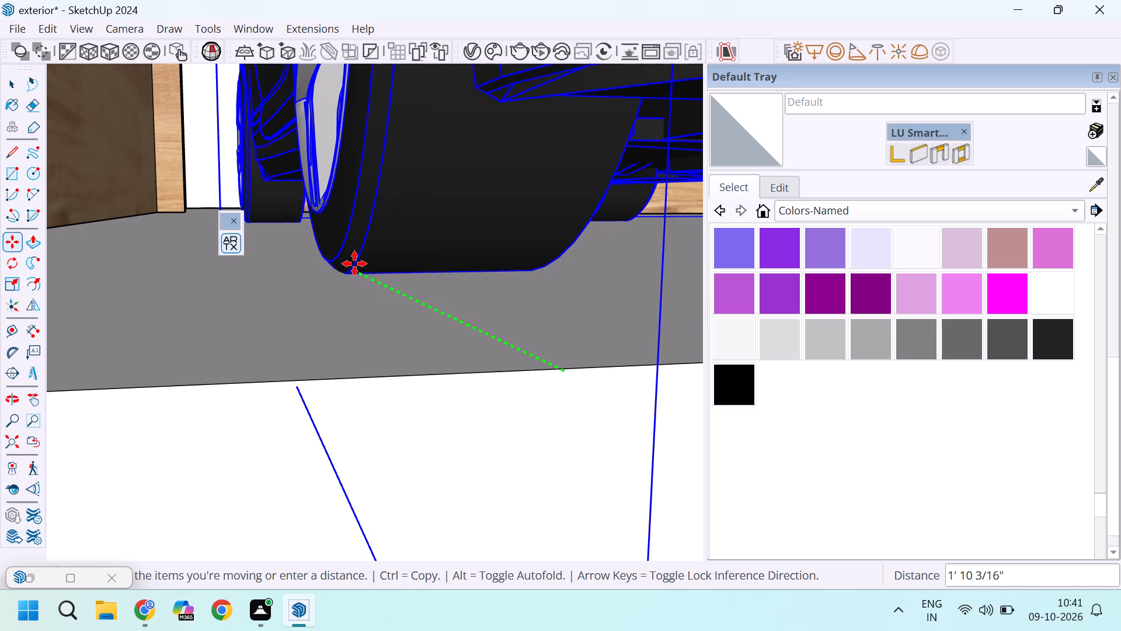
{"action": "left_click", "coordinate": [354, 264]}
{"action": "scroll", "coordinate": [375, 303], "scroll_direction": "down", "scroll_amount": 20}
{"action": "scroll", "coordinate": [375, 303], "scroll_direction": "down", "scroll_amount": 9}
{"action": "key", "text": "space"}
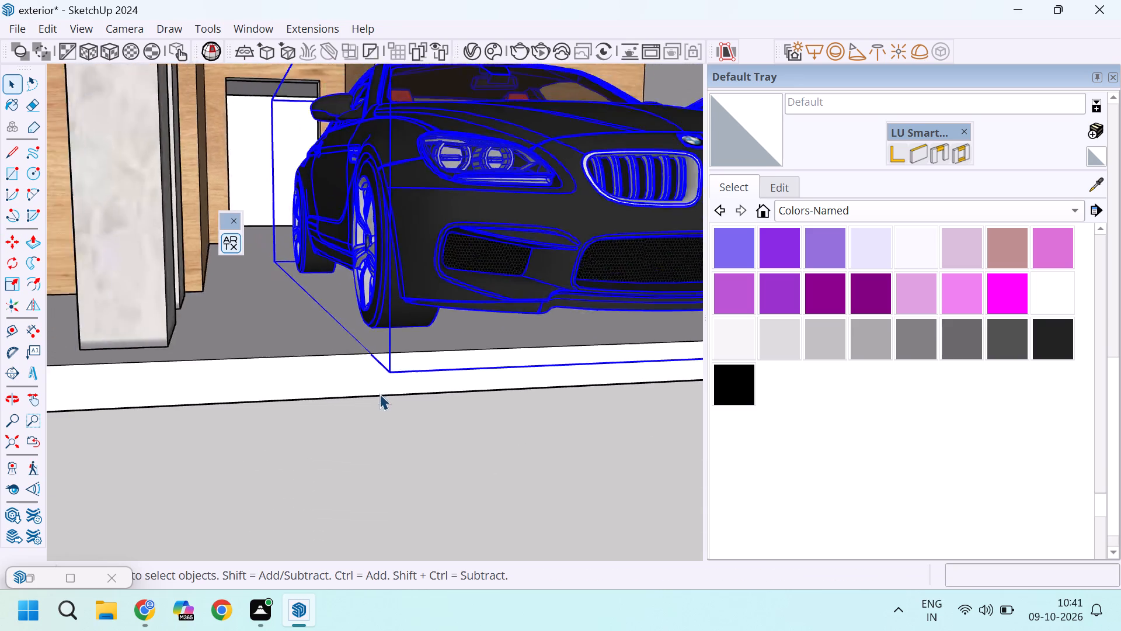
{"action": "scroll", "coordinate": [380, 394], "scroll_direction": "down", "scroll_amount": 12}
{"action": "middle_click_drag", "start_coordinate": [462, 377], "coordinate": [349, 399]}
{"action": "scroll", "coordinate": [515, 369], "scroll_direction": "up", "scroll_amount": 4}
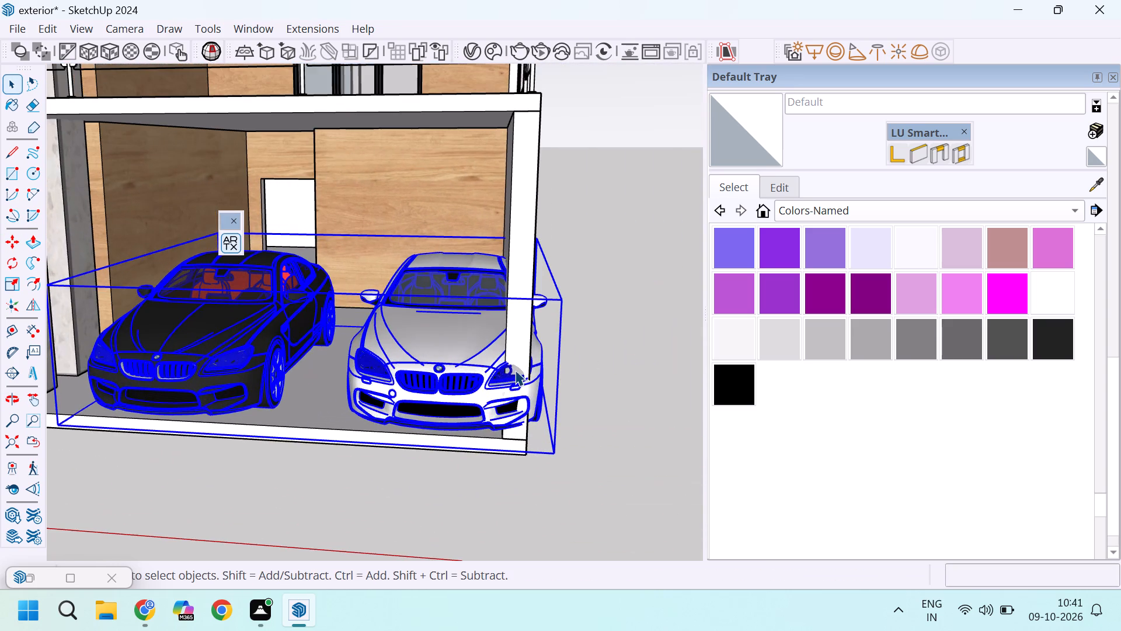
Move the two-car set about 3 1/8" along the red axis toward the entrance columns, from the black BMW's front wheel.
{"action": "scroll", "coordinate": [553, 359], "scroll_direction": "down", "scroll_amount": 4}
{"action": "scroll", "coordinate": [314, 367], "scroll_direction": "up", "scroll_amount": 5}
{"action": "middle_click_drag", "start_coordinate": [271, 404], "coordinate": [368, 368]}
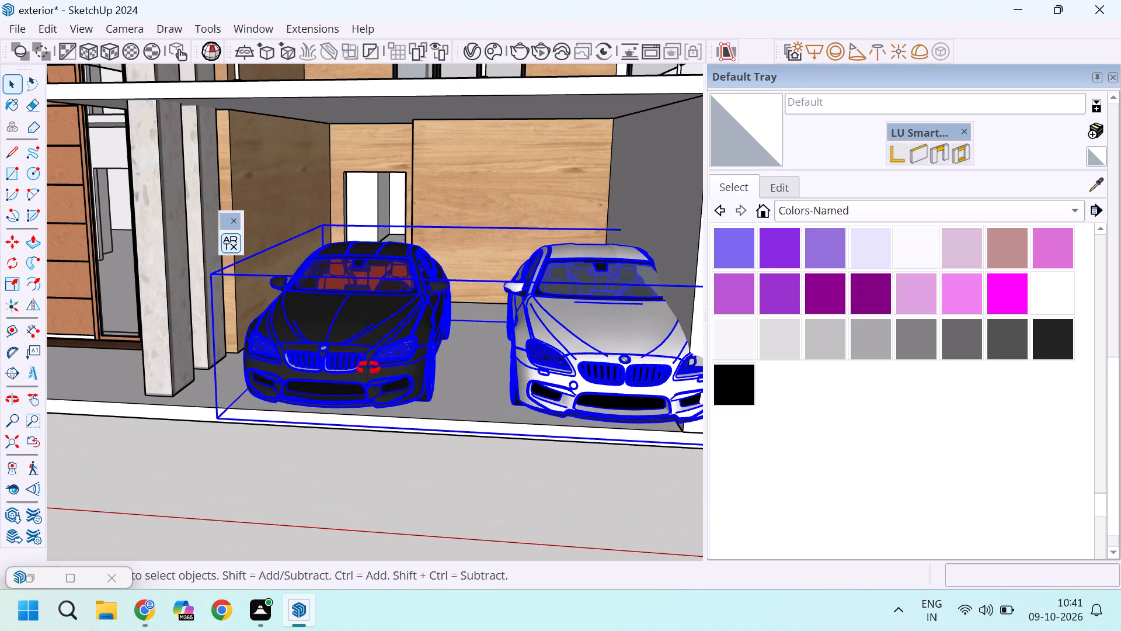
{"action": "middle_click_drag", "start_coordinate": [368, 368], "coordinate": [389, 341]}
{"action": "middle_click", "coordinate": [391, 338]}
{"action": "scroll", "coordinate": [359, 359], "scroll_direction": "up", "scroll_amount": 5}
{"action": "scroll", "coordinate": [420, 311], "scroll_direction": "up", "scroll_amount": 10}
{"action": "middle_click_drag", "start_coordinate": [419, 308], "coordinate": [388, 341]}
{"action": "scroll", "coordinate": [385, 337], "scroll_direction": "up", "scroll_amount": 2}
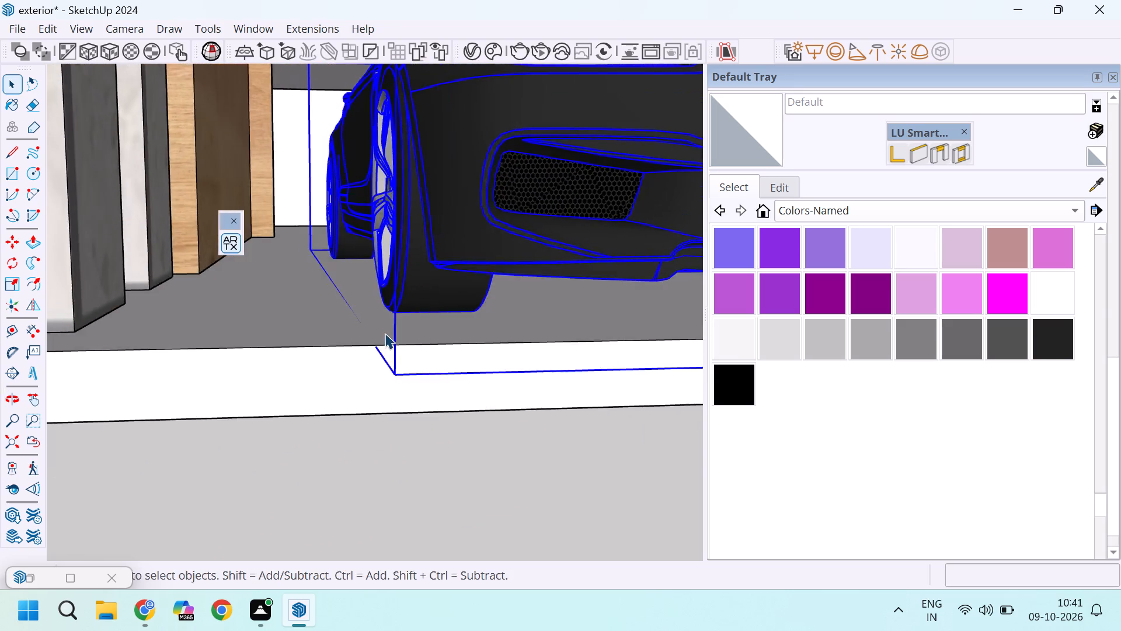
{"action": "scroll", "coordinate": [385, 333], "scroll_direction": "up", "scroll_amount": 12}
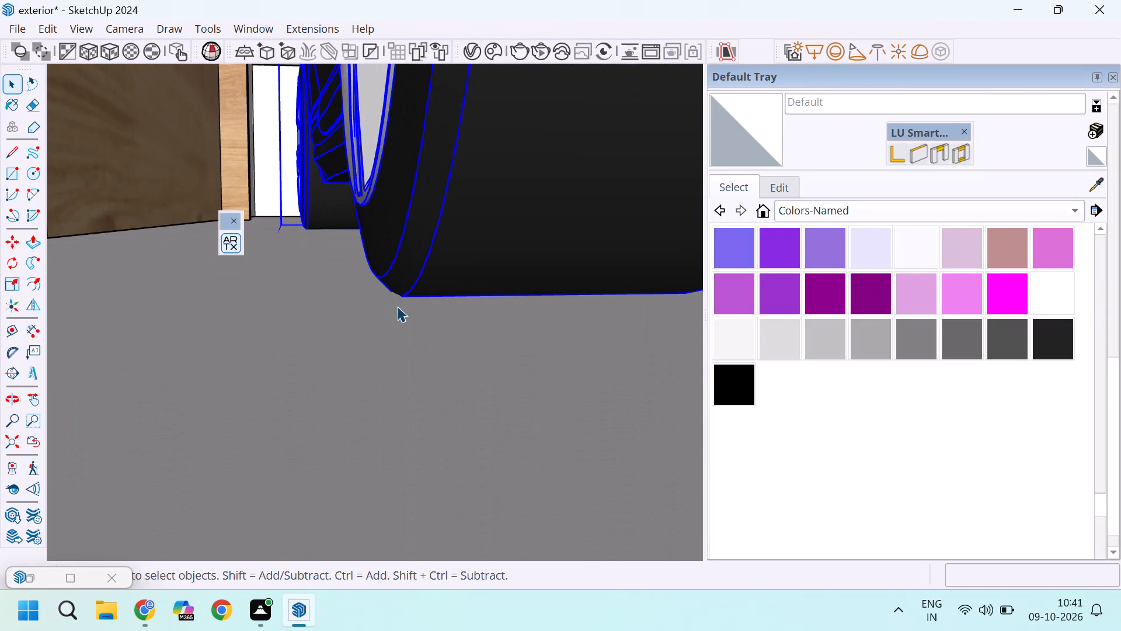
{"action": "key", "text": "m"}
{"action": "left_click_drag", "start_coordinate": [402, 298], "coordinate": [397, 301]}
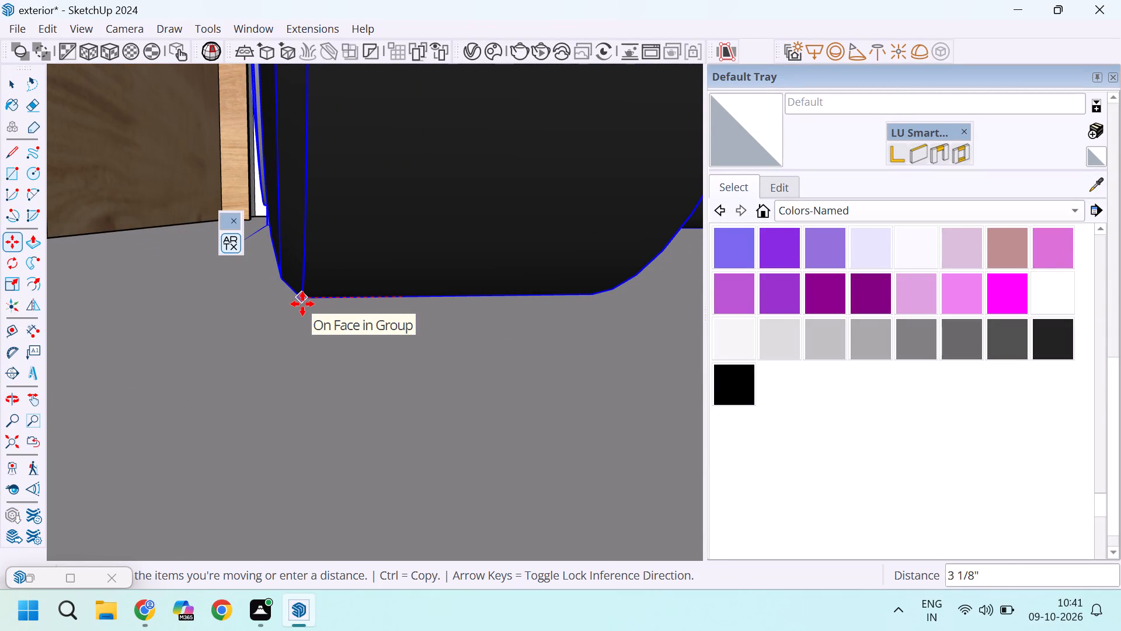
{"action": "left_click", "coordinate": [302, 304]}
Move the two-car set about 1' 8" further along the red axis, bringing the white BMW inside the carport's outer side wall.
{"action": "scroll", "coordinate": [302, 304], "scroll_direction": "down", "scroll_amount": 20}
{"action": "scroll", "coordinate": [302, 304], "scroll_direction": "down", "scroll_amount": 9}
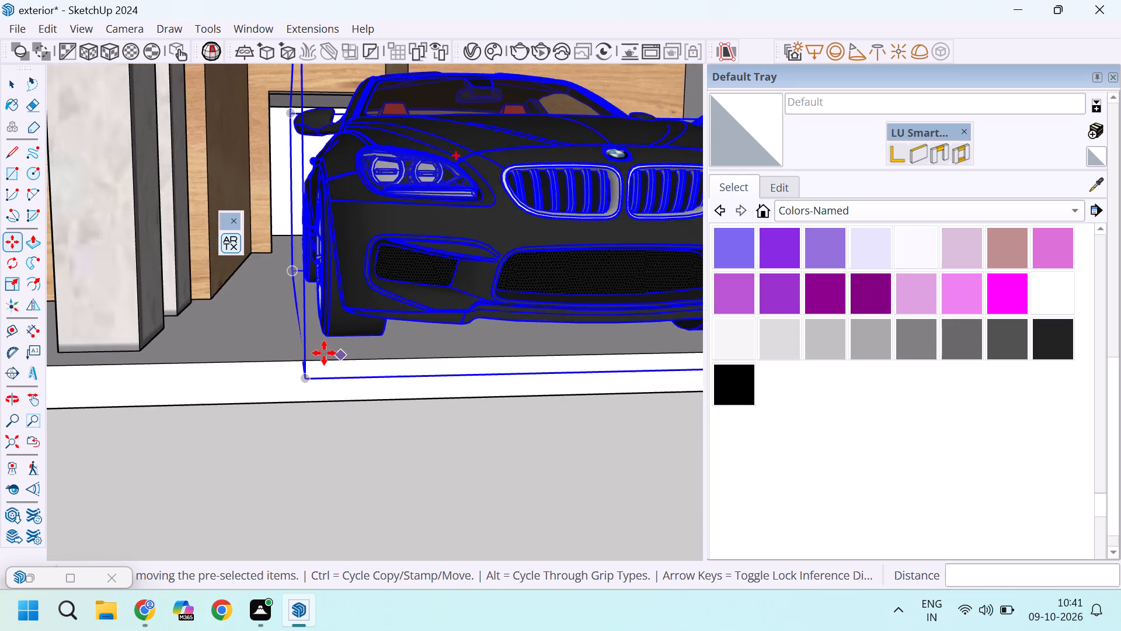
{"action": "scroll", "coordinate": [324, 353], "scroll_direction": "down", "scroll_amount": 16}
{"action": "middle_click_drag", "start_coordinate": [502, 311], "coordinate": [383, 351]}
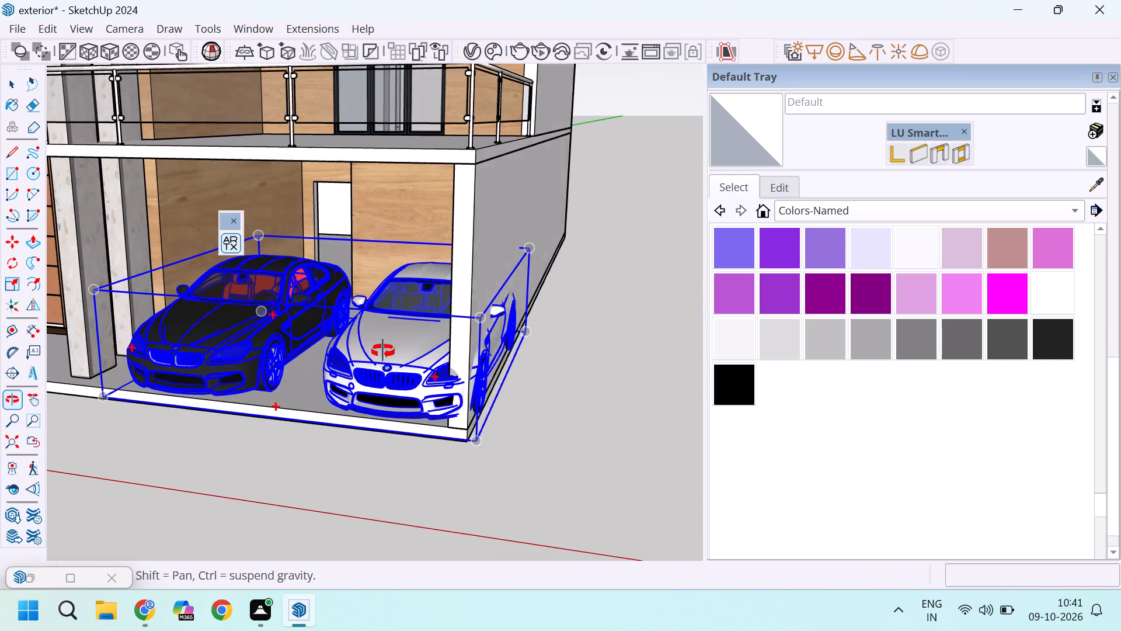
{"action": "middle_click_drag", "start_coordinate": [383, 351], "coordinate": [392, 347]}
{"action": "scroll", "coordinate": [586, 427], "scroll_direction": "up", "scroll_amount": 6}
{"action": "scroll", "coordinate": [496, 401], "scroll_direction": "up", "scroll_amount": 20}
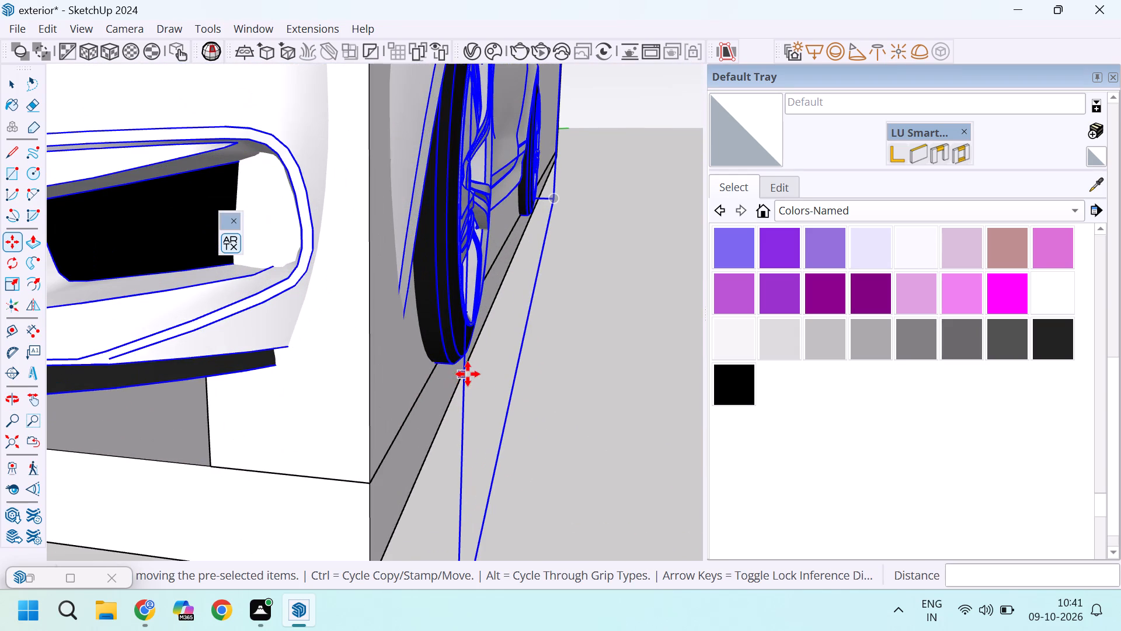
{"action": "left_click", "coordinate": [447, 363]}
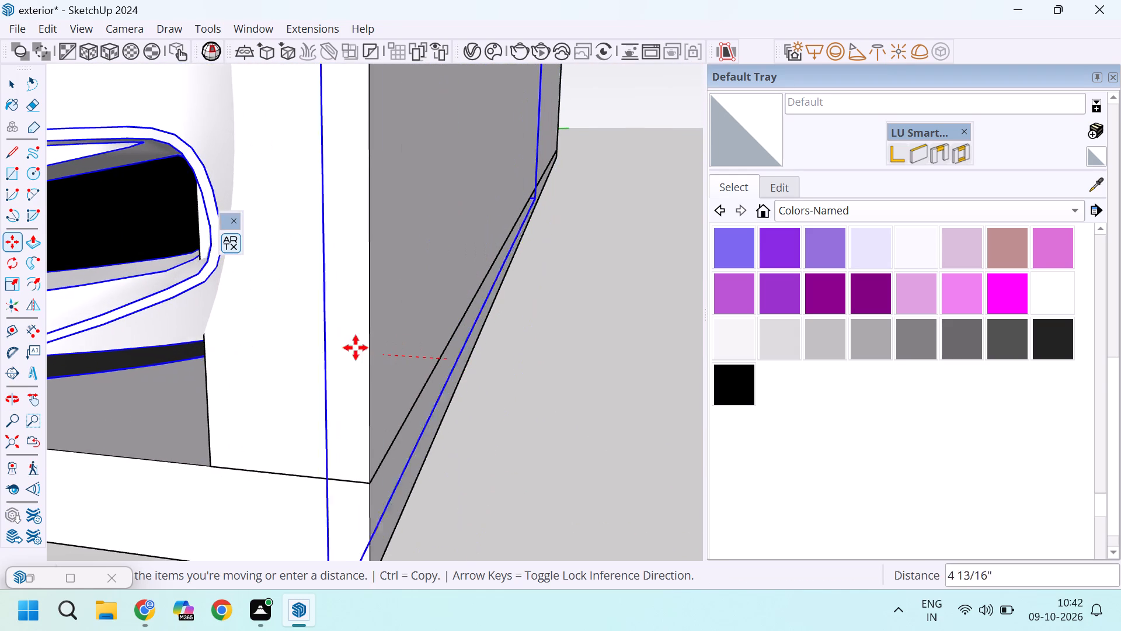
{"action": "middle_click_drag", "start_coordinate": [324, 344], "coordinate": [427, 341]}
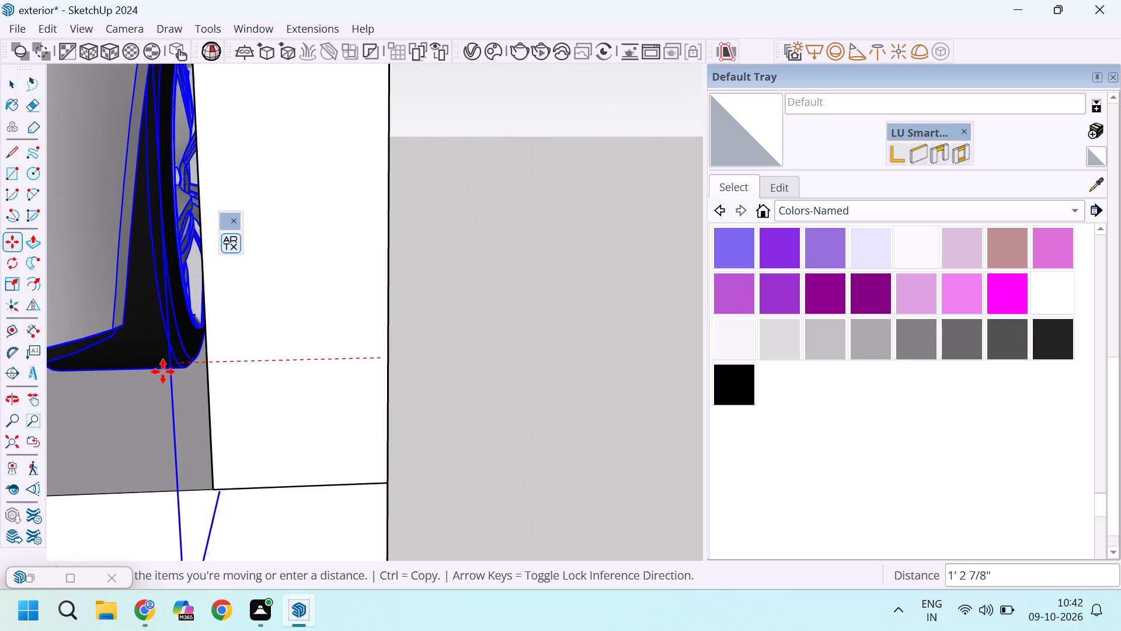
{"action": "left_click", "coordinate": [105, 363]}
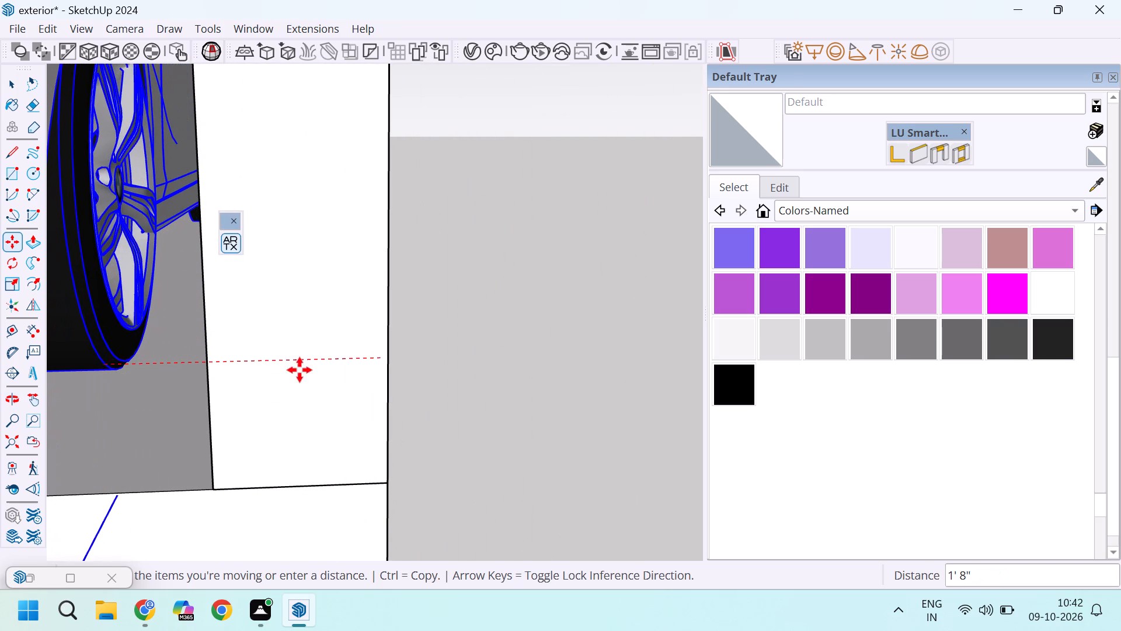
{"action": "scroll", "coordinate": [311, 374], "scroll_direction": "down", "scroll_amount": 20}
{"action": "scroll", "coordinate": [311, 374], "scroll_direction": "down", "scroll_amount": 14}
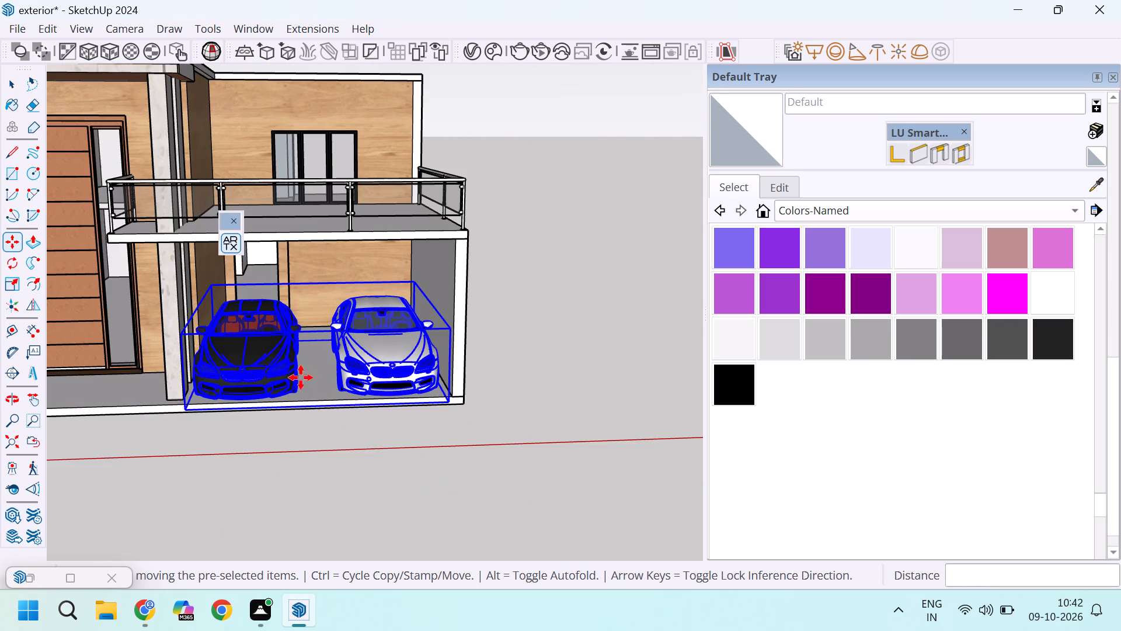
Inside the two-car component, move only the black BMW about 5 11/16" toward the white one and leave the component.
{"action": "scroll", "coordinate": [254, 345], "scroll_direction": "up", "scroll_amount": 6}
{"action": "middle_click_drag", "start_coordinate": [228, 362], "coordinate": [276, 391]}
{"action": "scroll", "coordinate": [356, 384], "scroll_direction": "up", "scroll_amount": 2}
{"action": "key", "text": "space"}
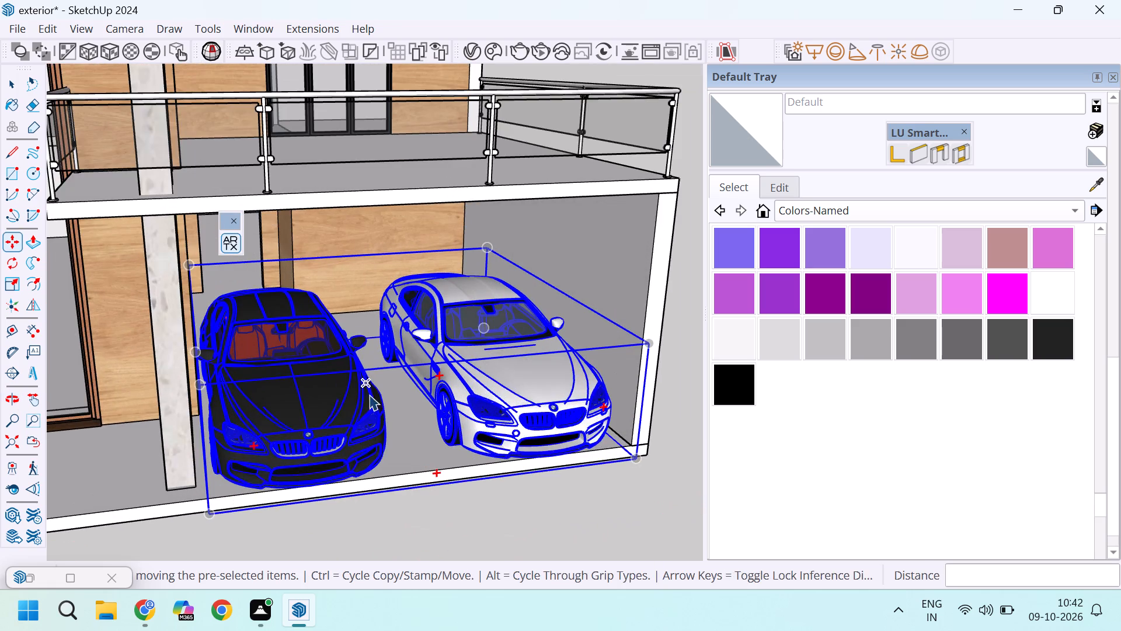
{"action": "scroll", "coordinate": [326, 400], "scroll_direction": "down", "scroll_amount": 4}
{"action": "scroll", "coordinate": [363, 415], "scroll_direction": "up", "scroll_amount": 5}
{"action": "scroll", "coordinate": [318, 414], "scroll_direction": "down", "scroll_amount": 3}
{"action": "double_click", "coordinate": [318, 414]}
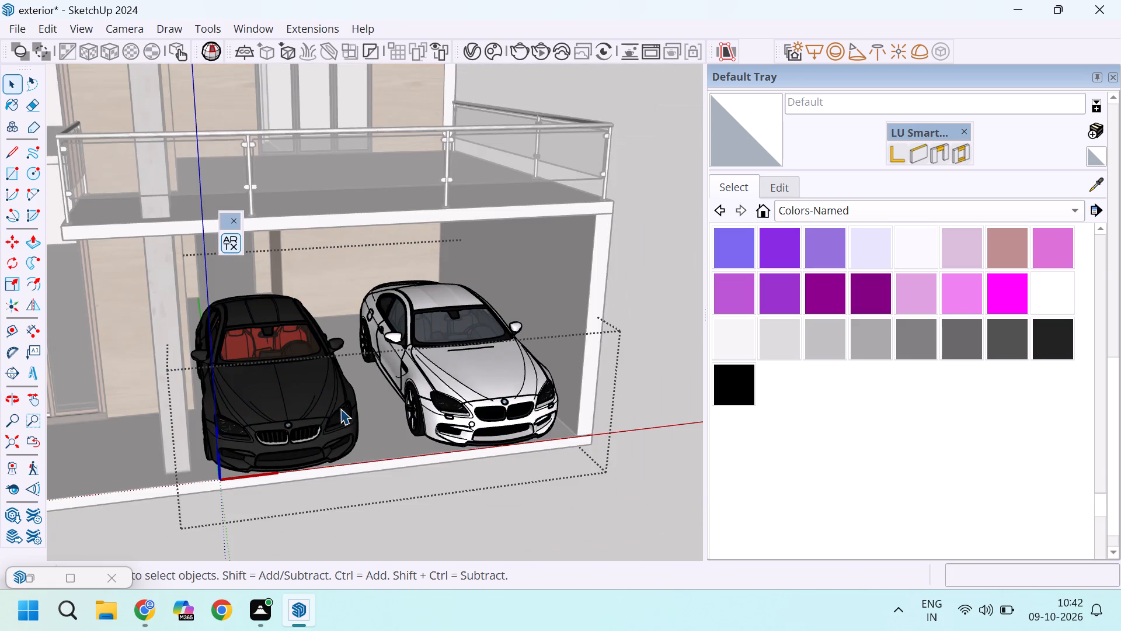
{"action": "left_click", "coordinate": [322, 415]}
{"action": "scroll", "coordinate": [361, 446], "scroll_direction": "up", "scroll_amount": 9}
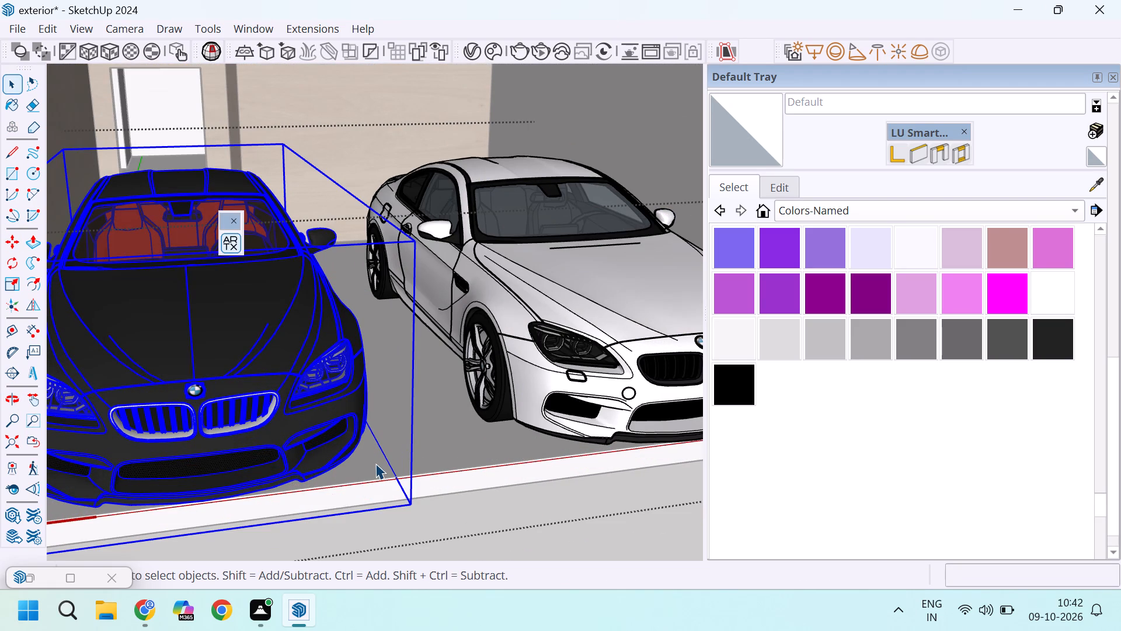
{"action": "key", "text": "m"}
{"action": "left_click", "coordinate": [386, 463]}
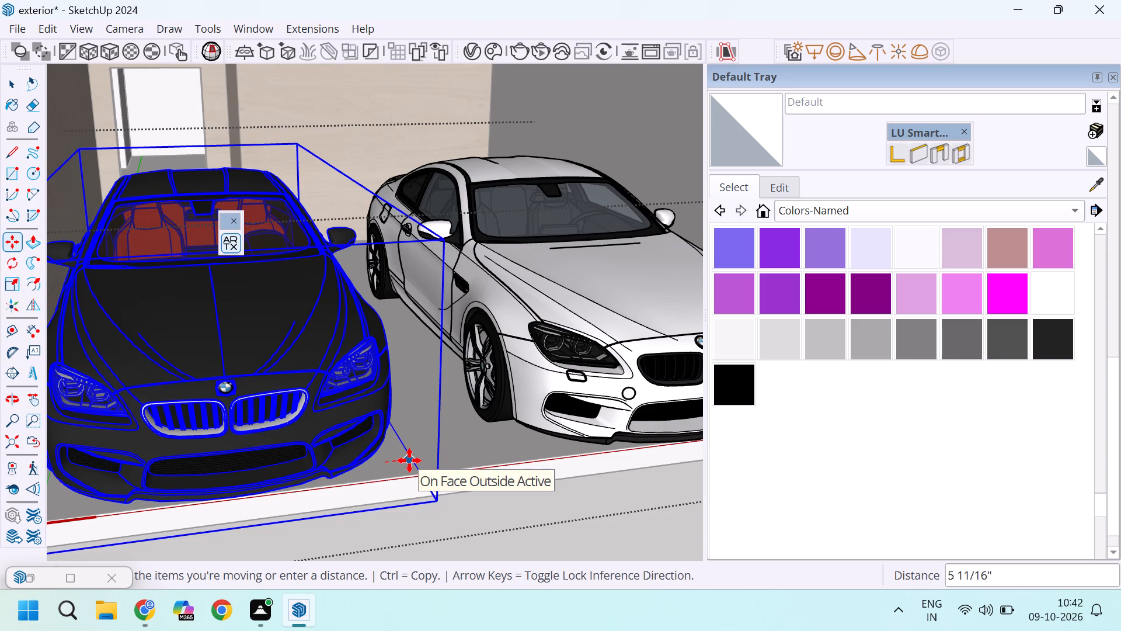
{"action": "left_click", "coordinate": [410, 460]}
{"action": "scroll", "coordinate": [359, 412], "scroll_direction": "down", "scroll_amount": 10}
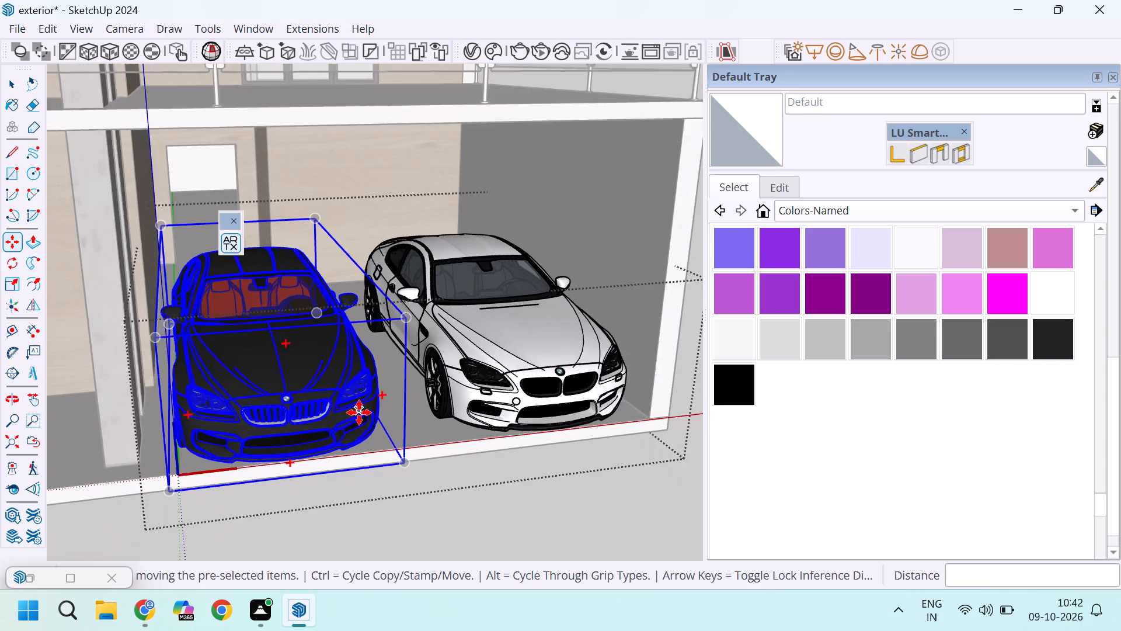
{"action": "scroll", "coordinate": [359, 412], "scroll_direction": "down", "scroll_amount": 2}
{"action": "key", "text": "space"}
{"action": "left_click", "coordinate": [491, 397]}
{"action": "middle_click_drag", "start_coordinate": [479, 412], "coordinate": [344, 408]}
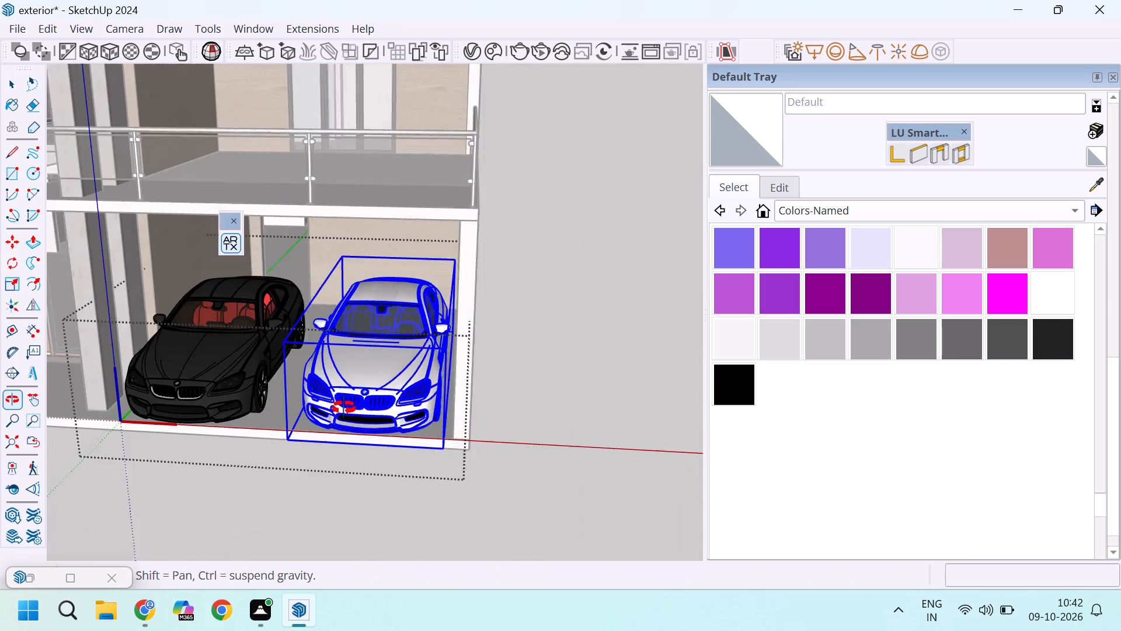
{"action": "middle_click_drag", "start_coordinate": [344, 408], "coordinate": [366, 387]}
{"action": "left_click", "coordinate": [565, 318]}
Examine the whole front facade, balcony and parked cars from several angles for what is still missing.
{"action": "scroll", "coordinate": [565, 318], "scroll_direction": "down", "scroll_amount": 9}
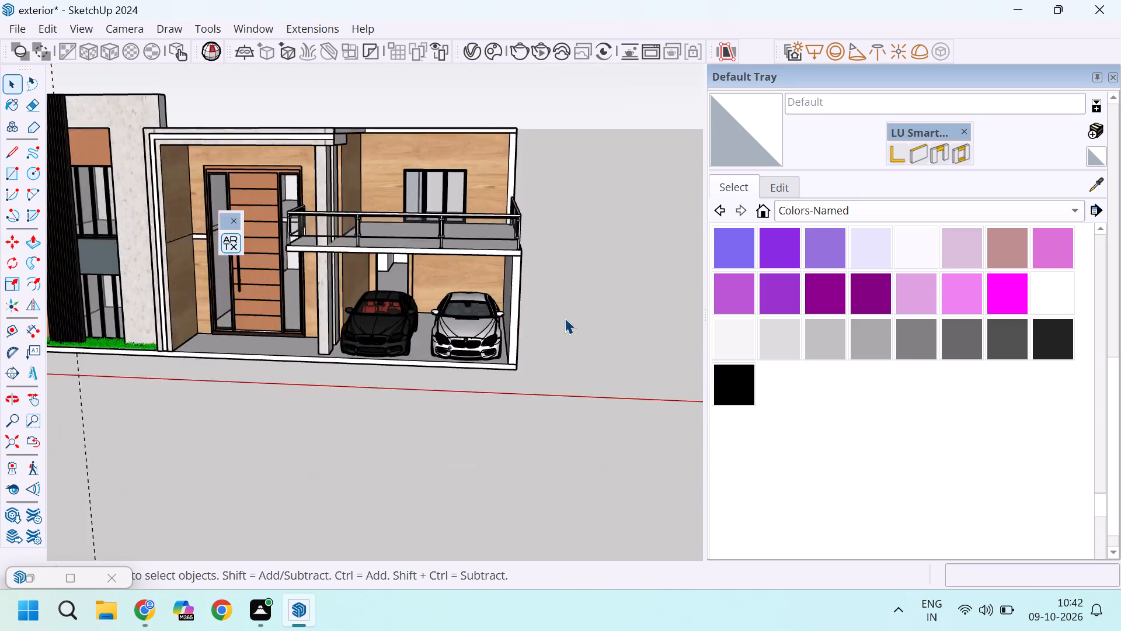
{"action": "scroll", "coordinate": [565, 318], "scroll_direction": "down", "scroll_amount": 3}
{"action": "middle_click_drag", "start_coordinate": [558, 347], "coordinate": [548, 271]}
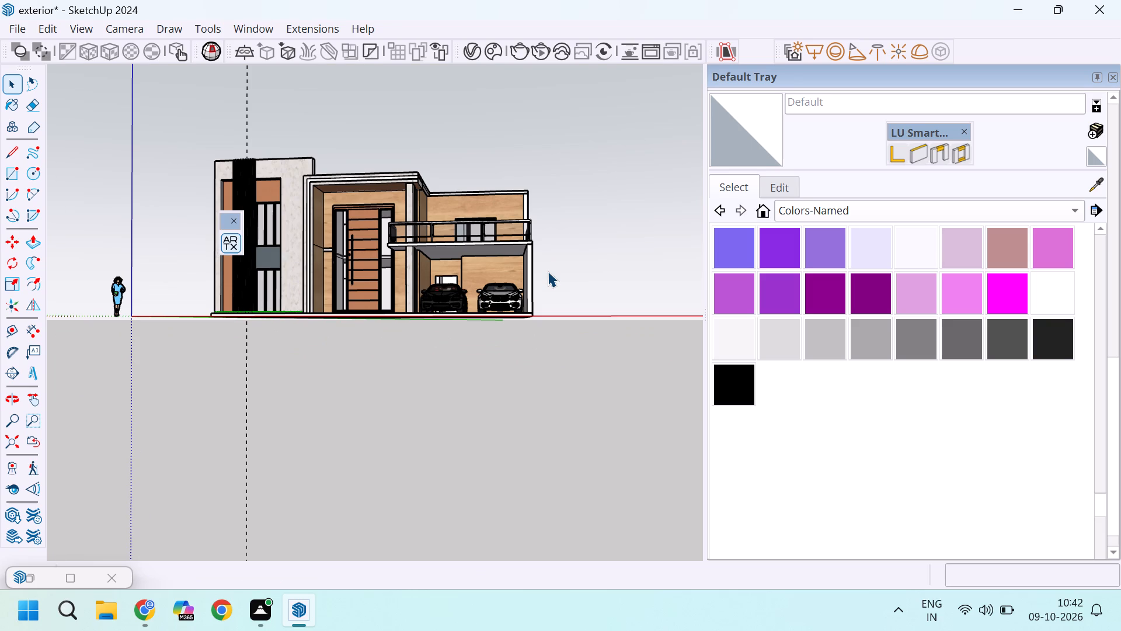
{"action": "scroll", "coordinate": [518, 306], "scroll_direction": "down", "scroll_amount": 3}
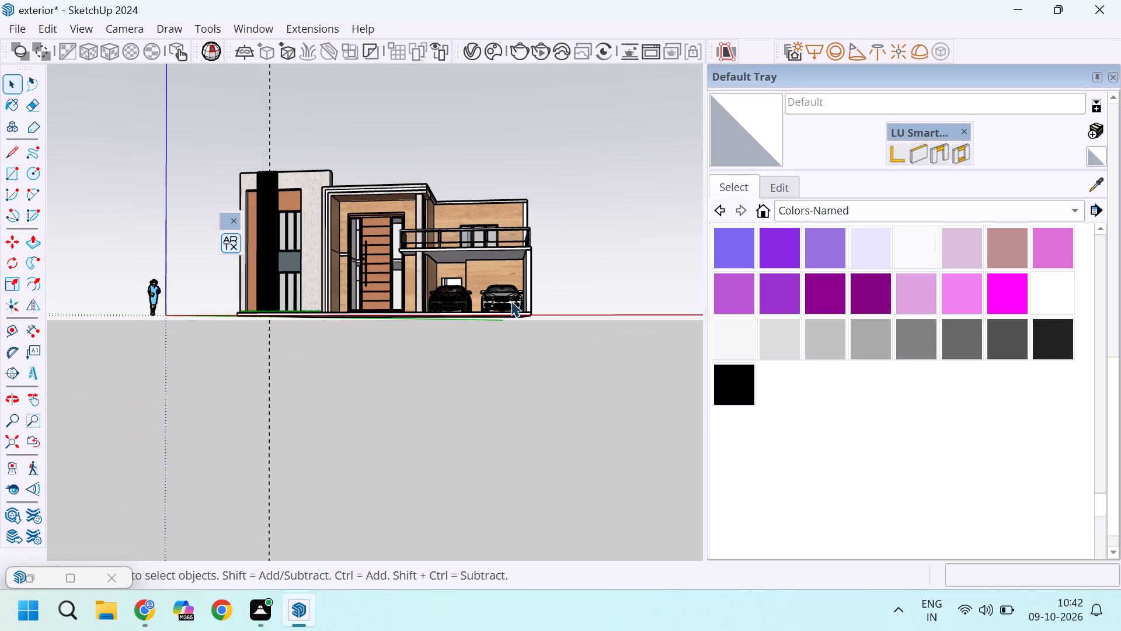
{"action": "middle_click_drag", "start_coordinate": [426, 242], "coordinate": [477, 294]}
{"action": "scroll", "coordinate": [476, 282], "scroll_direction": "up", "scroll_amount": 4}
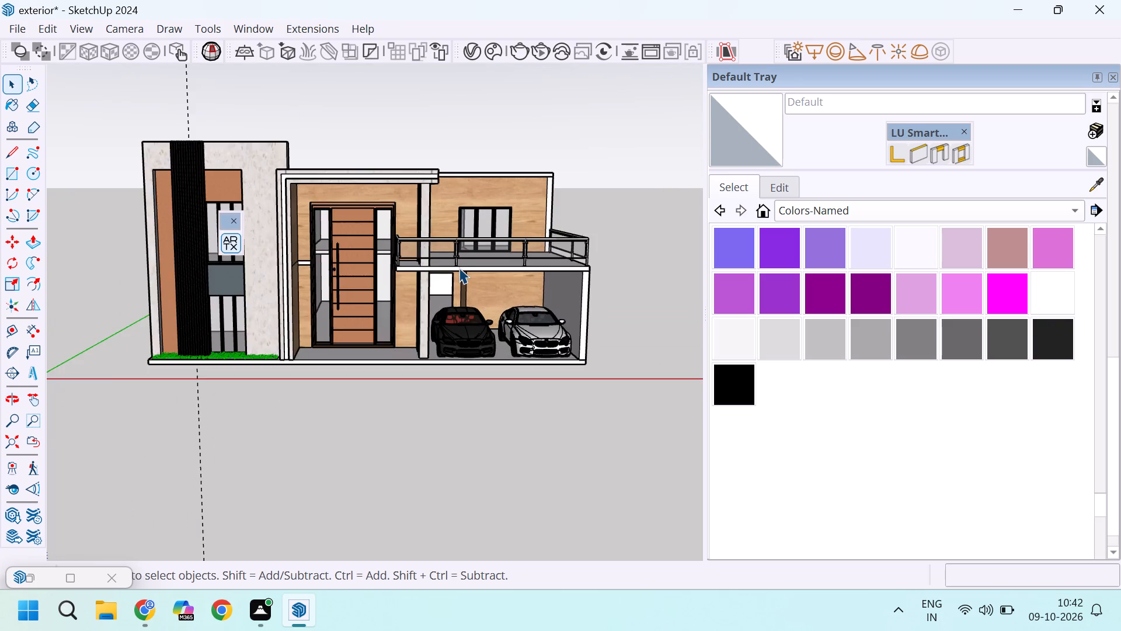
{"action": "scroll", "coordinate": [459, 268], "scroll_direction": "up", "scroll_amount": 3}
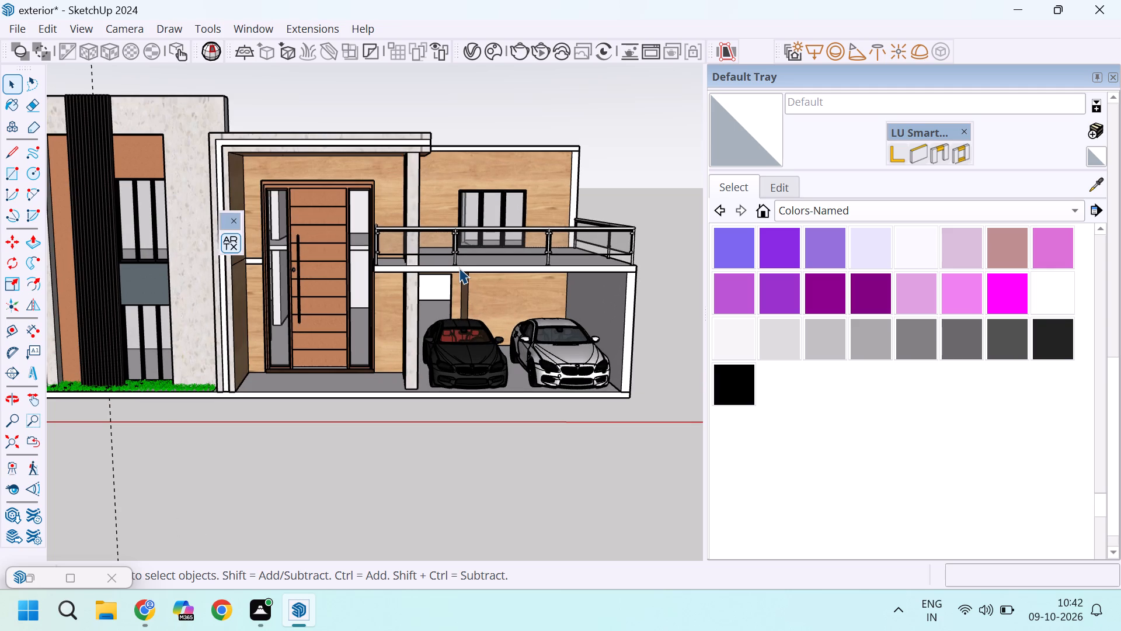
{"action": "middle_click_drag", "start_coordinate": [560, 214], "coordinate": [551, 269]}
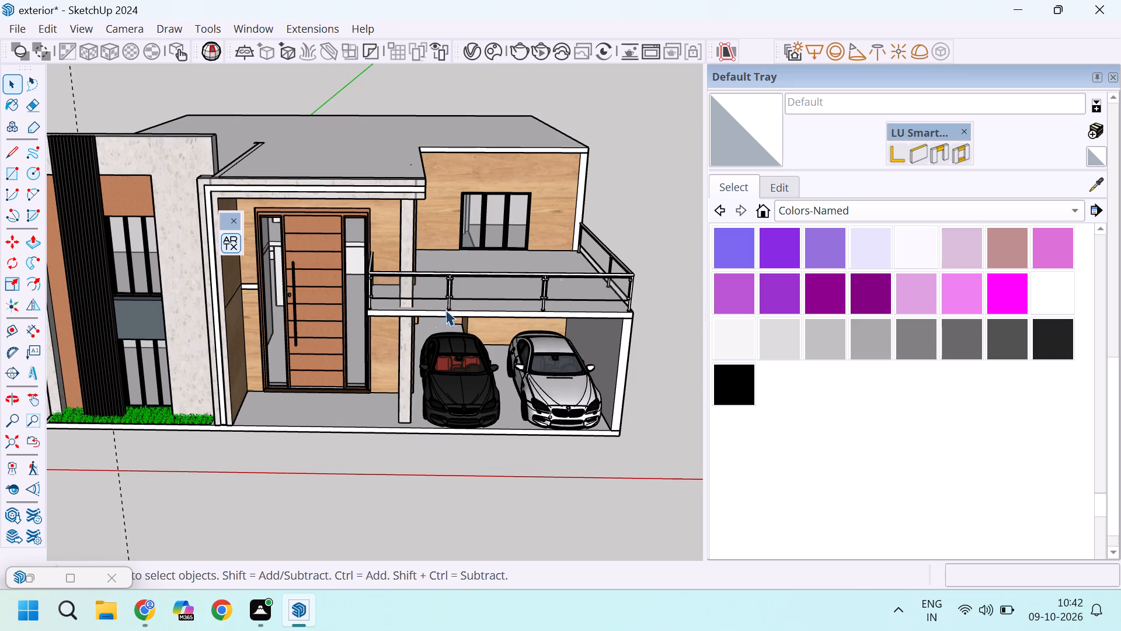
{"action": "middle_click_drag", "start_coordinate": [485, 300], "coordinate": [515, 223]}
{"action": "scroll", "coordinate": [515, 223], "scroll_direction": "down", "scroll_amount": 2}
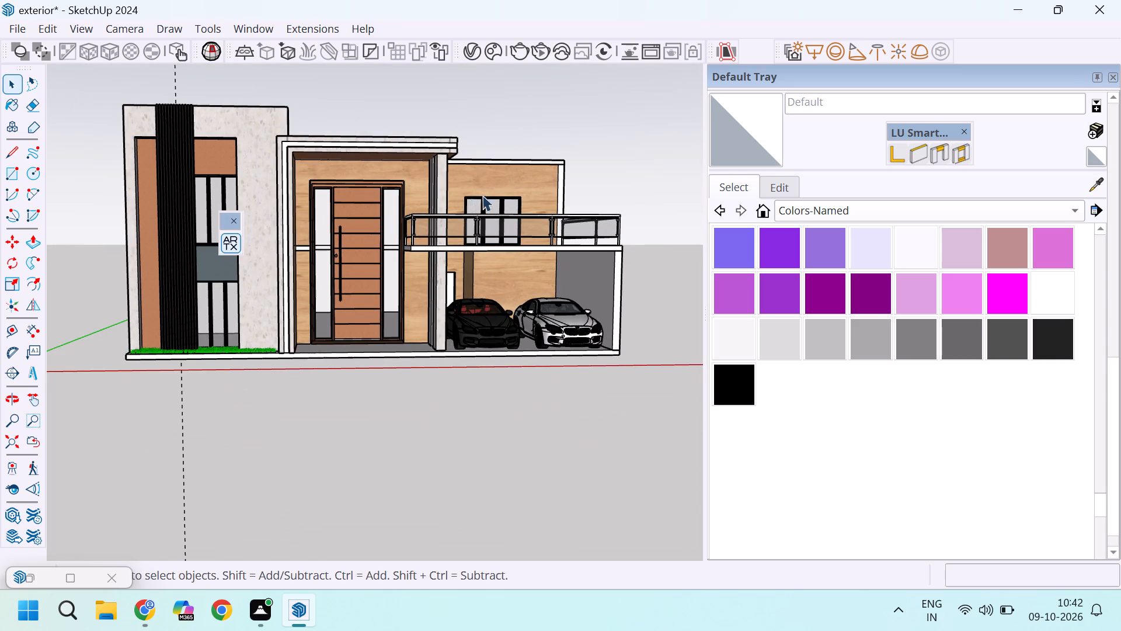
{"action": "scroll", "coordinate": [474, 172], "scroll_direction": "down", "scroll_amount": 2}
{"action": "scroll", "coordinate": [322, 100], "scroll_direction": "up", "scroll_amount": 4}
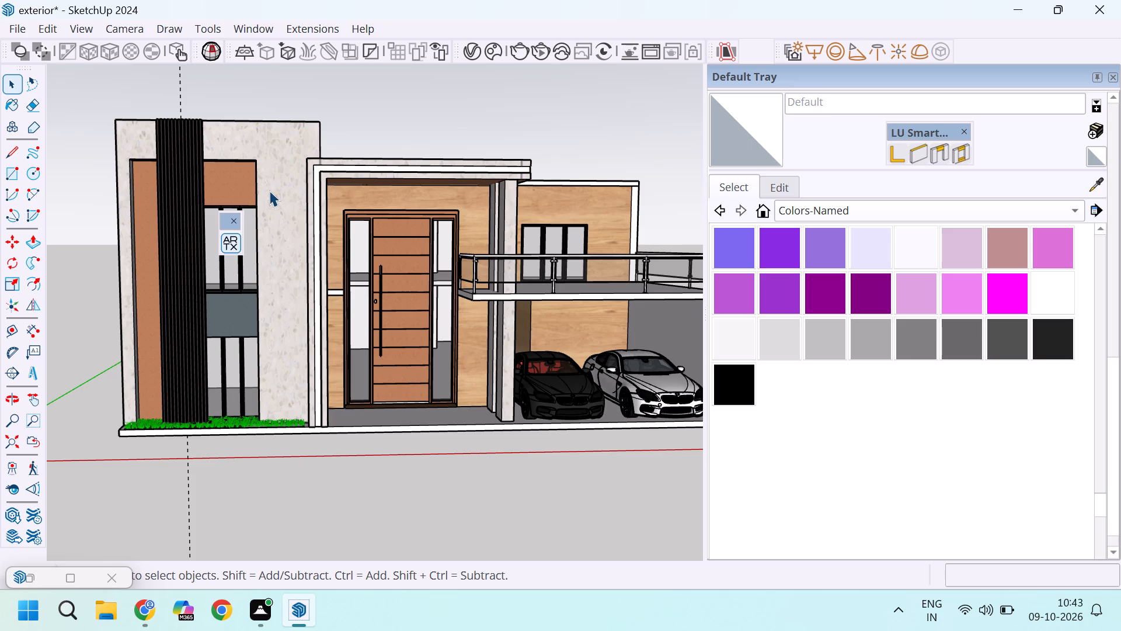
{"action": "scroll", "coordinate": [364, 205], "scroll_direction": "down", "scroll_amount": 3}
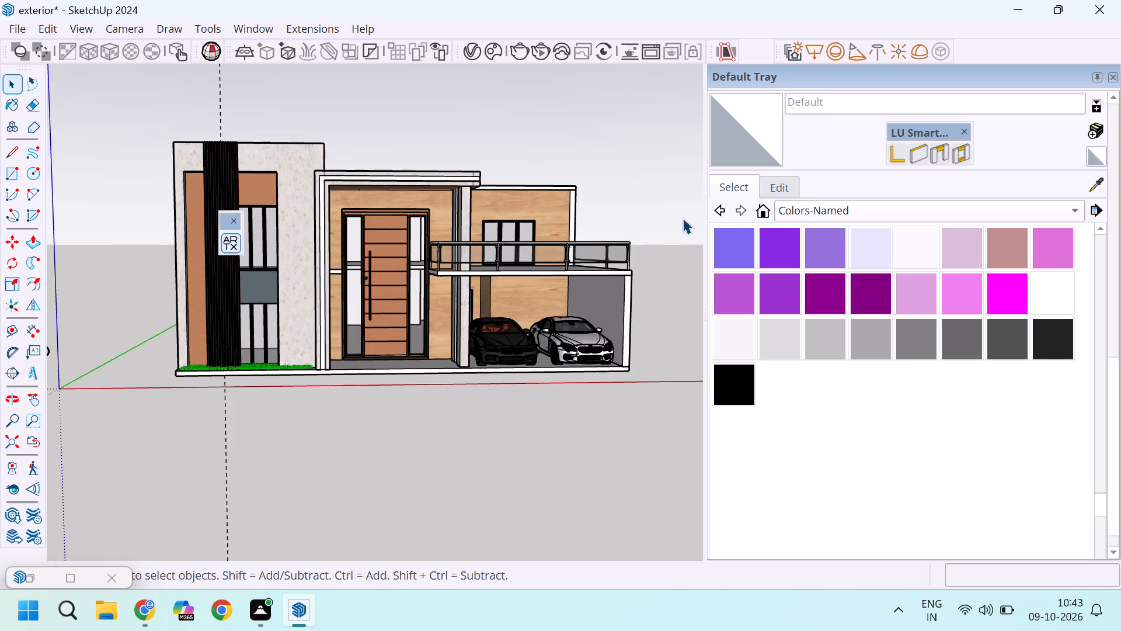
{"action": "scroll", "coordinate": [681, 219], "scroll_direction": "up", "scroll_amount": 1}
{"action": "middle_click_drag", "start_coordinate": [658, 224], "coordinate": [579, 224]}
{"action": "scroll", "coordinate": [579, 224], "scroll_direction": "up", "scroll_amount": 6}
{"action": "scroll", "coordinate": [579, 270], "scroll_direction": "down", "scroll_amount": 2}
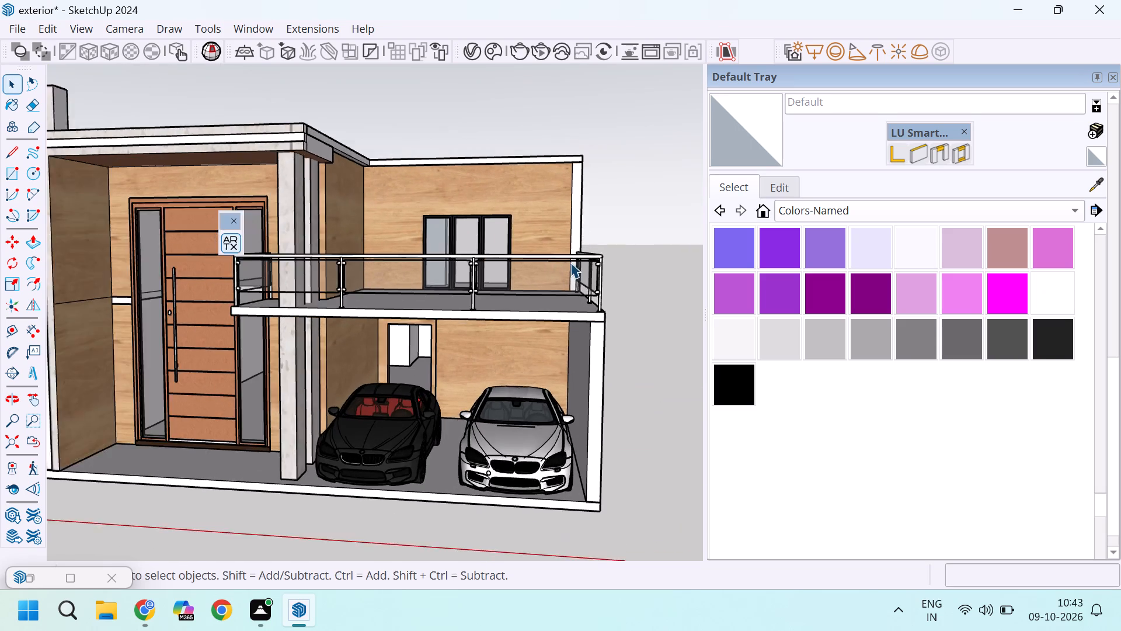
{"action": "scroll", "coordinate": [570, 262], "scroll_direction": "down", "scroll_amount": 1}
{"action": "middle_click_drag", "start_coordinate": [521, 266], "coordinate": [550, 259]}
{"action": "scroll", "coordinate": [544, 250], "scroll_direction": "up", "scroll_amount": 3}
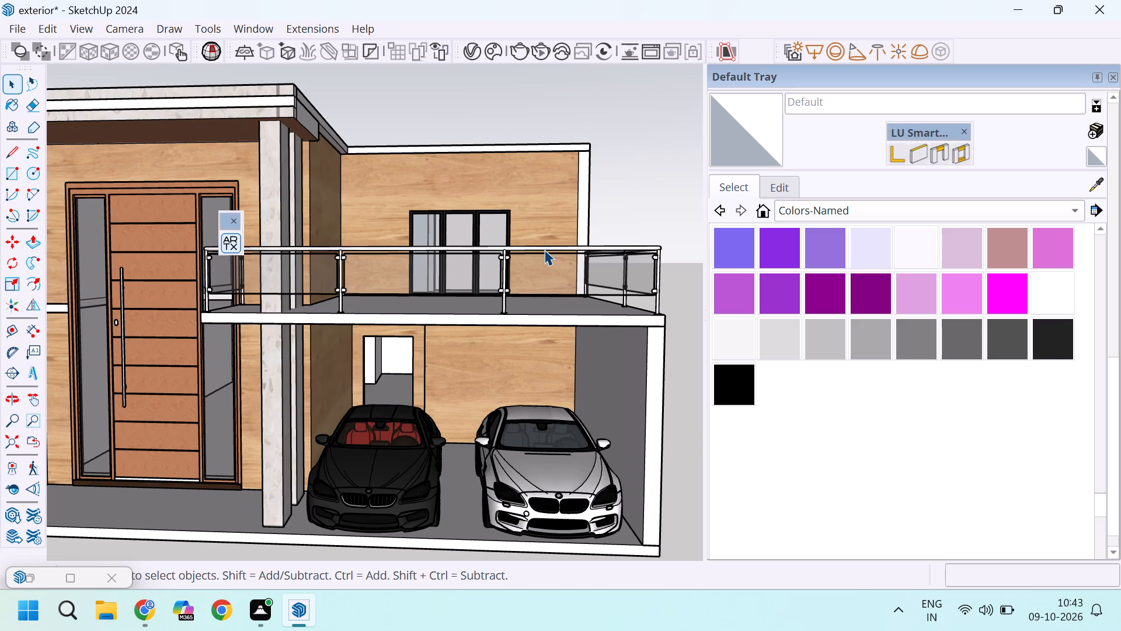
Draw a horizontal rectangle about 18' 1" by 19' 4" over the balcony, starting at the inner wall corner under the roof edge.
{"action": "scroll", "coordinate": [391, 169], "scroll_direction": "up", "scroll_amount": 6}
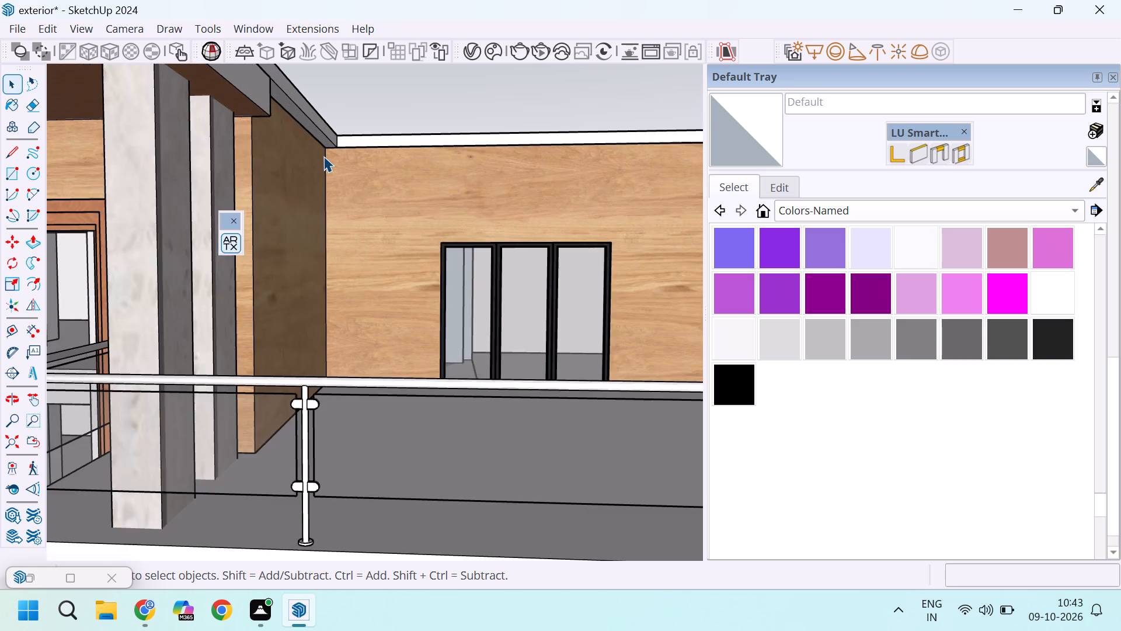
{"action": "scroll", "coordinate": [323, 156], "scroll_direction": "up", "scroll_amount": 2}
{"action": "key", "text": "r"}
{"action": "scroll", "coordinate": [324, 147], "scroll_direction": "up", "scroll_amount": 6}
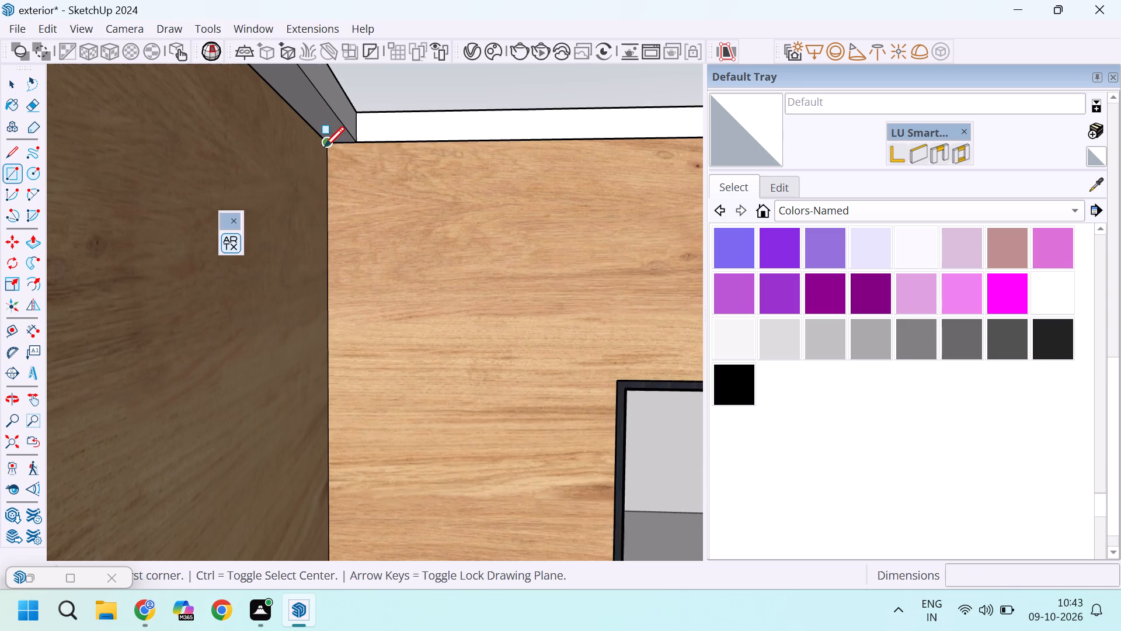
{"action": "left_click", "coordinate": [324, 147]}
{"action": "scroll", "coordinate": [350, 168], "scroll_direction": "down", "scroll_amount": 20}
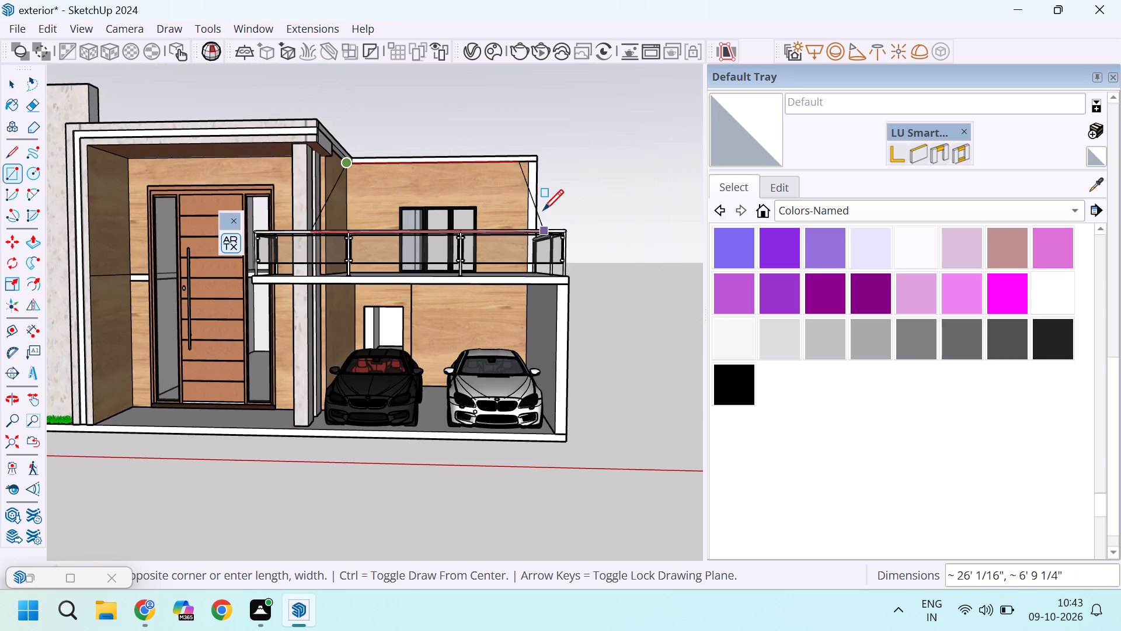
{"action": "middle_click_drag", "start_coordinate": [521, 197], "coordinate": [534, 314]}
{"action": "key", "text": "Up"}
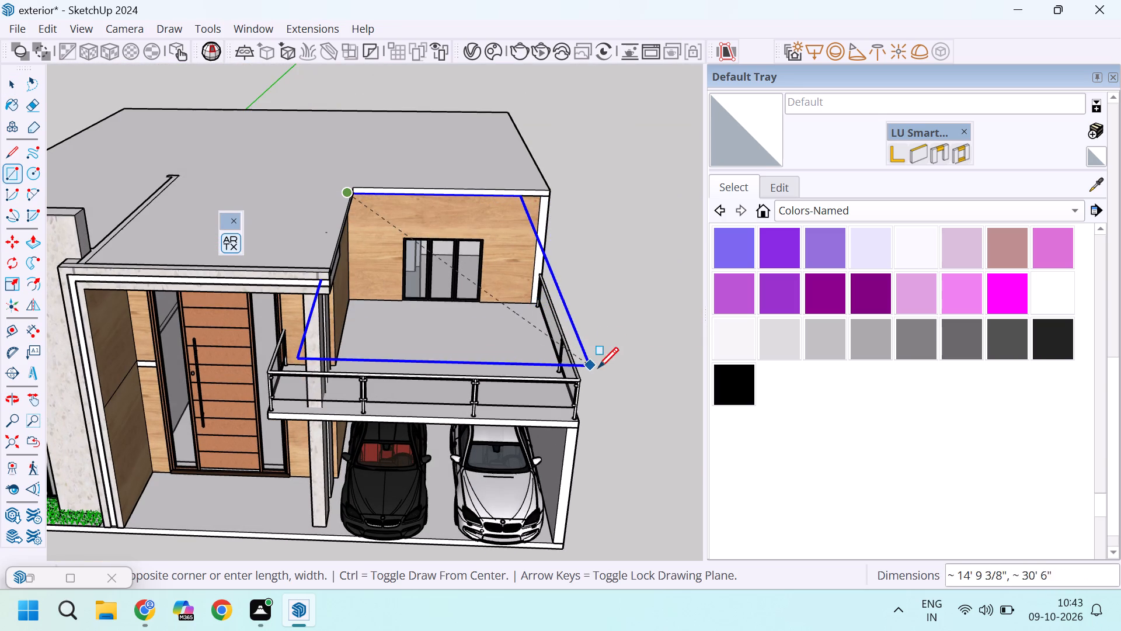
{"action": "middle_click_drag", "start_coordinate": [596, 303], "coordinate": [538, 249]}
{"action": "scroll", "coordinate": [538, 249], "scroll_direction": "up", "scroll_amount": 4}
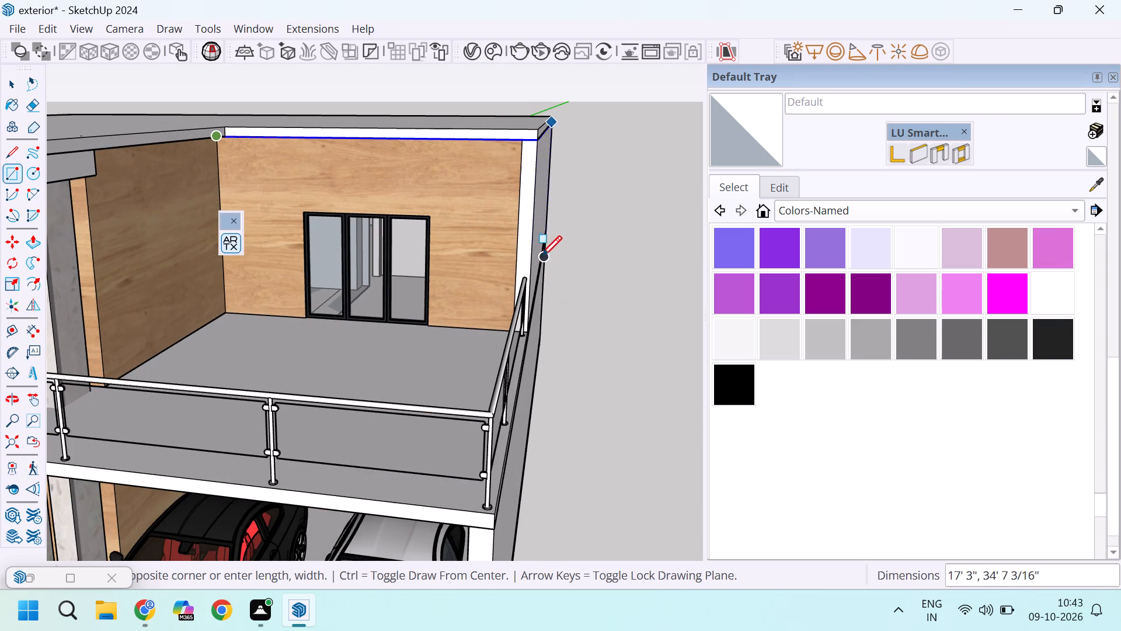
{"action": "middle_click_drag", "start_coordinate": [529, 227], "coordinate": [432, 365]}
{"action": "scroll", "coordinate": [445, 366], "scroll_direction": "down", "scroll_amount": 6}
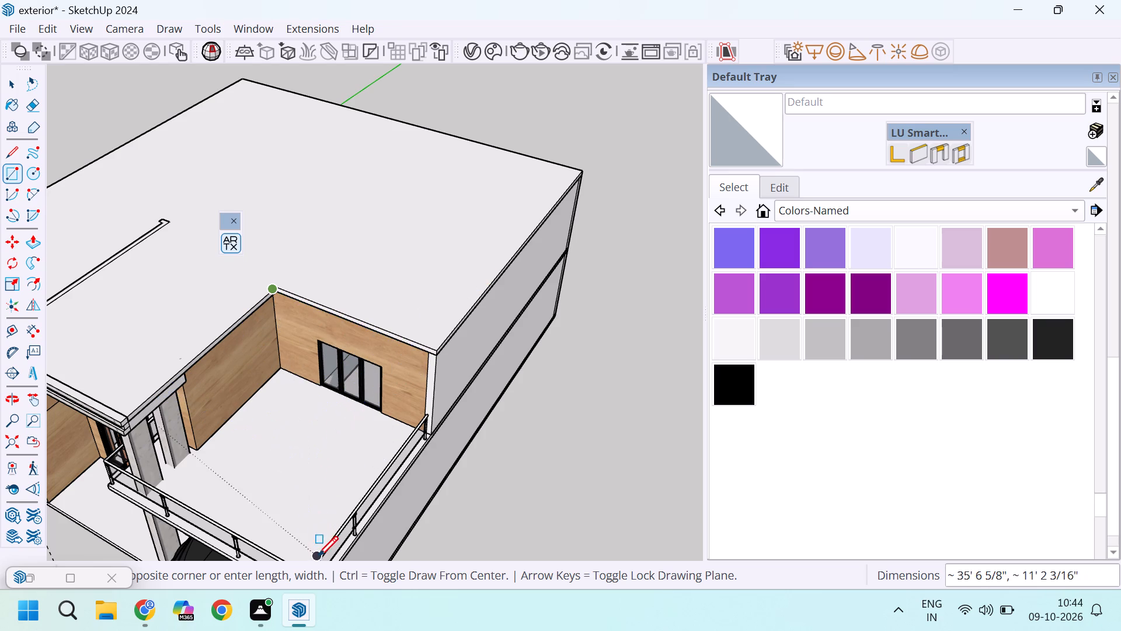
{"action": "scroll", "coordinate": [356, 452], "scroll_direction": "down", "scroll_amount": 13}
{"action": "scroll", "coordinate": [336, 486], "scroll_direction": "up", "scroll_amount": 11}
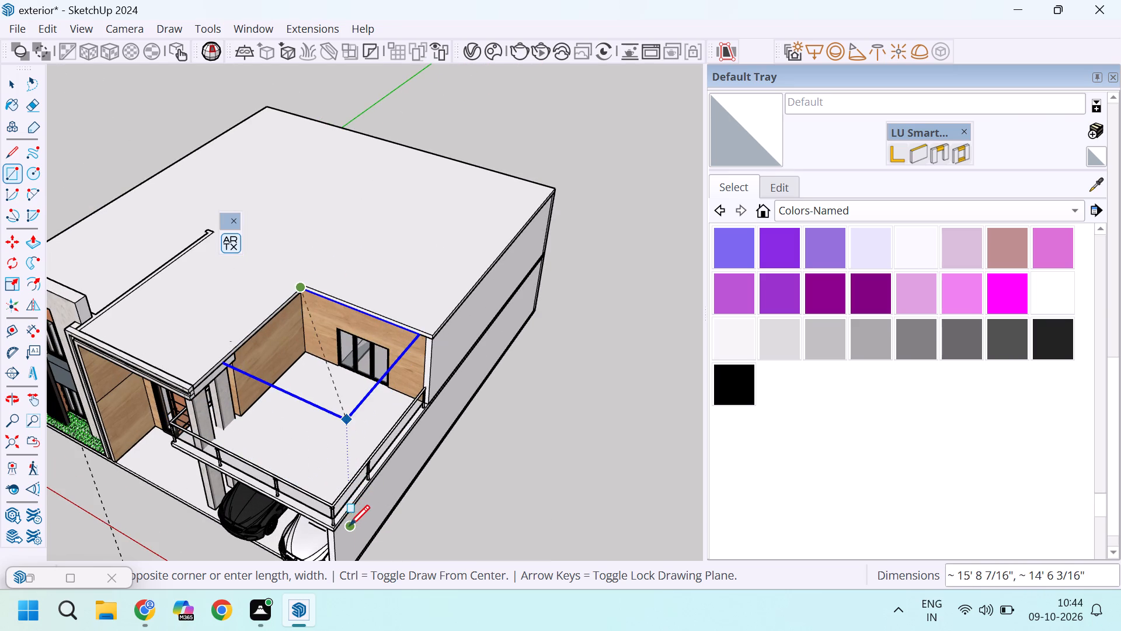
{"action": "scroll", "coordinate": [329, 427], "scroll_direction": "up", "scroll_amount": 5}
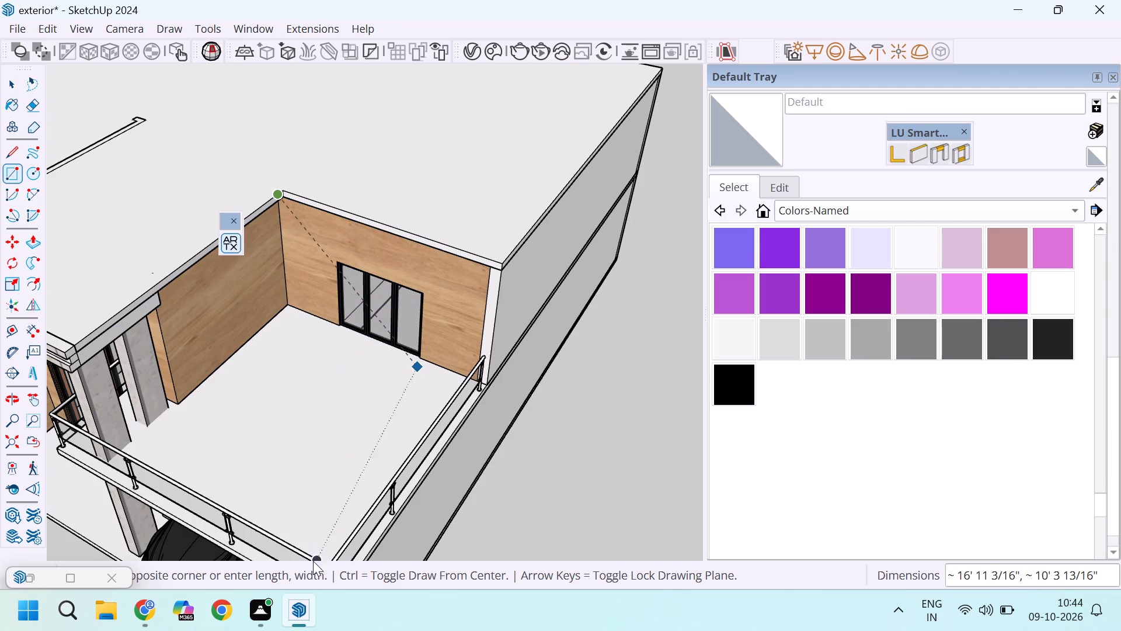
{"action": "scroll", "coordinate": [409, 370], "scroll_direction": "down", "scroll_amount": 11}
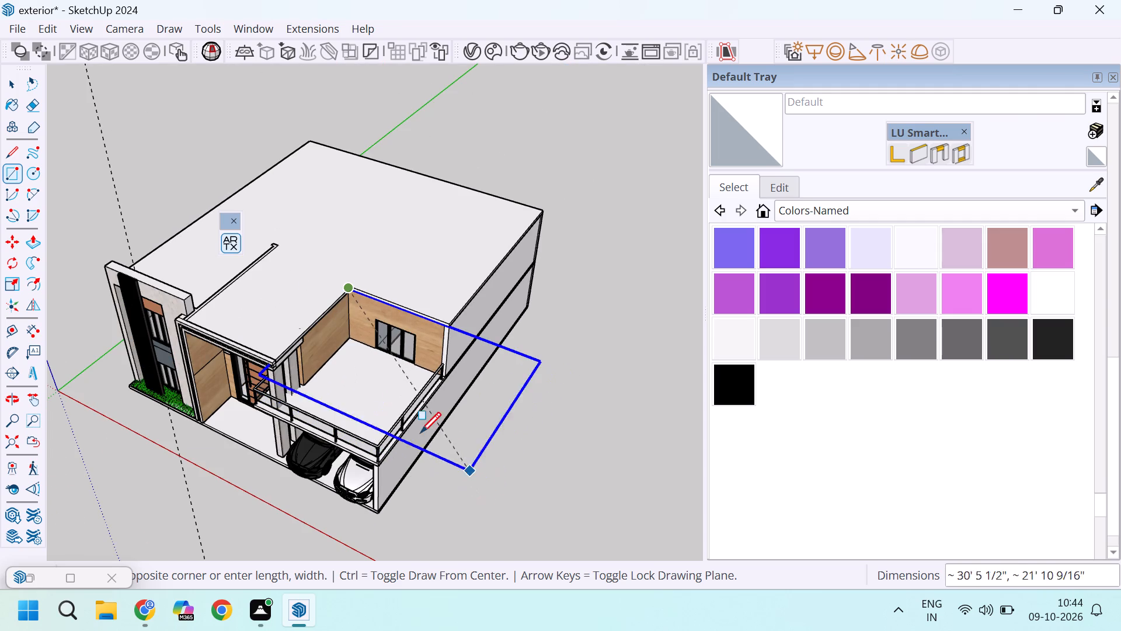
{"action": "scroll", "coordinate": [383, 430], "scroll_direction": "up", "scroll_amount": 9}
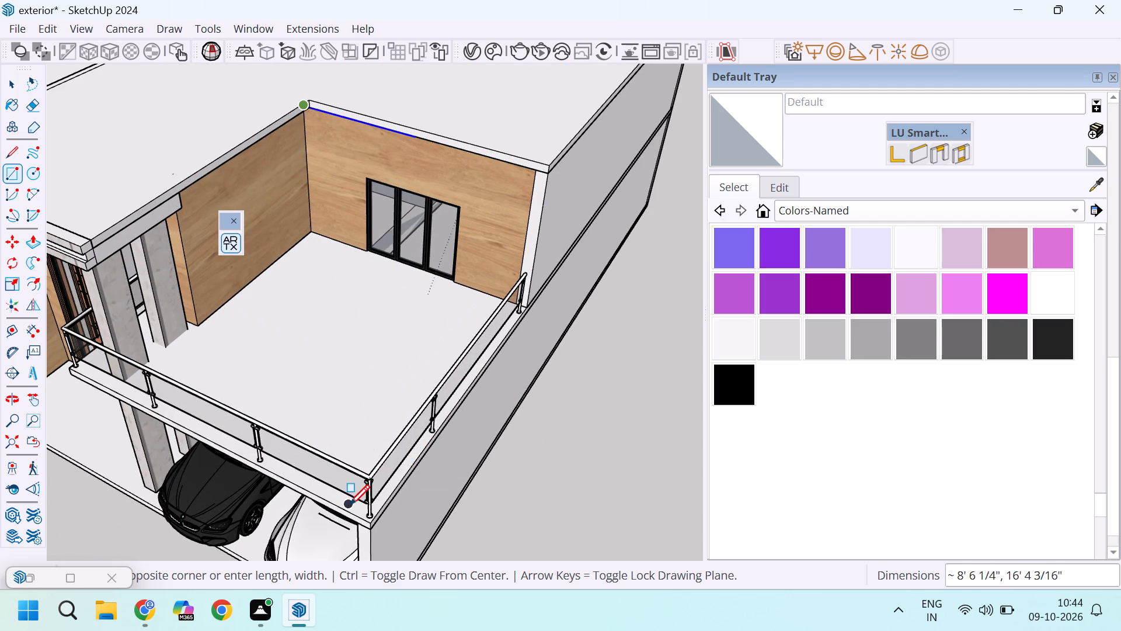
{"action": "left_click", "coordinate": [340, 488]}
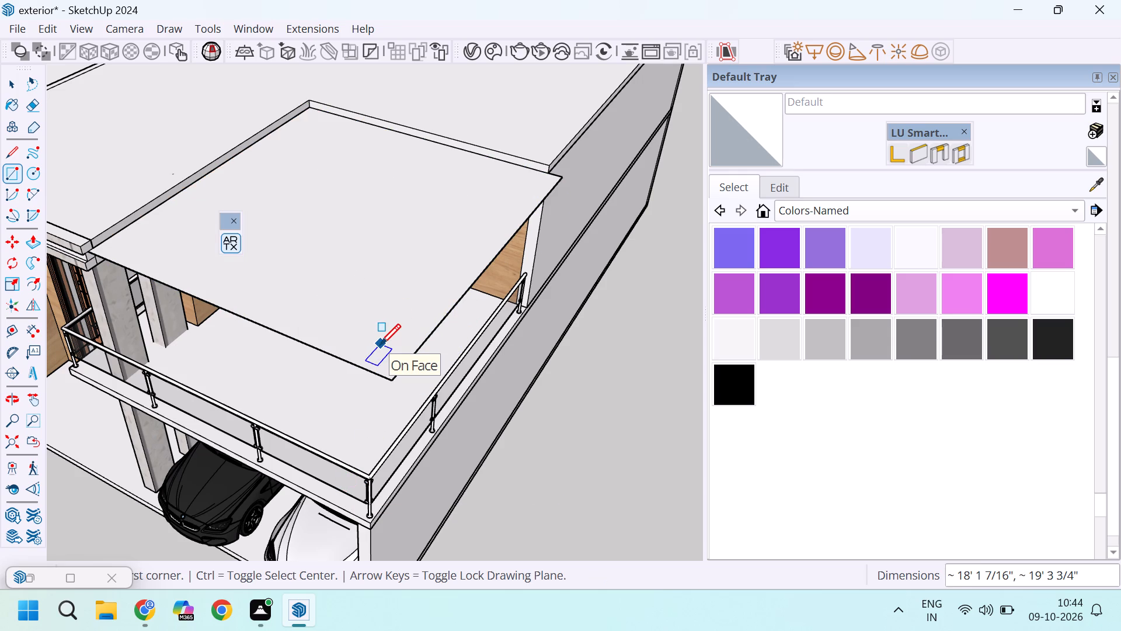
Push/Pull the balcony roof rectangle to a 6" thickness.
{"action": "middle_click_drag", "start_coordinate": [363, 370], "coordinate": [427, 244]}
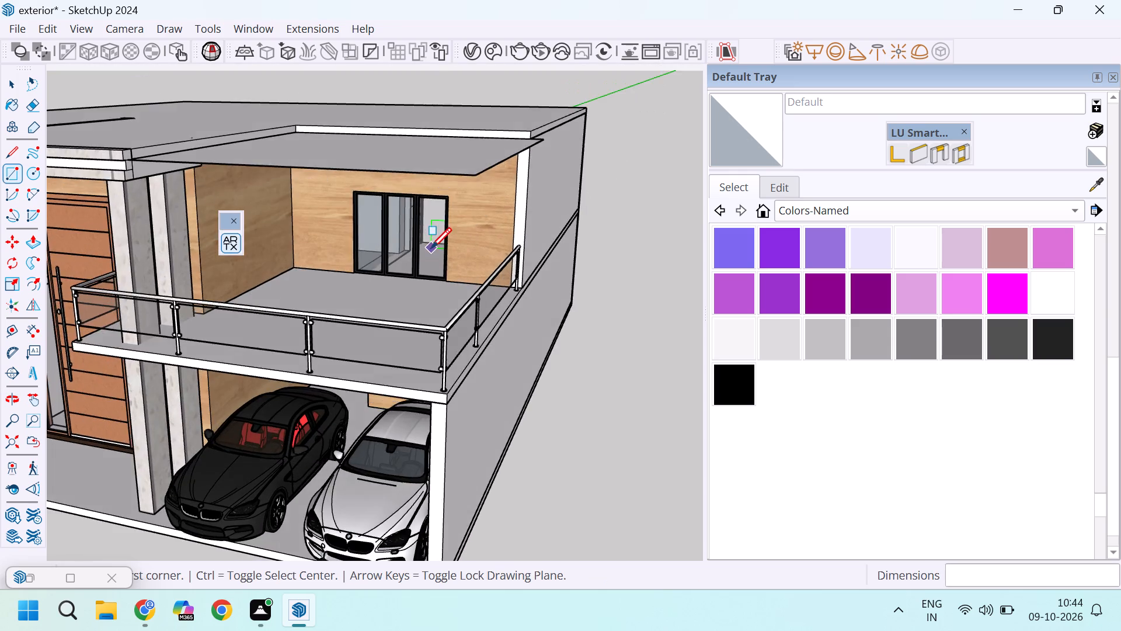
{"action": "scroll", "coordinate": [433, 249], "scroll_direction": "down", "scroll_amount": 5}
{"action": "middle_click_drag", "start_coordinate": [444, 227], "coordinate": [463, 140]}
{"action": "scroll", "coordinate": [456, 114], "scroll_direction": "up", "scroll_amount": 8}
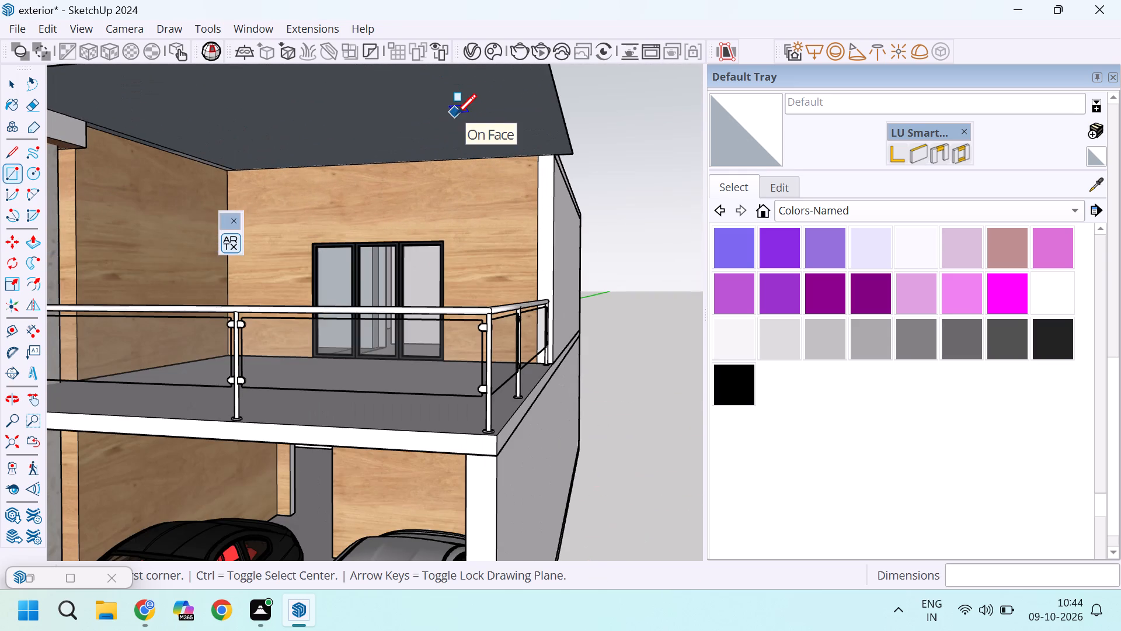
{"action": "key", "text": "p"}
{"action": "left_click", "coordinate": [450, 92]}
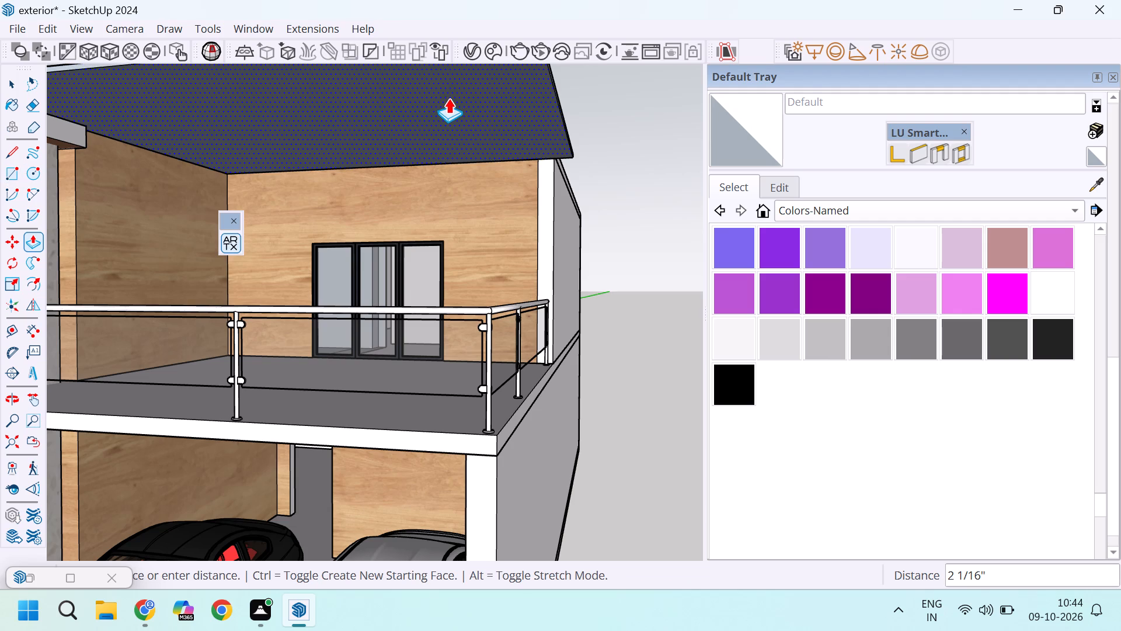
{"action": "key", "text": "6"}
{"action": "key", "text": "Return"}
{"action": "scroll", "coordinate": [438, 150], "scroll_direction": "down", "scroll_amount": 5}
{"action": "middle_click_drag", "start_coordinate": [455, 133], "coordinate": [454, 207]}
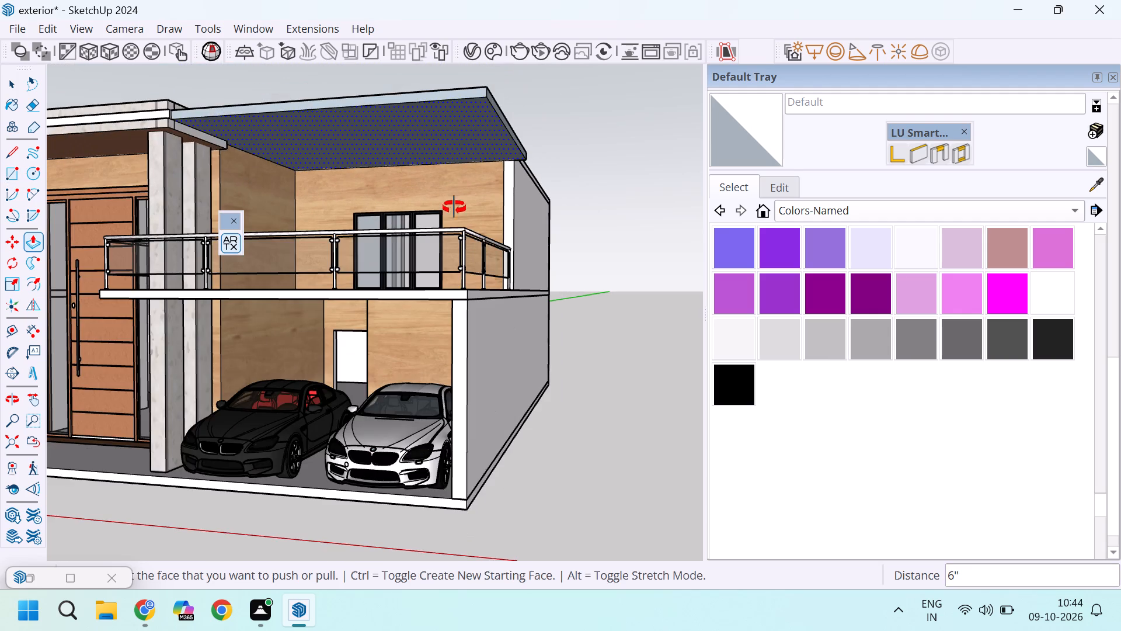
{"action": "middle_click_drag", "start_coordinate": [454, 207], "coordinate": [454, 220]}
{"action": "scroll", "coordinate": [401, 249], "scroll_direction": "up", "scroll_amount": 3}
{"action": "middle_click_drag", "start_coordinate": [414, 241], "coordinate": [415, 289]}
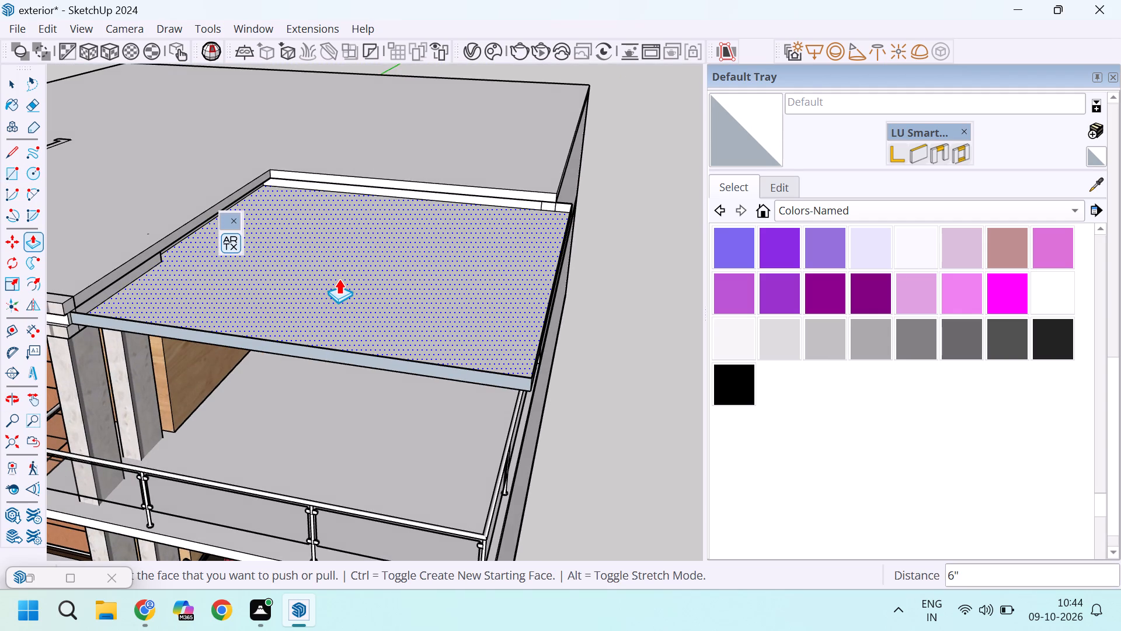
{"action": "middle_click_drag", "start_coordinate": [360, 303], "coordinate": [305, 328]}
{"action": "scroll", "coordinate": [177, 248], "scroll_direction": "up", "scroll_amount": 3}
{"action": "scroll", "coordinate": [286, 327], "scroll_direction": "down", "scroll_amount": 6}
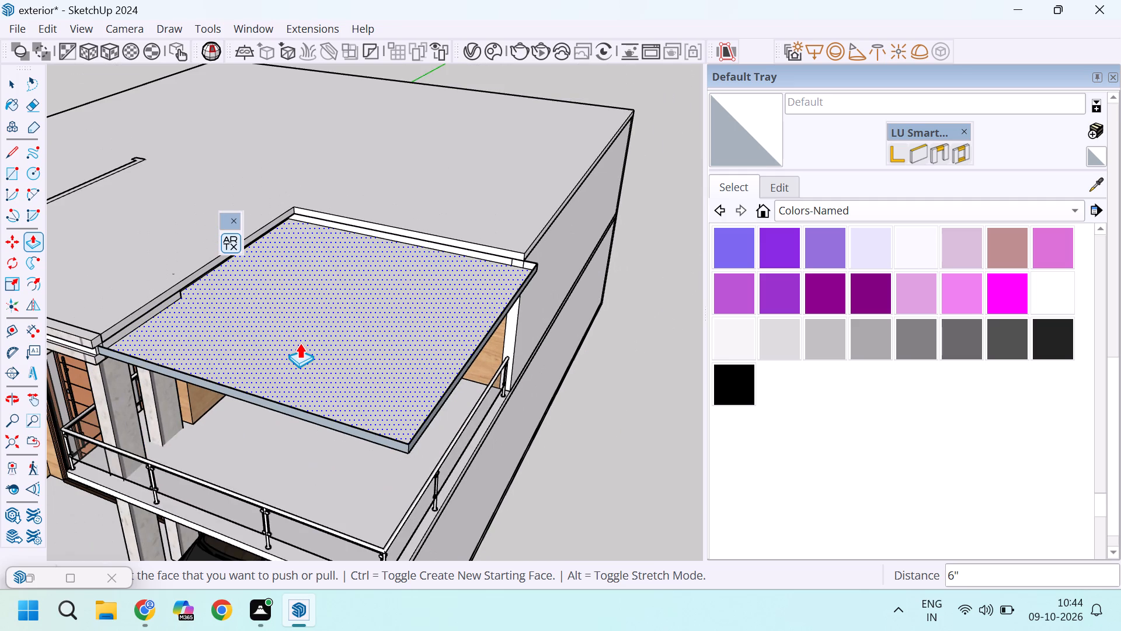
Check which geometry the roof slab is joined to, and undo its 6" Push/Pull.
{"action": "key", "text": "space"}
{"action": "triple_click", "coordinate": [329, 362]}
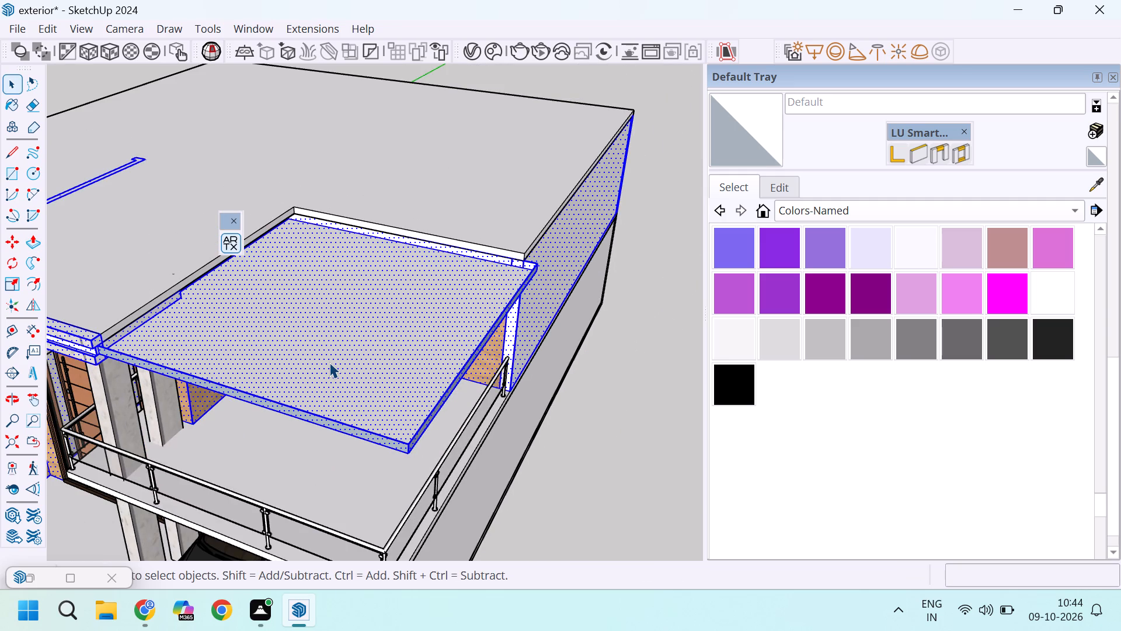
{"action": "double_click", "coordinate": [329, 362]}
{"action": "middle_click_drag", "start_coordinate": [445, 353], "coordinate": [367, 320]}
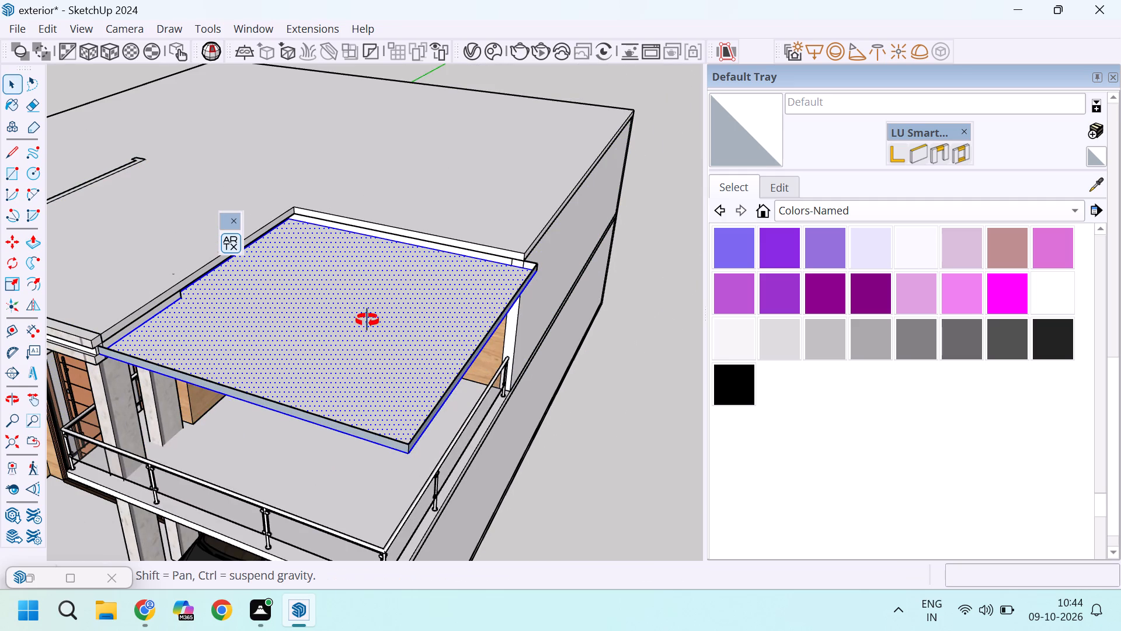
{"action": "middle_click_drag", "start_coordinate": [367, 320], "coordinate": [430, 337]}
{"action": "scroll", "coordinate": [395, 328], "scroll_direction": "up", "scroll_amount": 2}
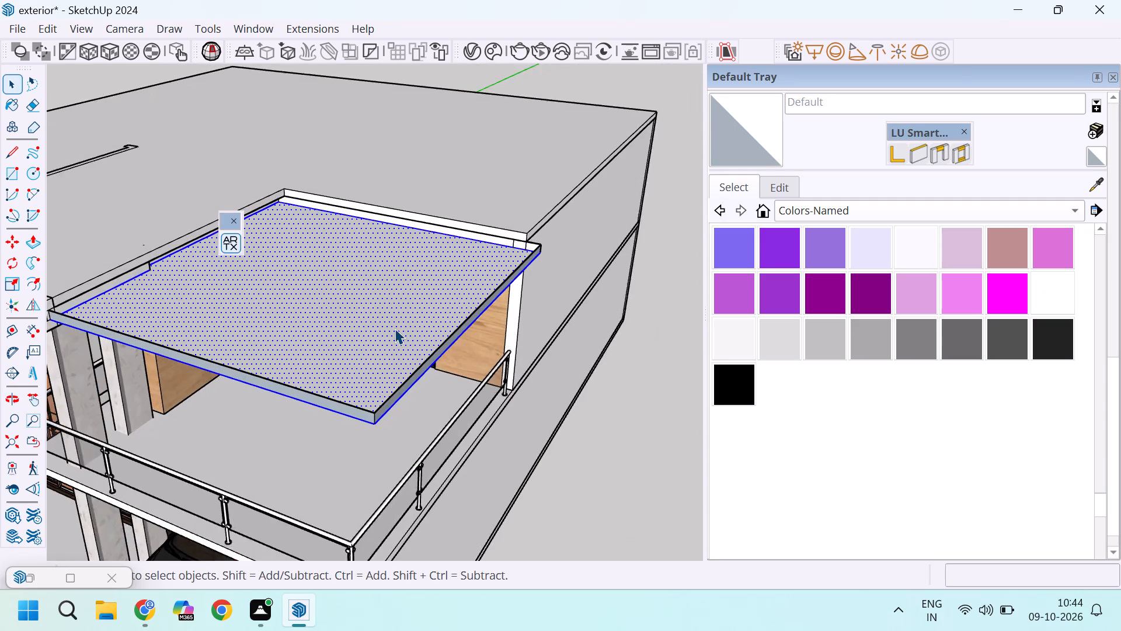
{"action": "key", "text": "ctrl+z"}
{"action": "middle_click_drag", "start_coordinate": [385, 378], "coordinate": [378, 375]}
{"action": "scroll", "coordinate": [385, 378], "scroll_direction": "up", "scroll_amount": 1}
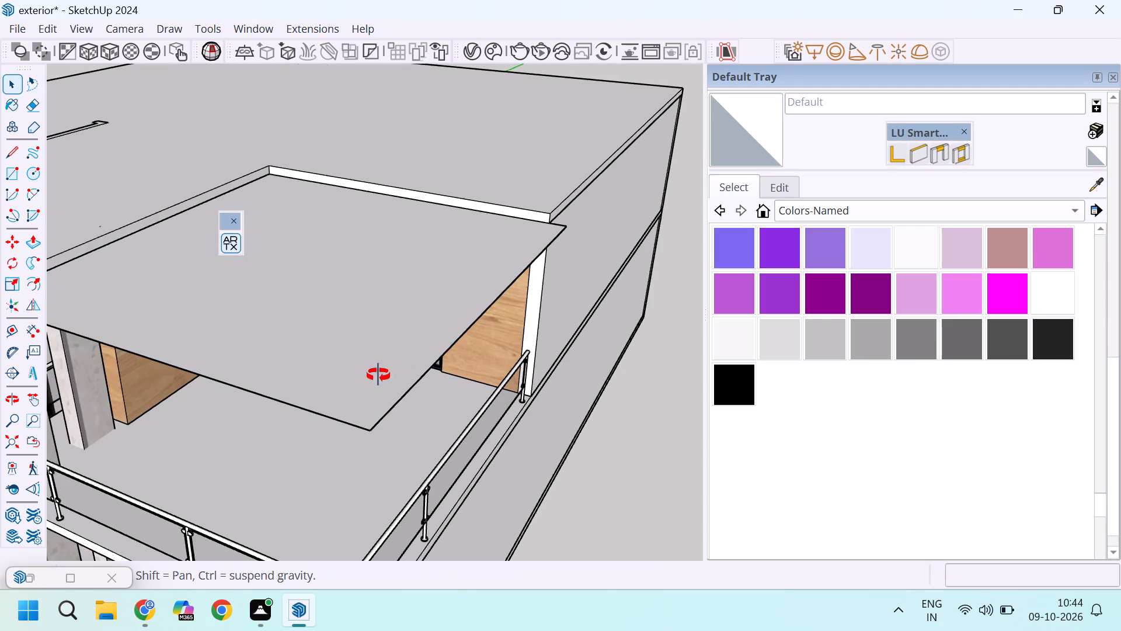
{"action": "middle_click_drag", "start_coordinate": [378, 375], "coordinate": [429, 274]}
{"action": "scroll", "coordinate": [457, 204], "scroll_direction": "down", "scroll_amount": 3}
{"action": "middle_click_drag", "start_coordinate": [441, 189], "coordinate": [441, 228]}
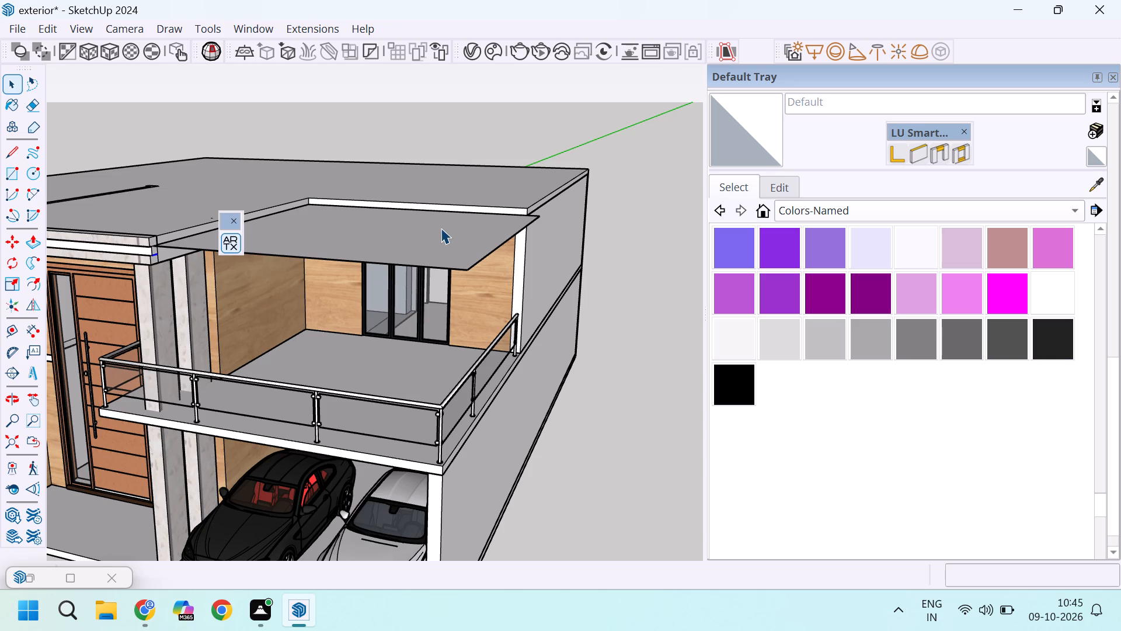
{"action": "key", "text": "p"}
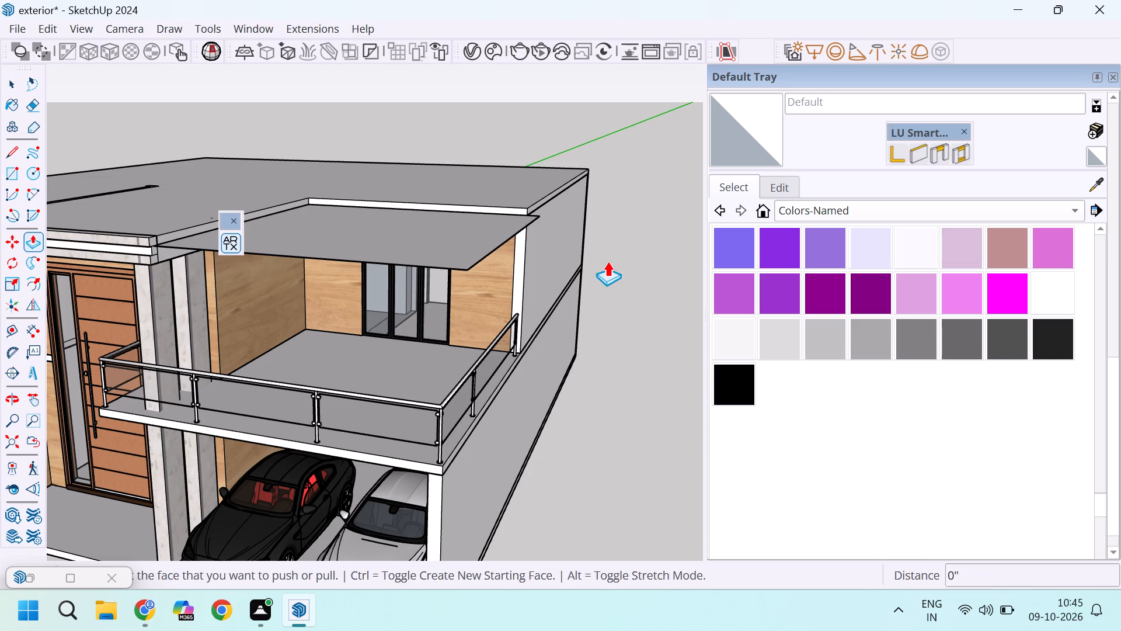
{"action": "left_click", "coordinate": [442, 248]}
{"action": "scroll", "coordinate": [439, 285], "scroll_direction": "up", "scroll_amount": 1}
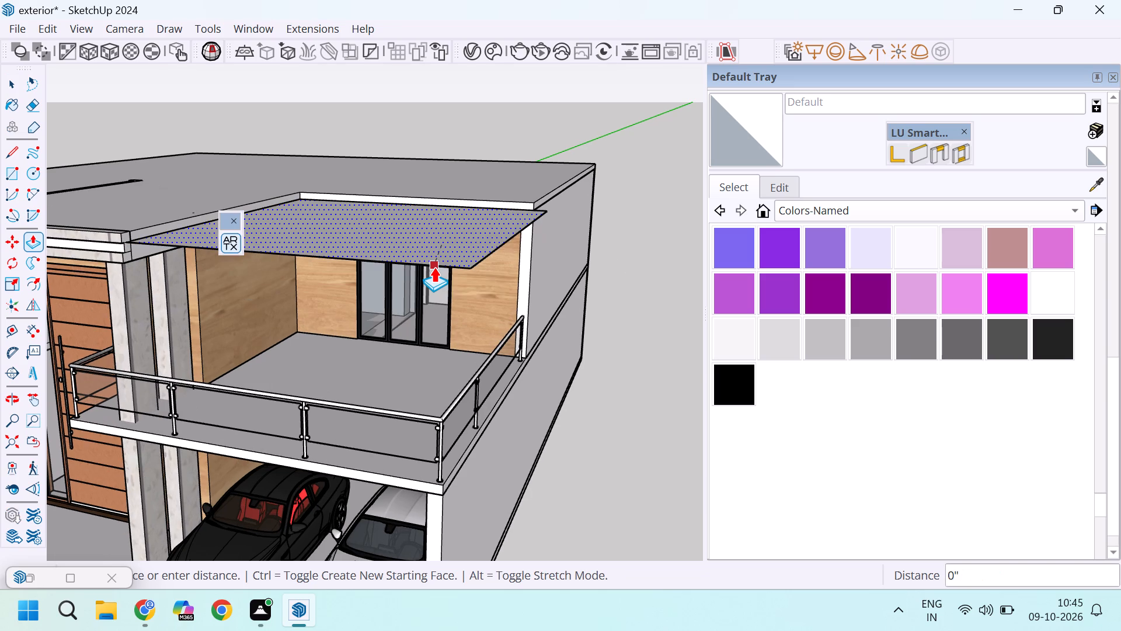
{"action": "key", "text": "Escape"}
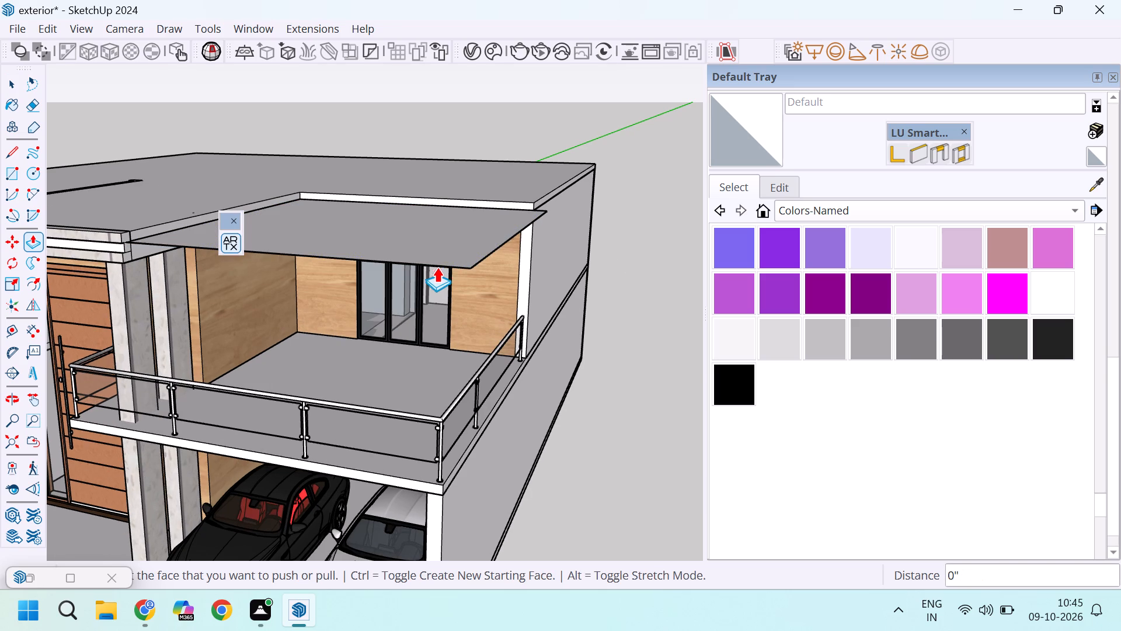
Make the balcony roof face and its bounding edges a group.
{"action": "scroll", "coordinate": [448, 244], "scroll_direction": "up", "scroll_amount": 3}
{"action": "key", "text": "space"}
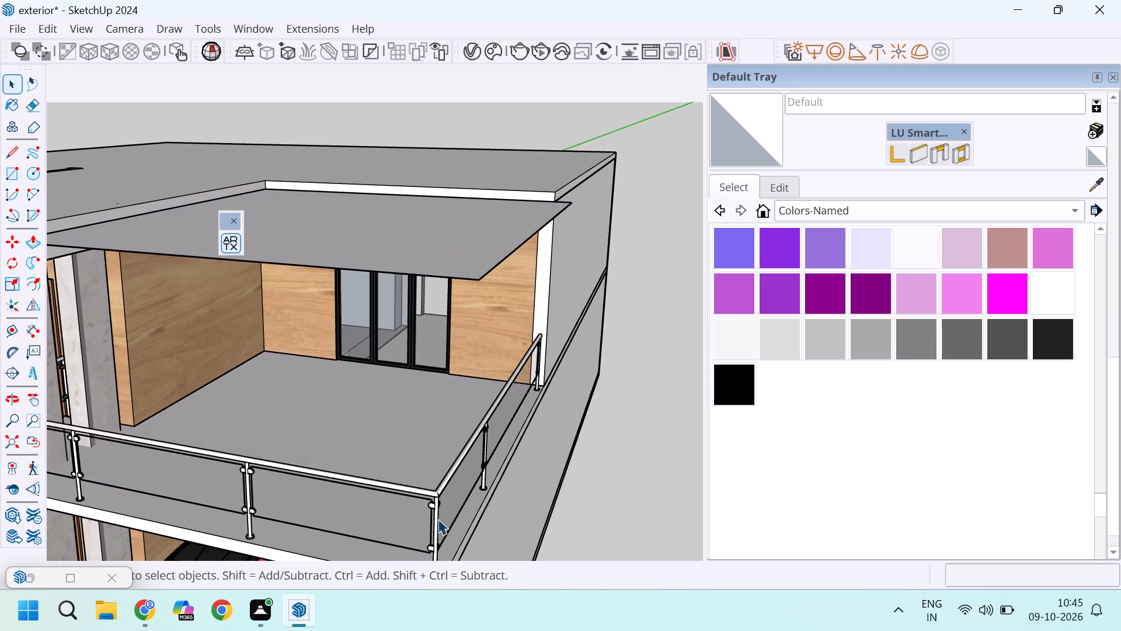
{"action": "middle_click_drag", "start_coordinate": [503, 275], "coordinate": [504, 338]}
{"action": "left_click", "coordinate": [485, 339]}
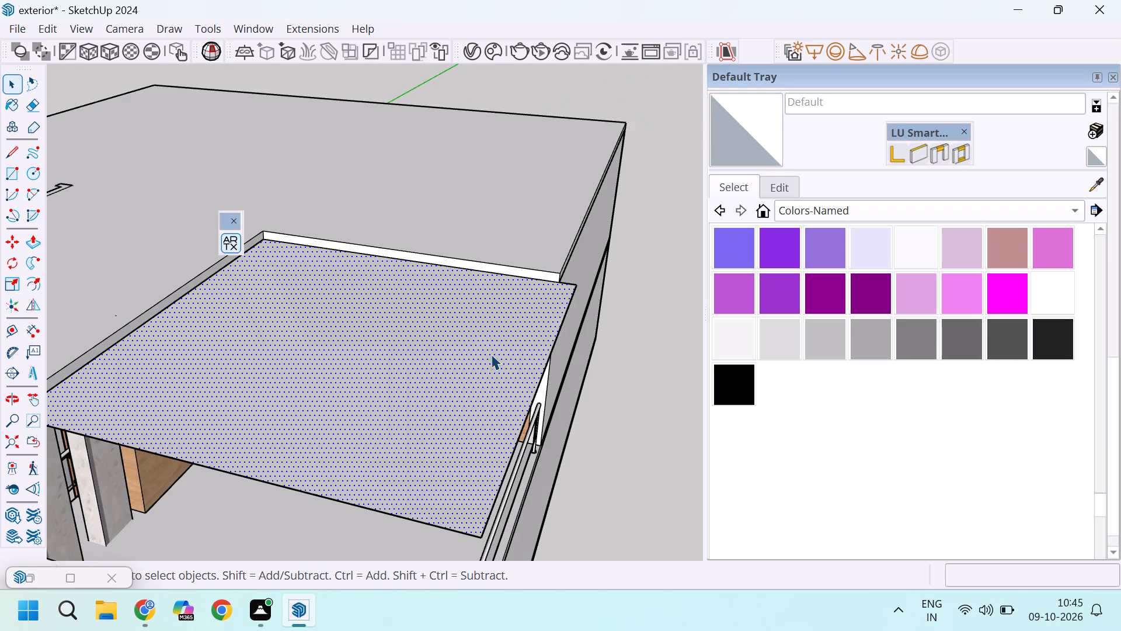
{"action": "right_click", "coordinate": [491, 354]}
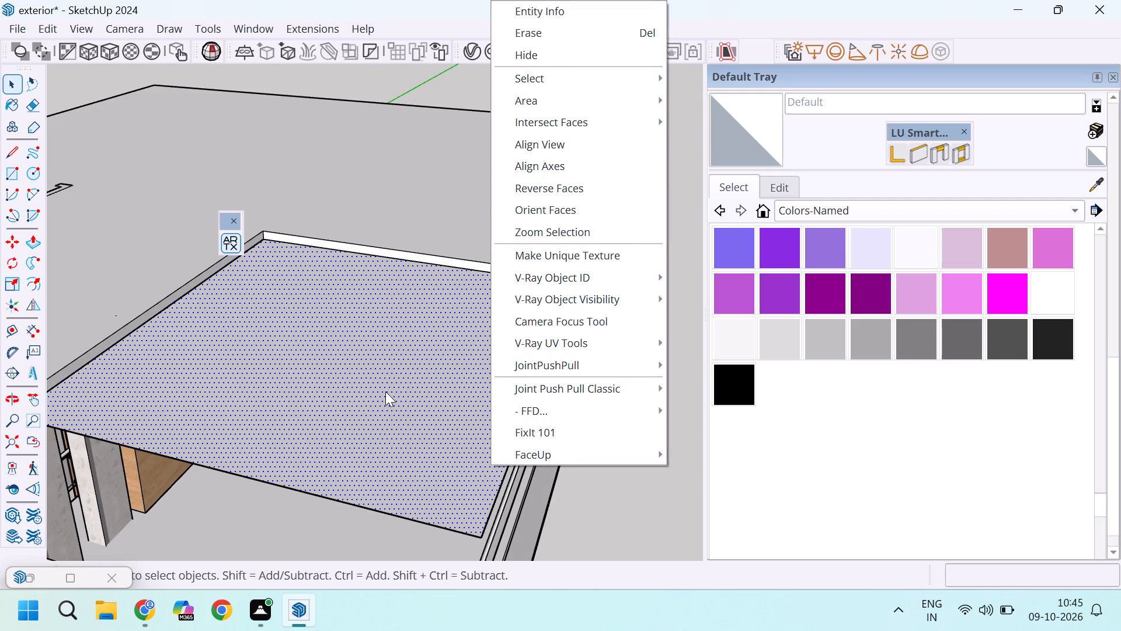
{"action": "double_click", "coordinate": [441, 394]}
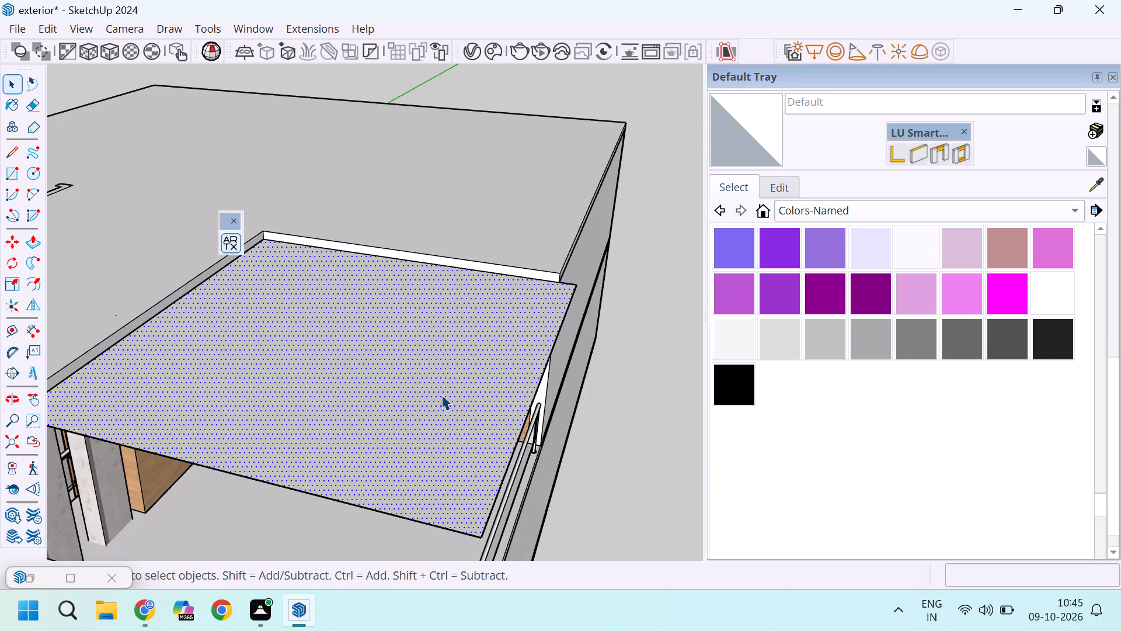
{"action": "left_click", "coordinate": [517, 441]}
{"action": "double_click", "coordinate": [510, 438]}
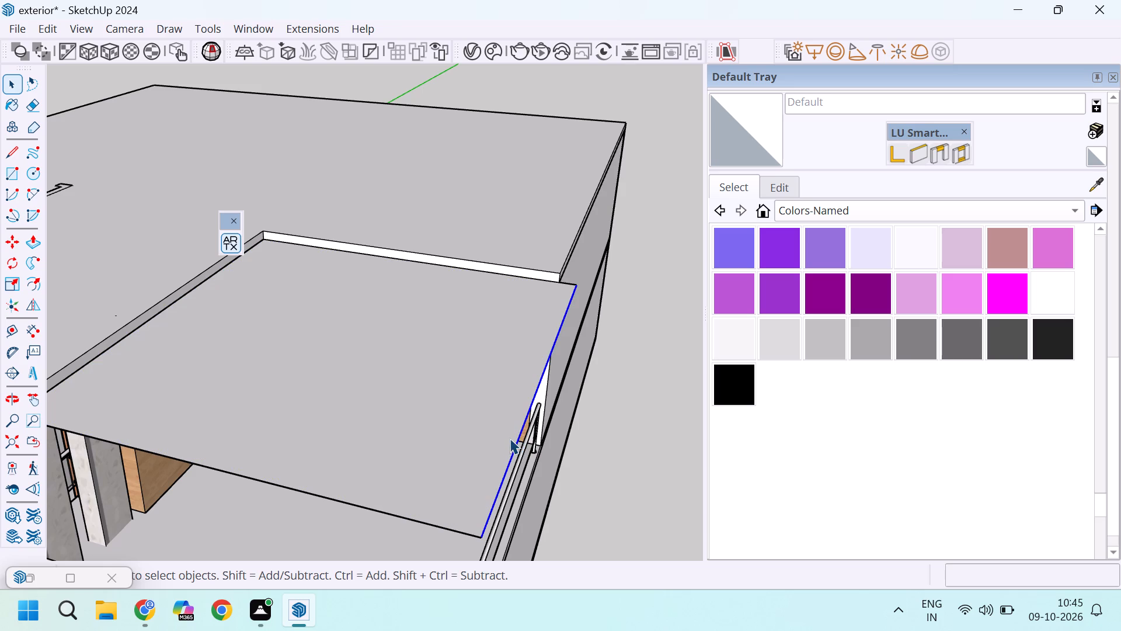
{"action": "right_click", "coordinate": [491, 412]}
{"action": "left_click", "coordinate": [604, 168]}
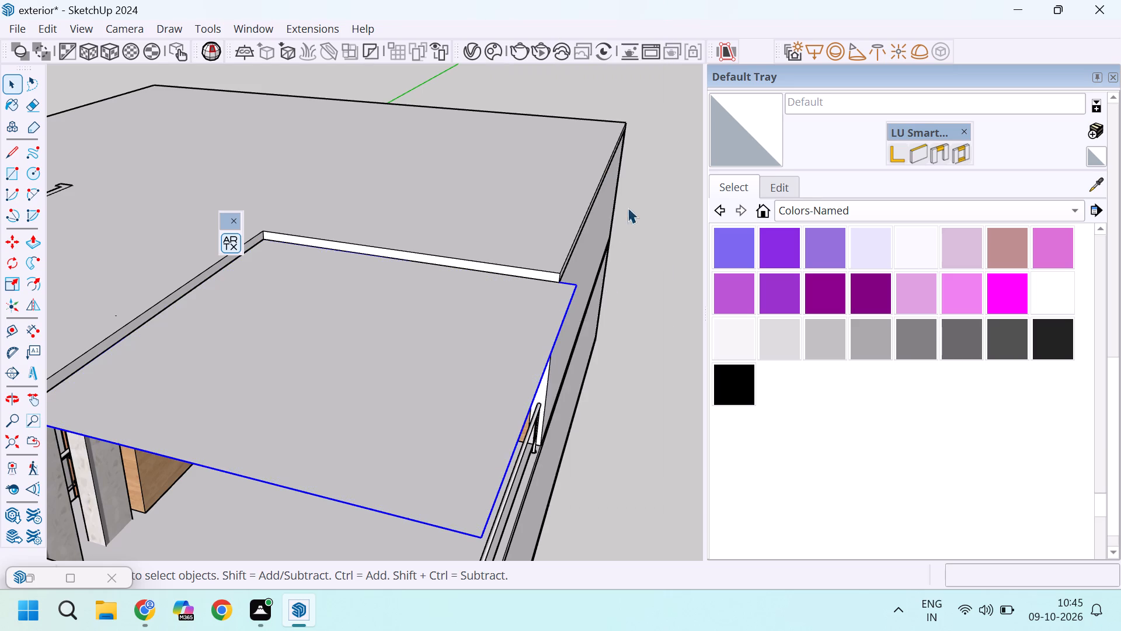
Inside the balcony roof group, Push/Pull the face 6" downward into a slab.
{"action": "scroll", "coordinate": [582, 308], "scroll_direction": "down", "scroll_amount": 5}
{"action": "double_click", "coordinate": [472, 346]}
{"action": "middle_click_drag", "start_coordinate": [494, 375], "coordinate": [516, 298]}
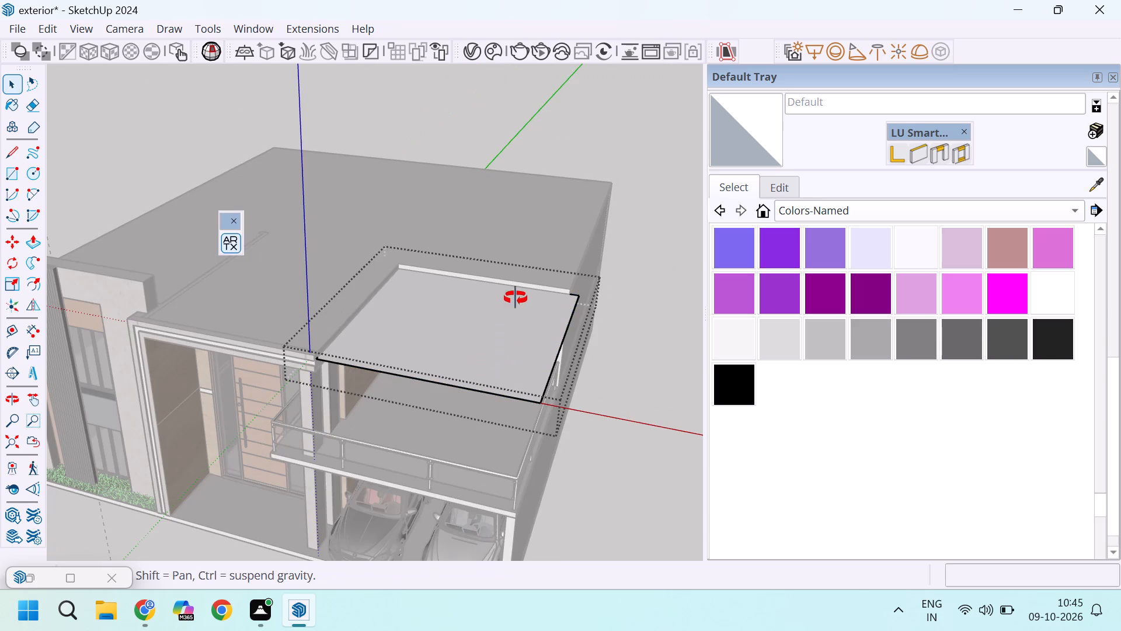
{"action": "middle_click_drag", "start_coordinate": [516, 298], "coordinate": [516, 296]}
{"action": "scroll", "coordinate": [528, 306], "scroll_direction": "up", "scroll_amount": 4}
{"action": "key", "text": "p"}
{"action": "left_click", "coordinate": [539, 263]}
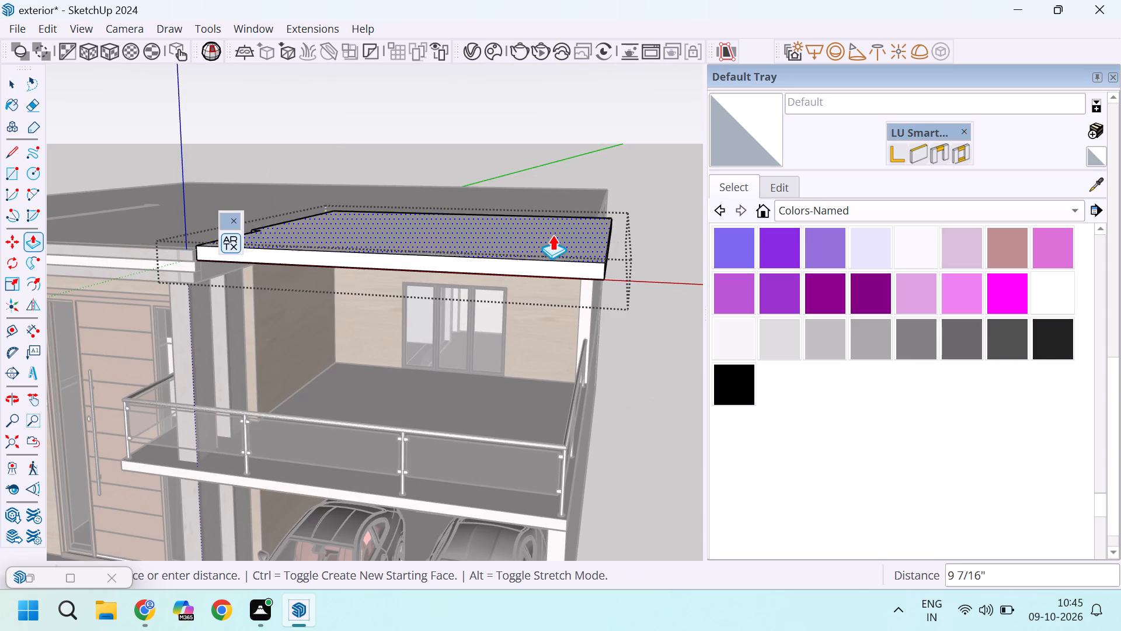
{"action": "middle_click_drag", "start_coordinate": [555, 318], "coordinate": [543, 293]}
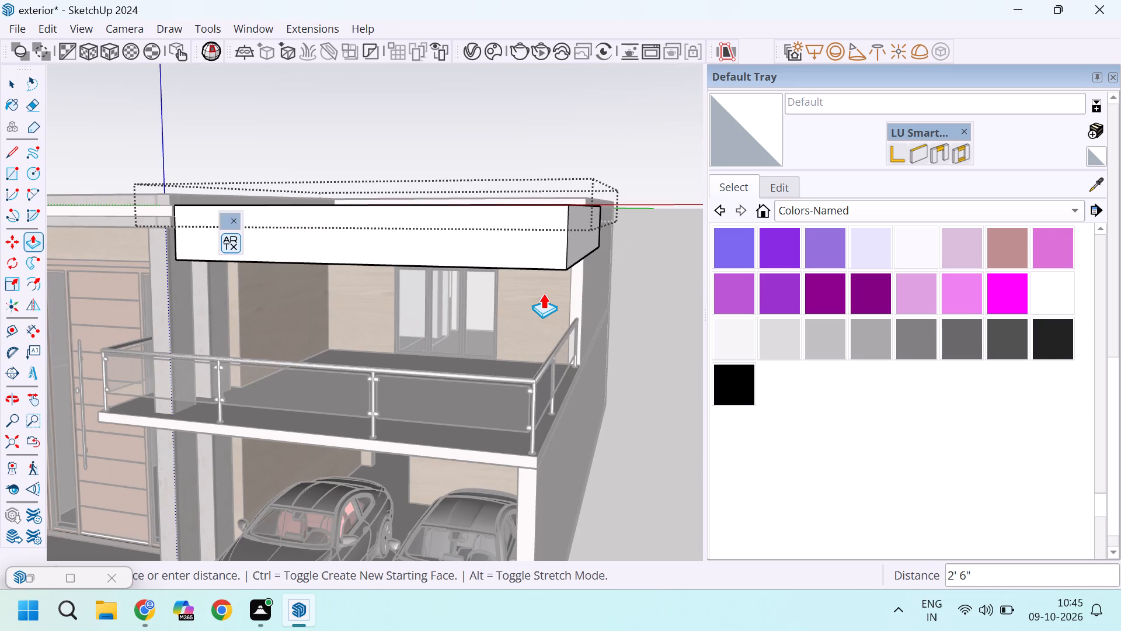
{"action": "key", "text": "6"}
{"action": "key", "text": "Return"}
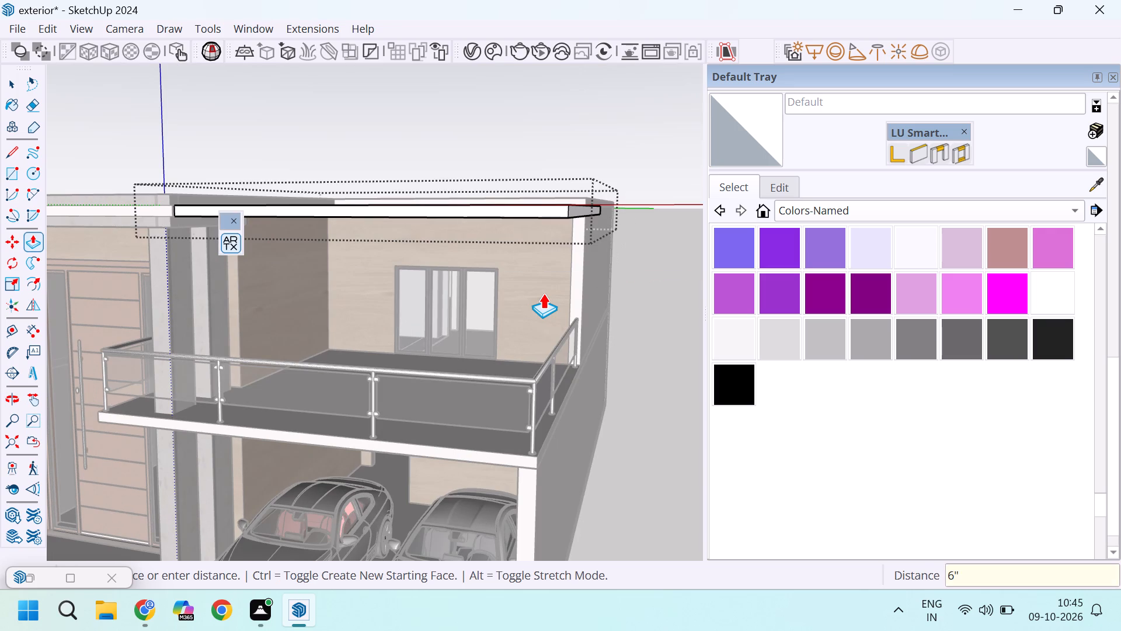
Close the balcony roof group and examine how the slab sits against the whole house front.
{"action": "key", "text": "space"}
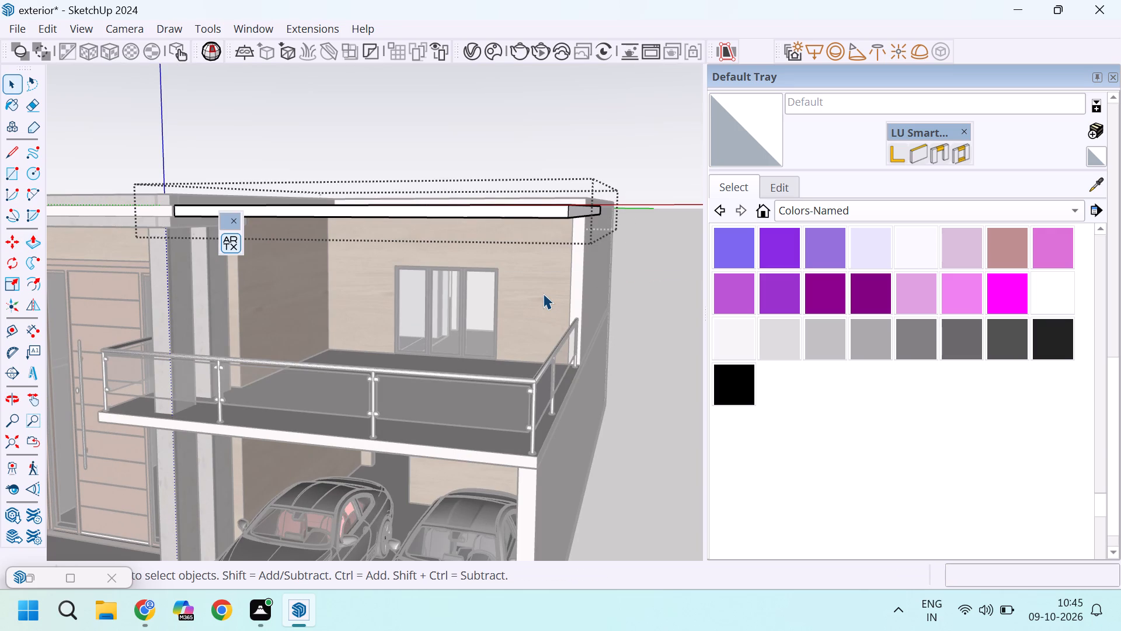
{"action": "left_click", "coordinate": [637, 317]}
{"action": "scroll", "coordinate": [634, 317], "scroll_direction": "down", "scroll_amount": 4}
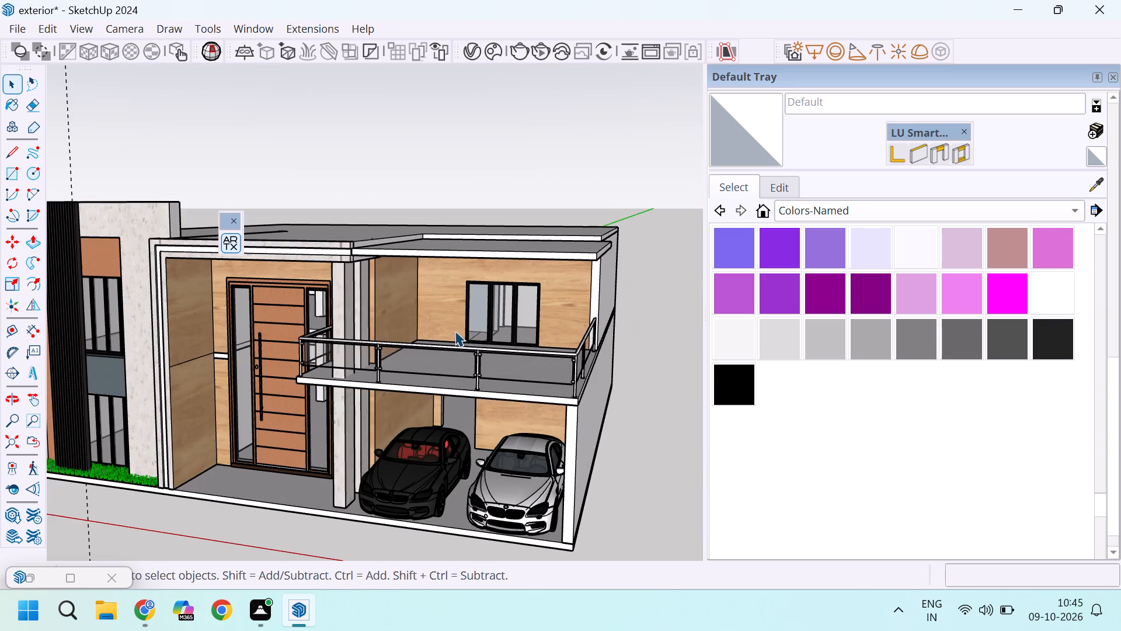
{"action": "middle_click_drag", "start_coordinate": [466, 335], "coordinate": [540, 366]}
{"action": "scroll", "coordinate": [552, 341], "scroll_direction": "down", "scroll_amount": 5}
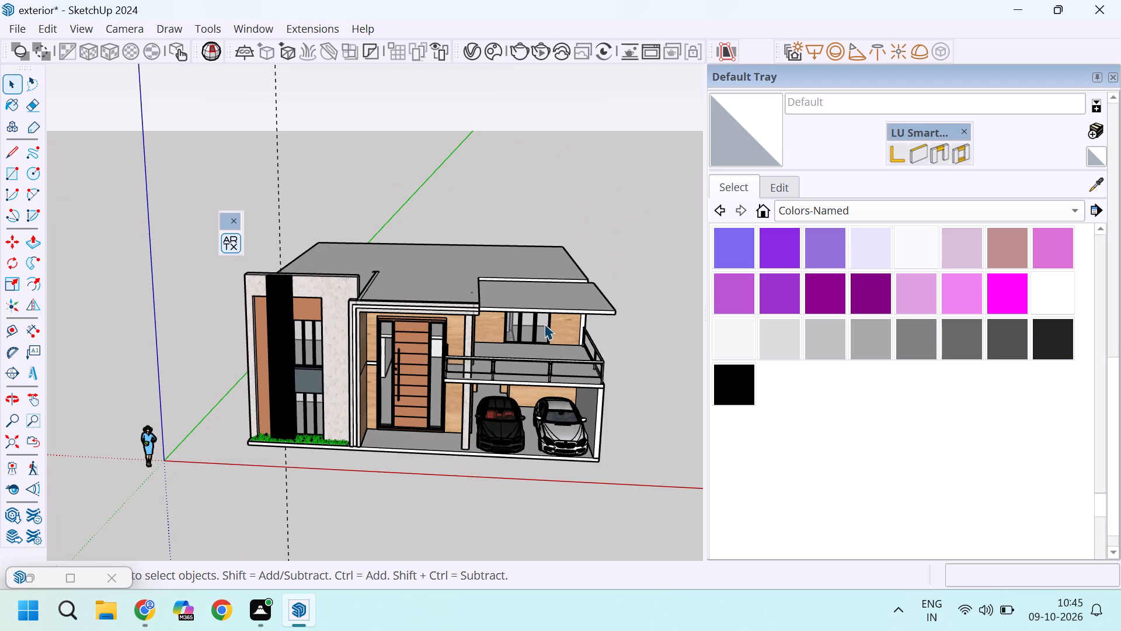
{"action": "scroll", "coordinate": [570, 290], "scroll_direction": "up", "scroll_amount": 2}
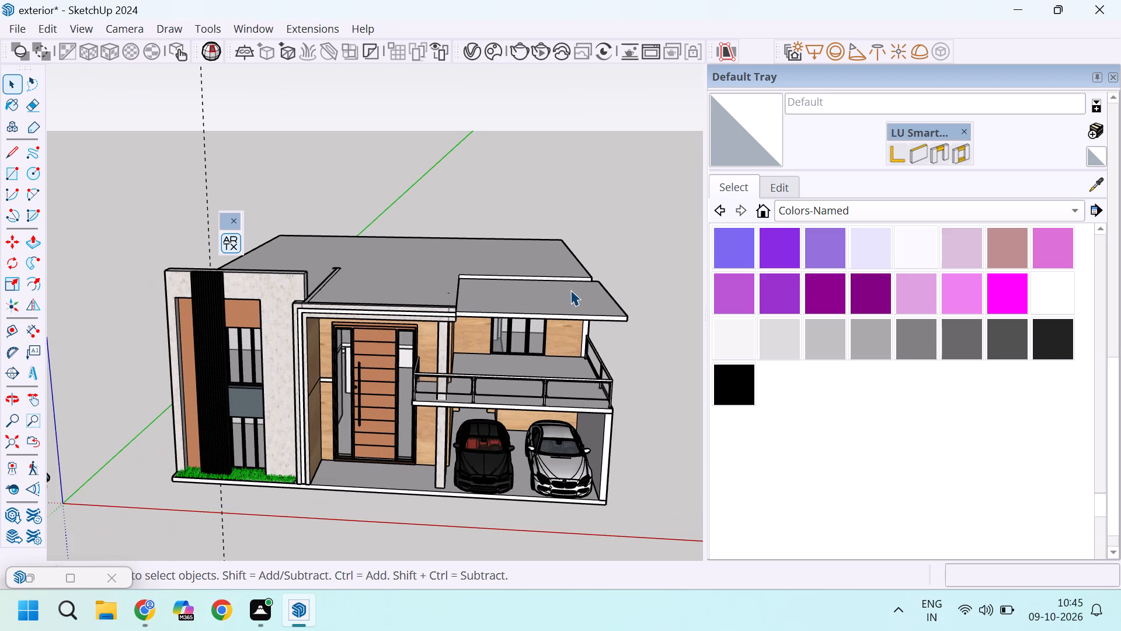
{"action": "scroll", "coordinate": [611, 377], "scroll_direction": "up", "scroll_amount": 1}
{"action": "middle_click_drag", "start_coordinate": [608, 377], "coordinate": [548, 317]}
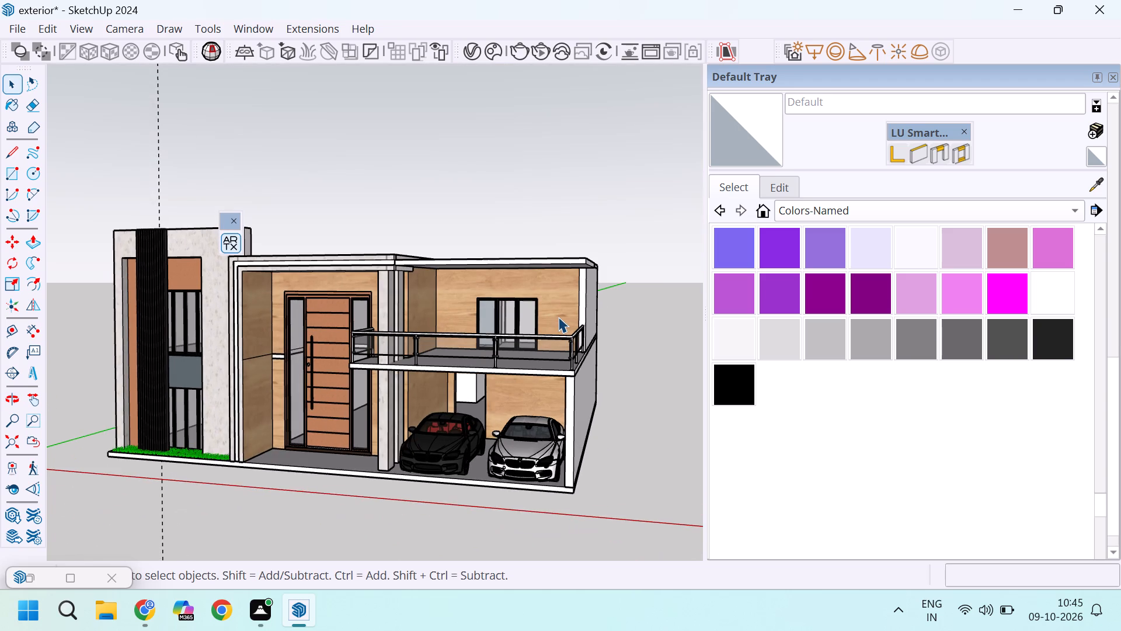
Inside the balcony roof group, Push/Pull the slab's outer side face inward about 6 1/2", toward the balcony's side wall.
{"action": "scroll", "coordinate": [612, 320], "scroll_direction": "up", "scroll_amount": 2}
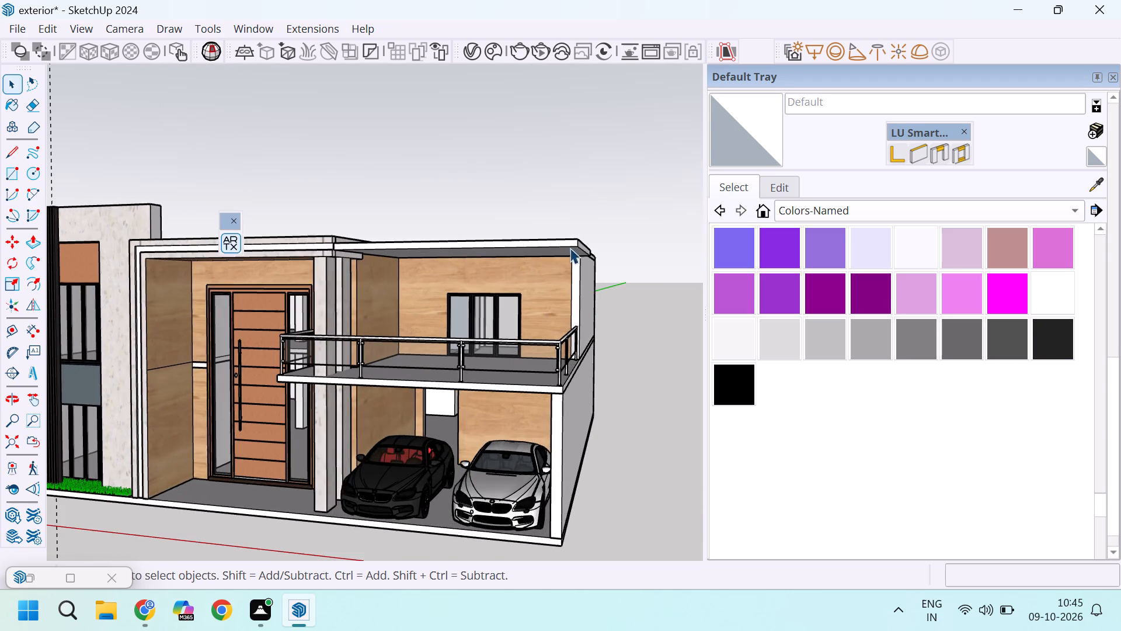
{"action": "scroll", "coordinate": [569, 246], "scroll_direction": "up", "scroll_amount": 5}
{"action": "middle_click_drag", "start_coordinate": [566, 320], "coordinate": [558, 395]}
{"action": "scroll", "coordinate": [581, 389], "scroll_direction": "up", "scroll_amount": 2}
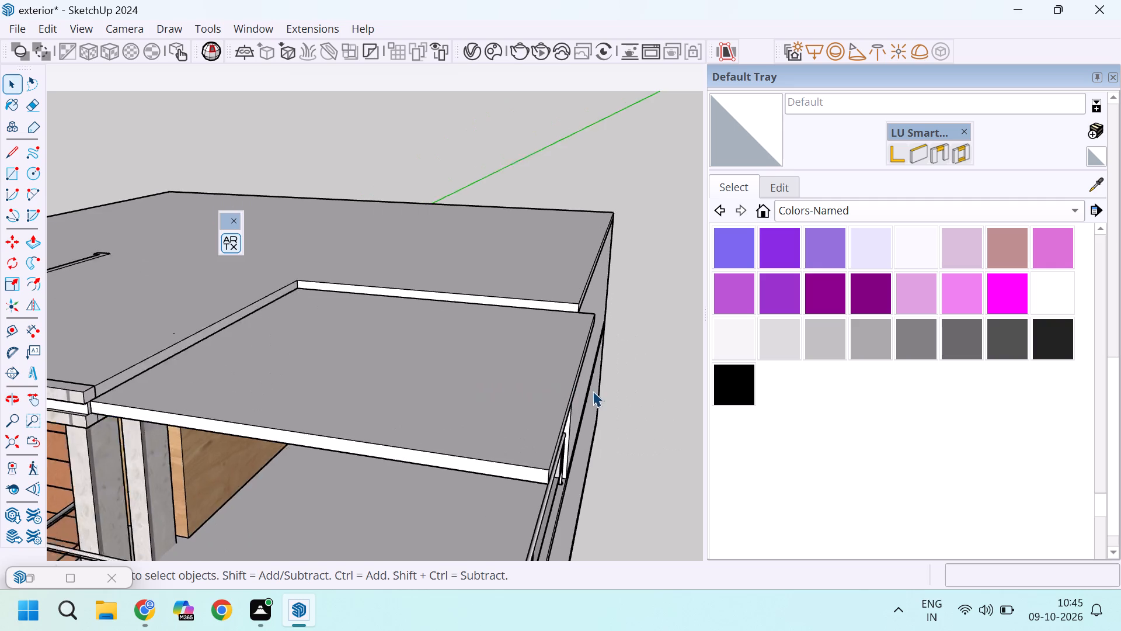
{"action": "scroll", "coordinate": [593, 391], "scroll_direction": "up", "scroll_amount": 1}
{"action": "key", "text": "p"}
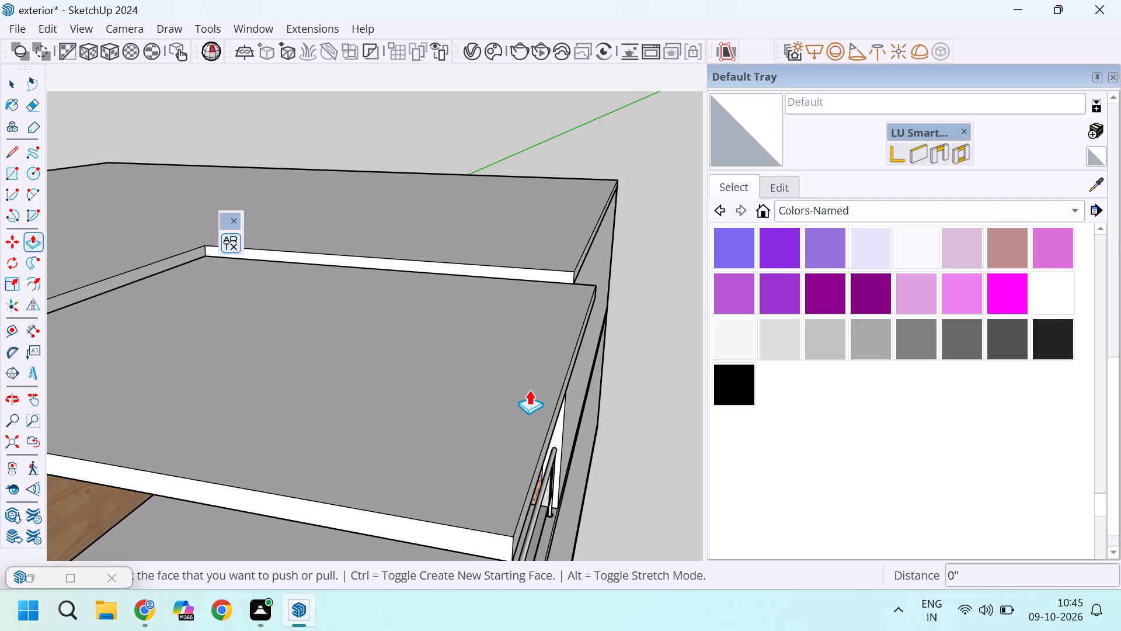
{"action": "key", "text": "space"}
{"action": "double_click", "coordinate": [529, 390]}
{"action": "middle_click_drag", "start_coordinate": [530, 399], "coordinate": [465, 366]}
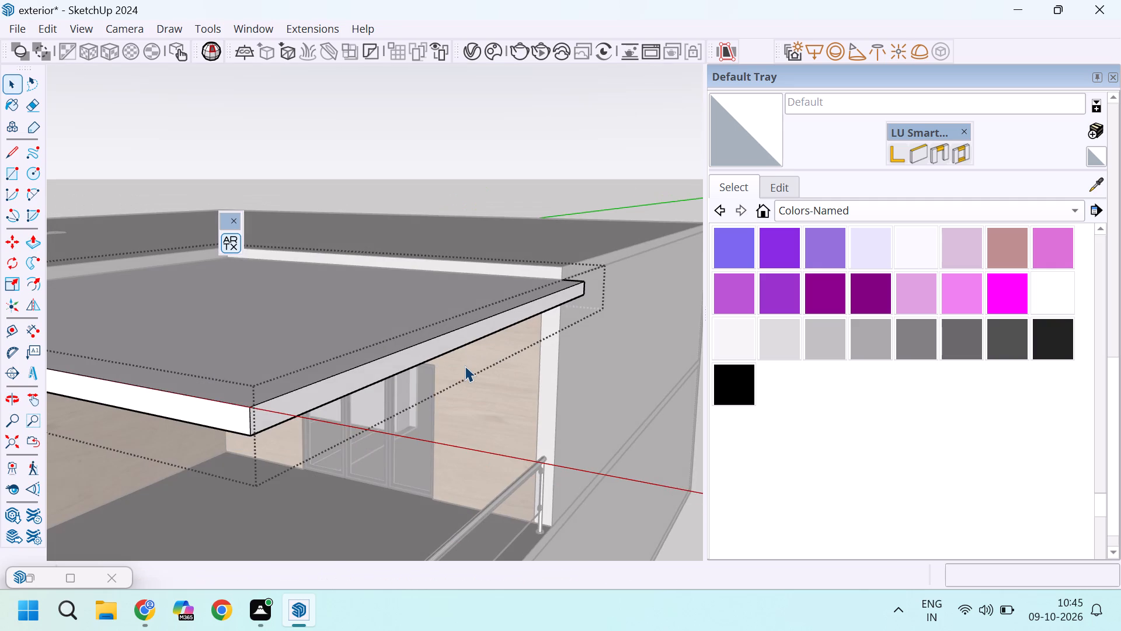
{"action": "key", "text": "p"}
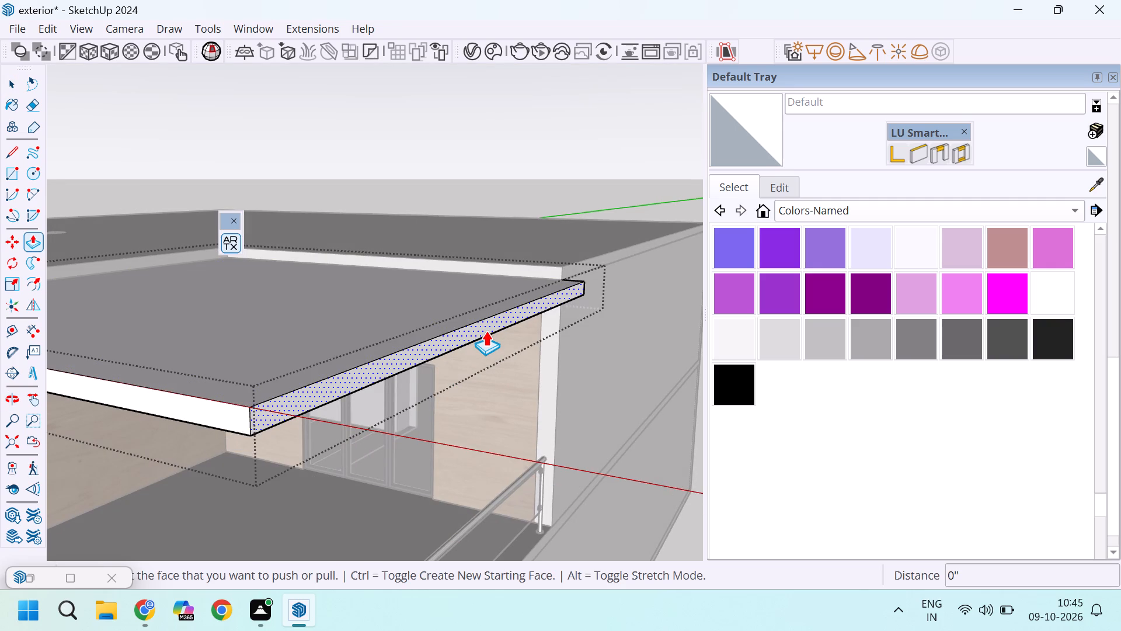
{"action": "left_click", "coordinate": [486, 331]}
{"action": "left_click", "coordinate": [467, 330]}
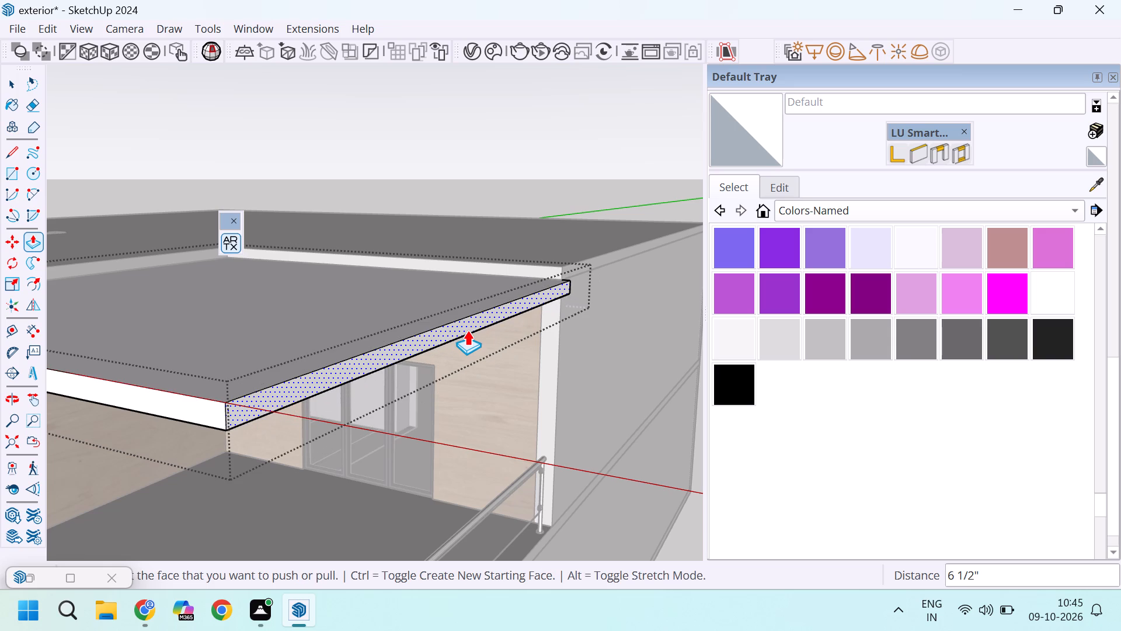
{"action": "key", "text": "space"}
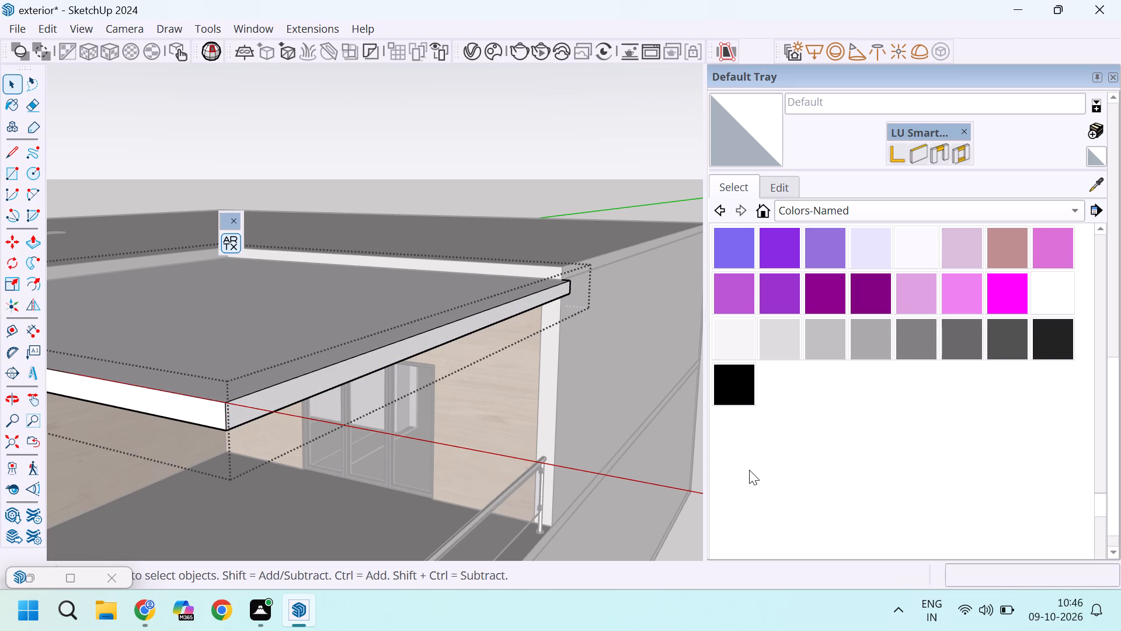
{"action": "scroll", "coordinate": [562, 429], "scroll_direction": "down", "scroll_amount": 5}
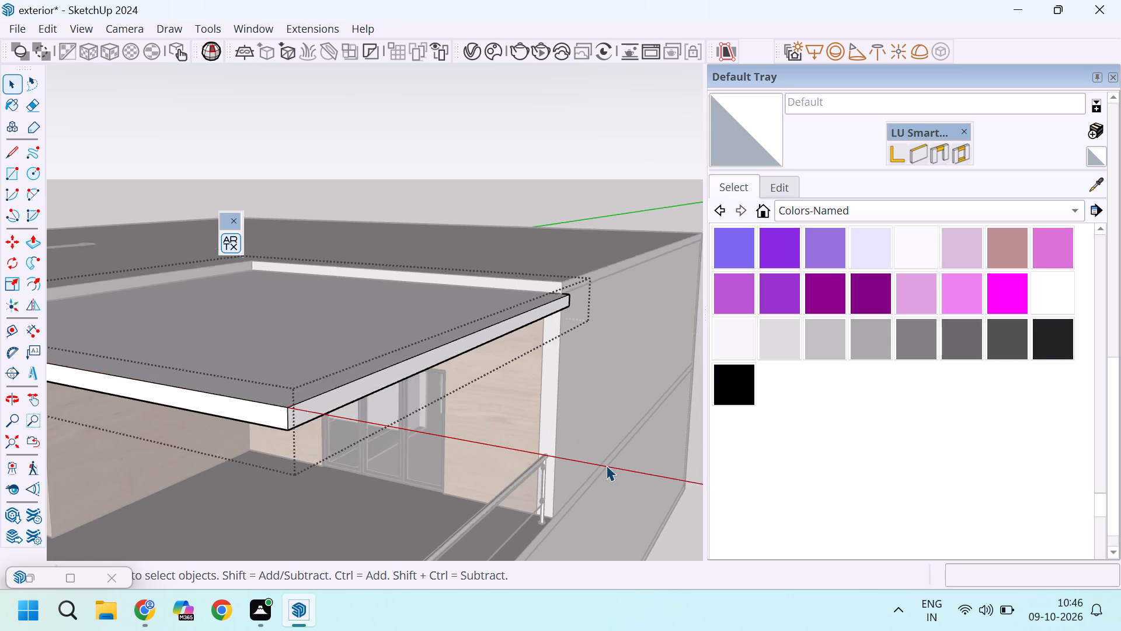
{"action": "left_click_drag", "start_coordinate": [640, 484], "coordinate": [636, 490]}
{"action": "left_click_drag", "start_coordinate": [659, 508], "coordinate": [659, 515]}
{"action": "left_click", "coordinate": [665, 522]}
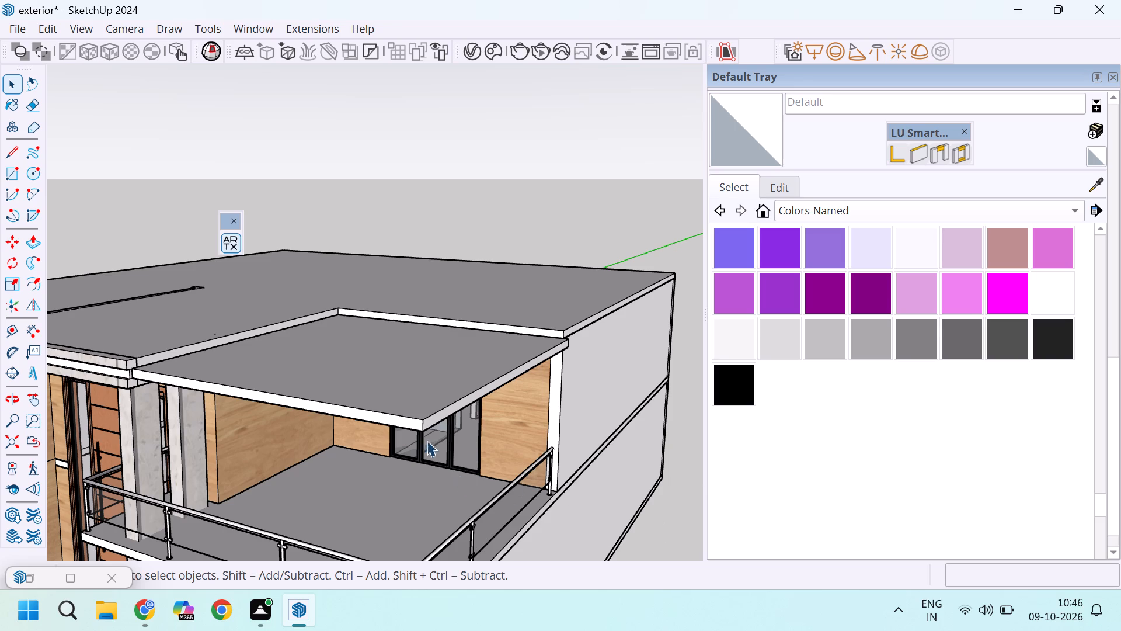
Inside the balcony roof group, Push/Pull the slab's front face back toward the house by about 3' 3".
{"action": "middle_click_drag", "start_coordinate": [171, 386], "coordinate": [244, 386]}
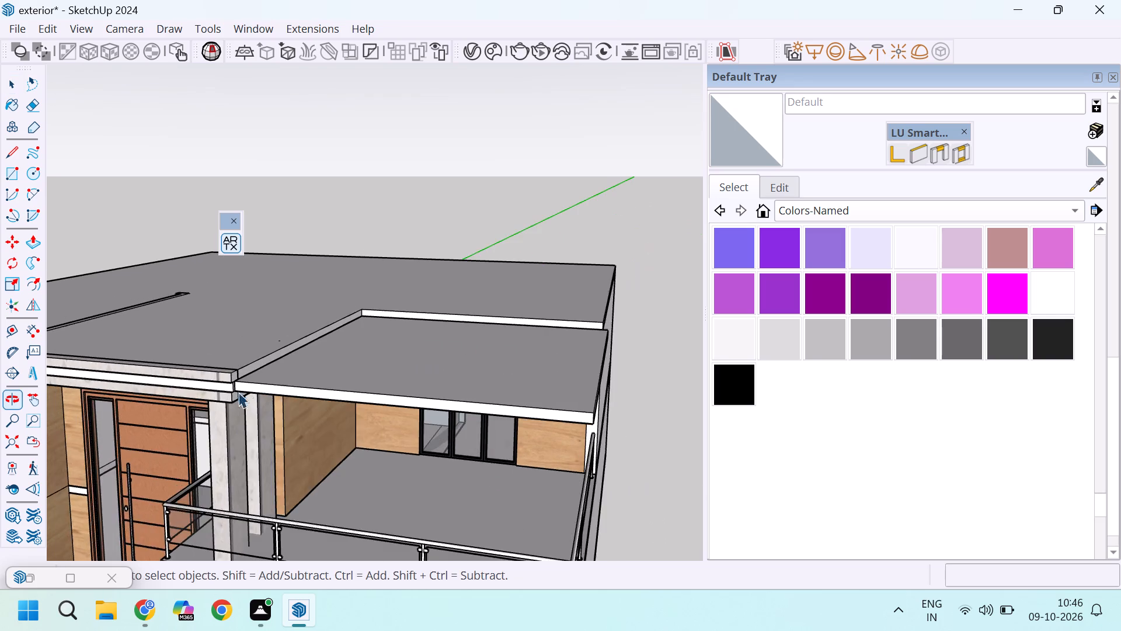
{"action": "scroll", "coordinate": [220, 401], "scroll_direction": "up", "scroll_amount": 4}
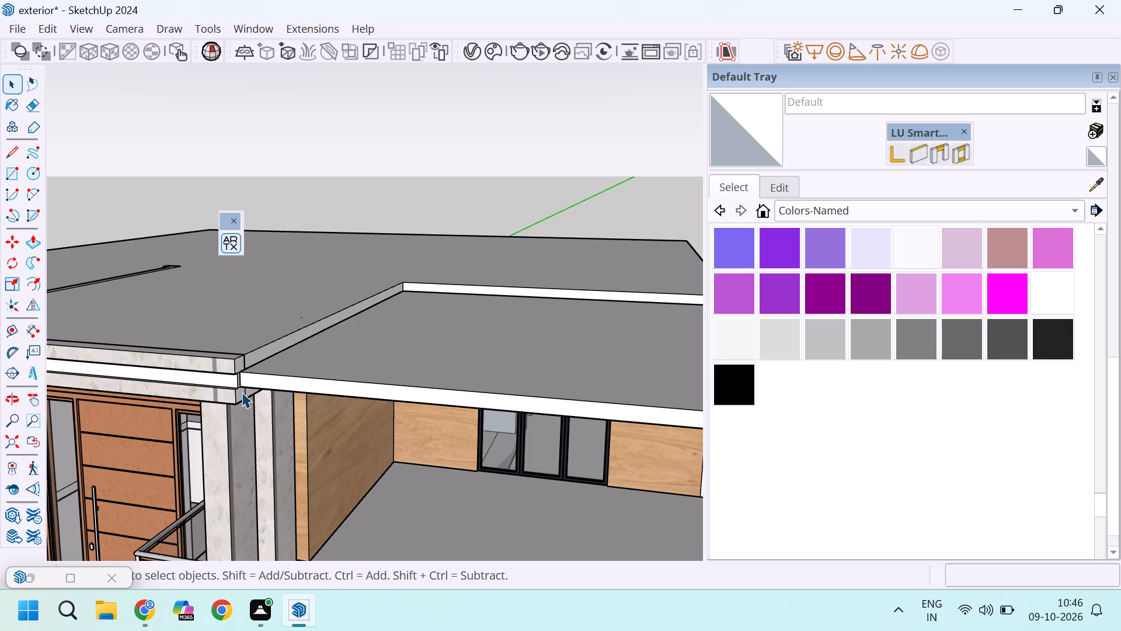
{"action": "scroll", "coordinate": [256, 390], "scroll_direction": "down", "scroll_amount": 10}
{"action": "scroll", "coordinate": [276, 397], "scroll_direction": "up", "scroll_amount": 5}
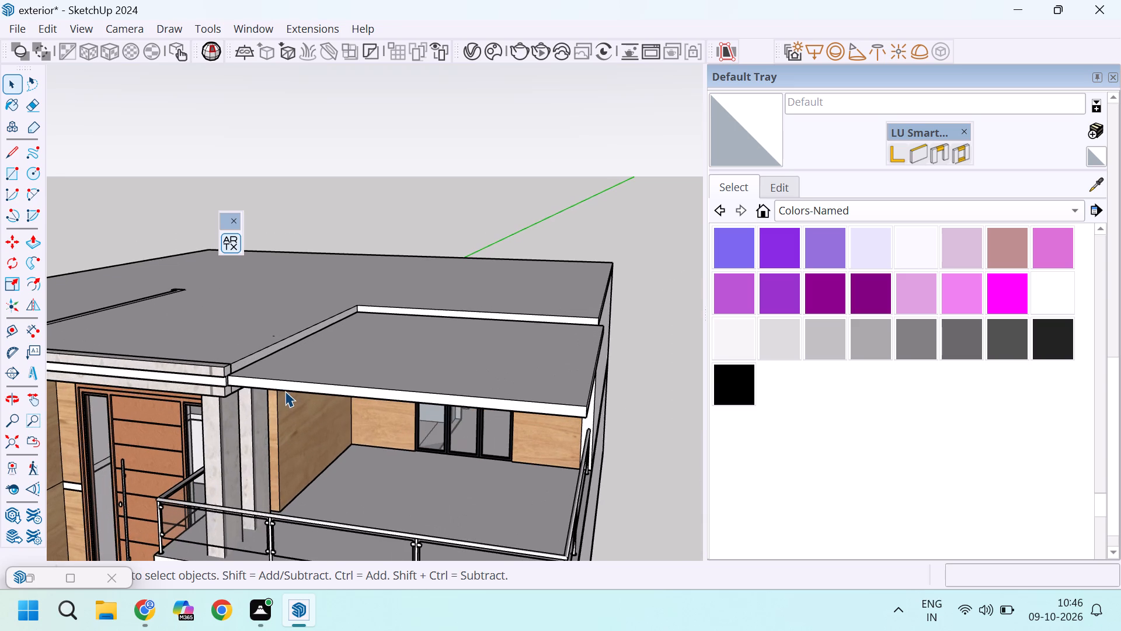
{"action": "scroll", "coordinate": [281, 387], "scroll_direction": "down", "scroll_amount": 12}
{"action": "scroll", "coordinate": [277, 390], "scroll_direction": "up", "scroll_amount": 2}
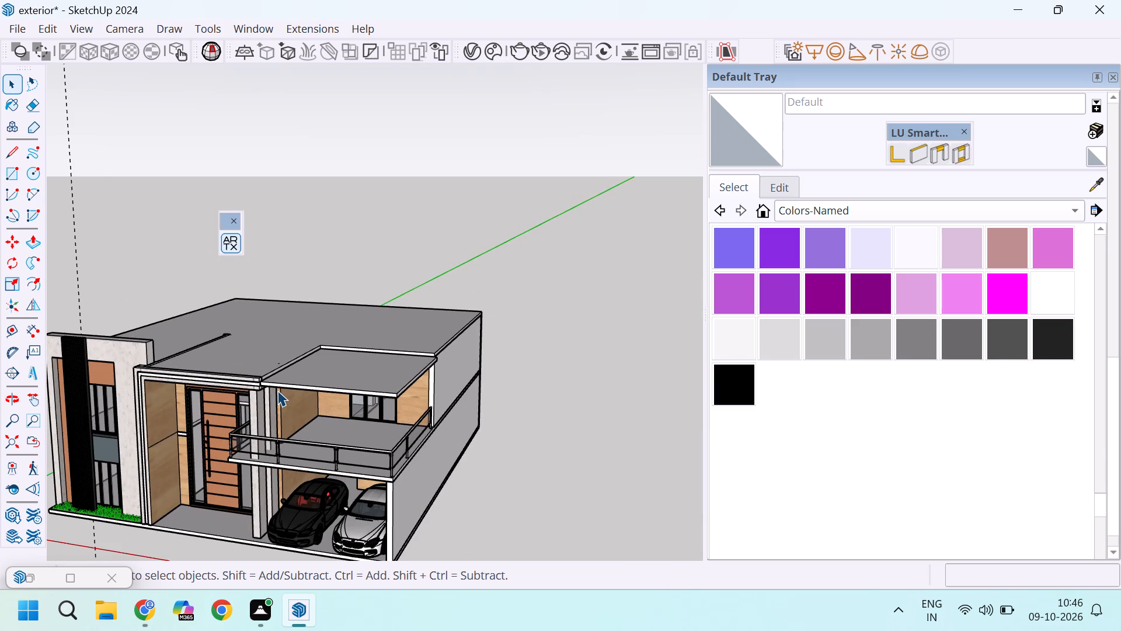
{"action": "scroll", "coordinate": [316, 390], "scroll_direction": "up", "scroll_amount": 3}
{"action": "scroll", "coordinate": [267, 390], "scroll_direction": "up", "scroll_amount": 8}
{"action": "key", "text": "p"}
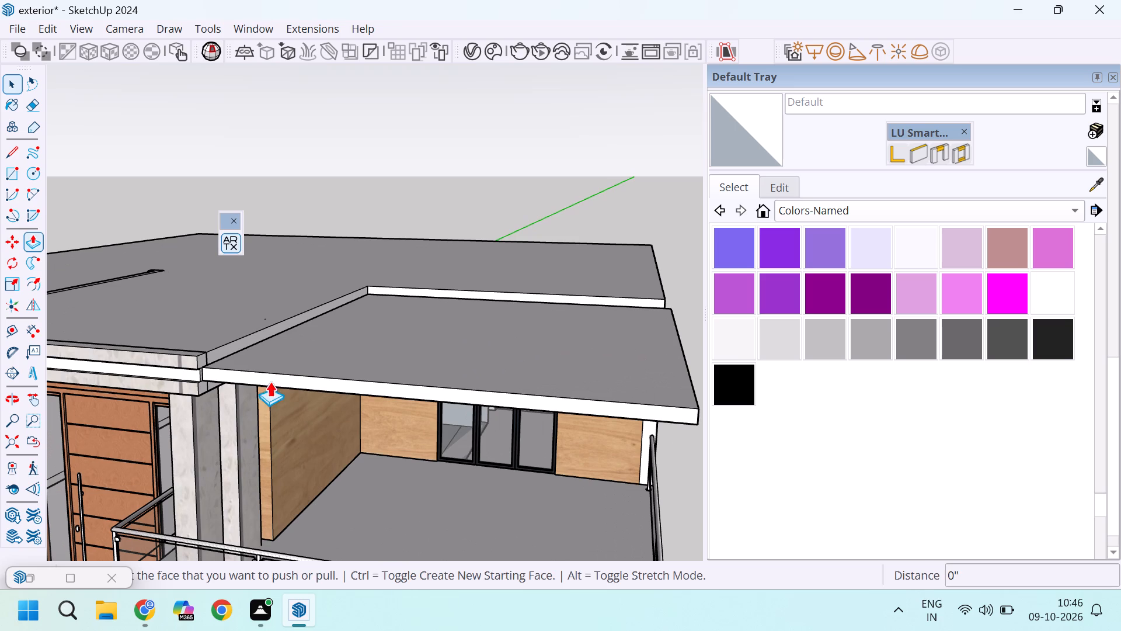
{"action": "key", "text": "space"}
{"action": "double_click", "coordinate": [298, 381]}
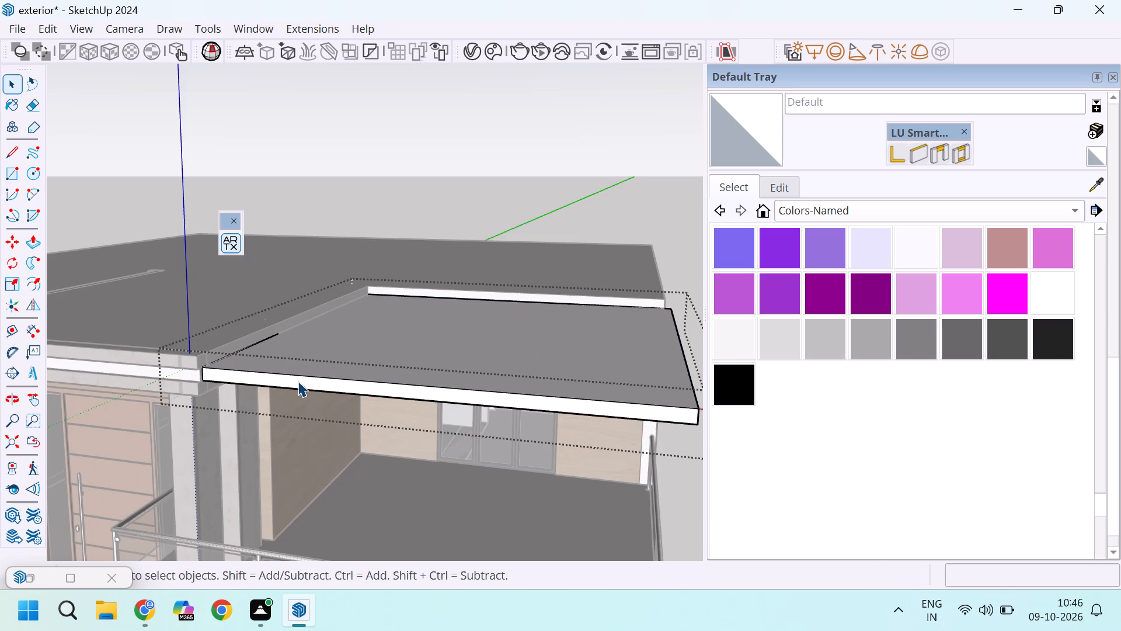
{"action": "key", "text": "p"}
{"action": "left_click", "coordinate": [292, 377]}
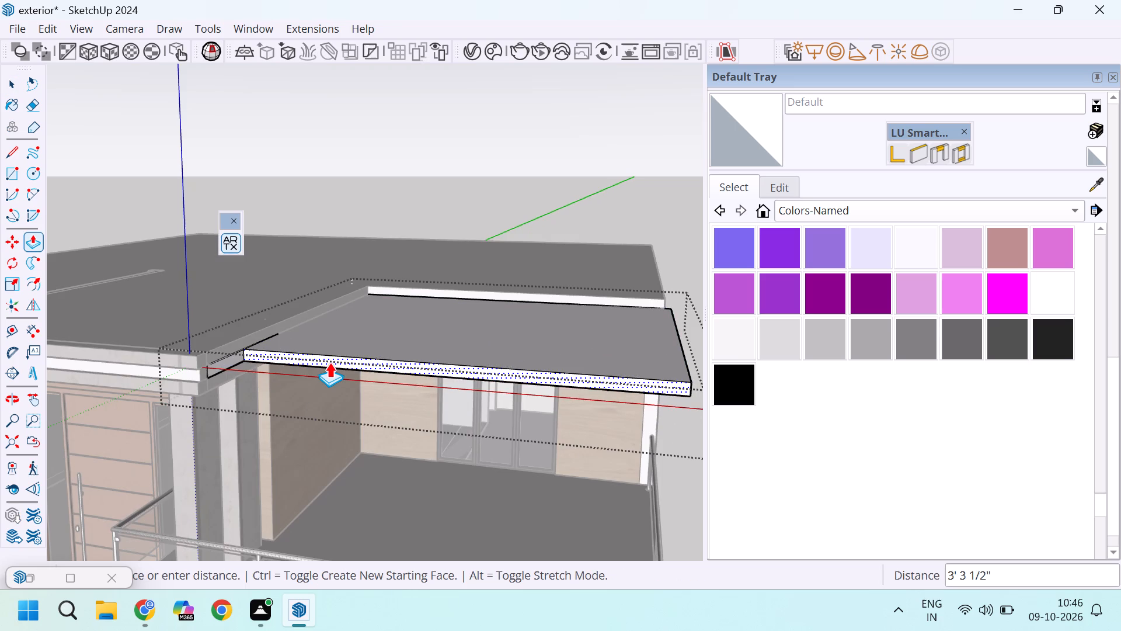
{"action": "left_click", "coordinate": [325, 363]}
{"action": "key", "text": "space"}
{"action": "scroll", "coordinate": [323, 369], "scroll_direction": "down", "scroll_amount": 5}
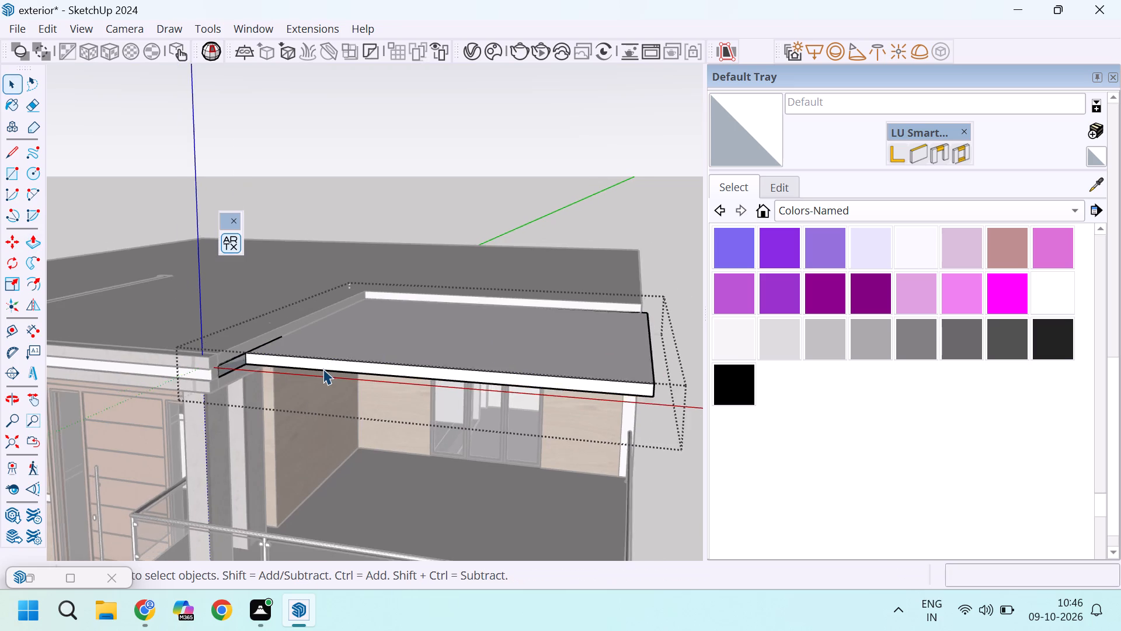
{"action": "scroll", "coordinate": [323, 369], "scroll_direction": "down", "scroll_amount": 6}
{"action": "left_click", "coordinate": [648, 294]}
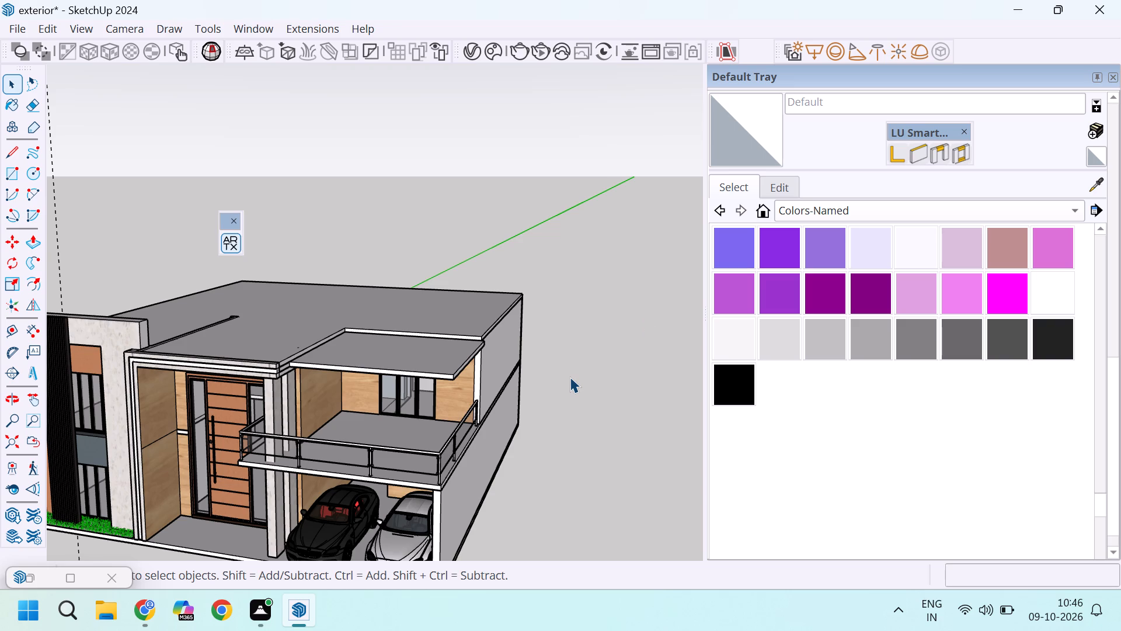
View the whole house model, and switch to the browser's image color picker page to check the reference house image.
{"action": "middle_click_drag", "start_coordinate": [388, 383], "coordinate": [468, 429]}
{"action": "scroll", "coordinate": [468, 403], "scroll_direction": "down", "scroll_amount": 5}
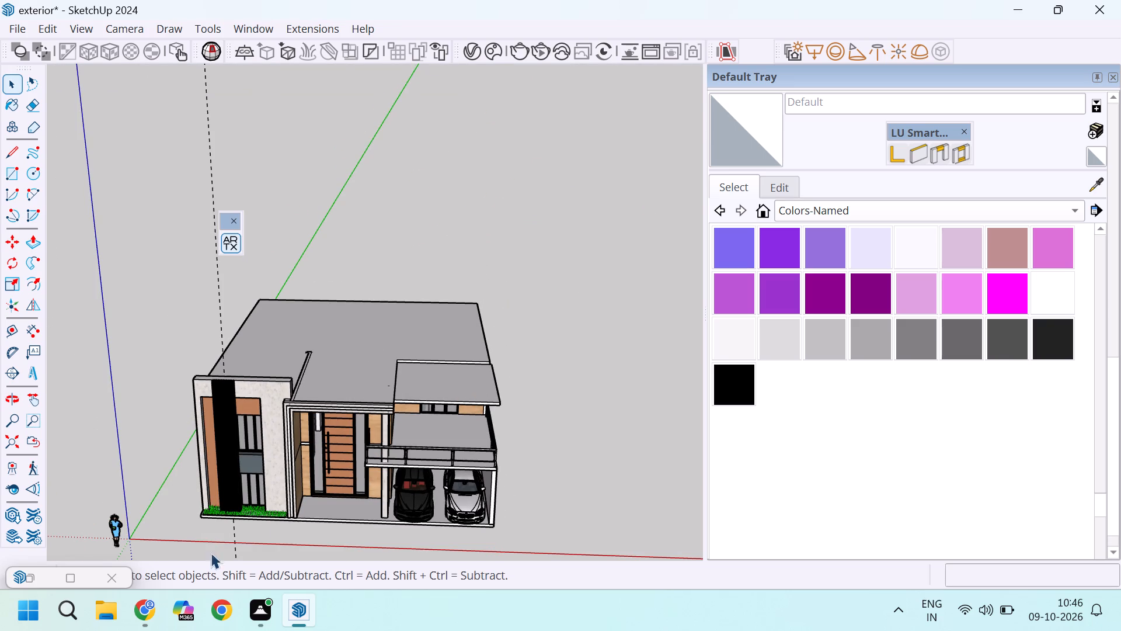
{"action": "left_click", "coordinate": [155, 552]}
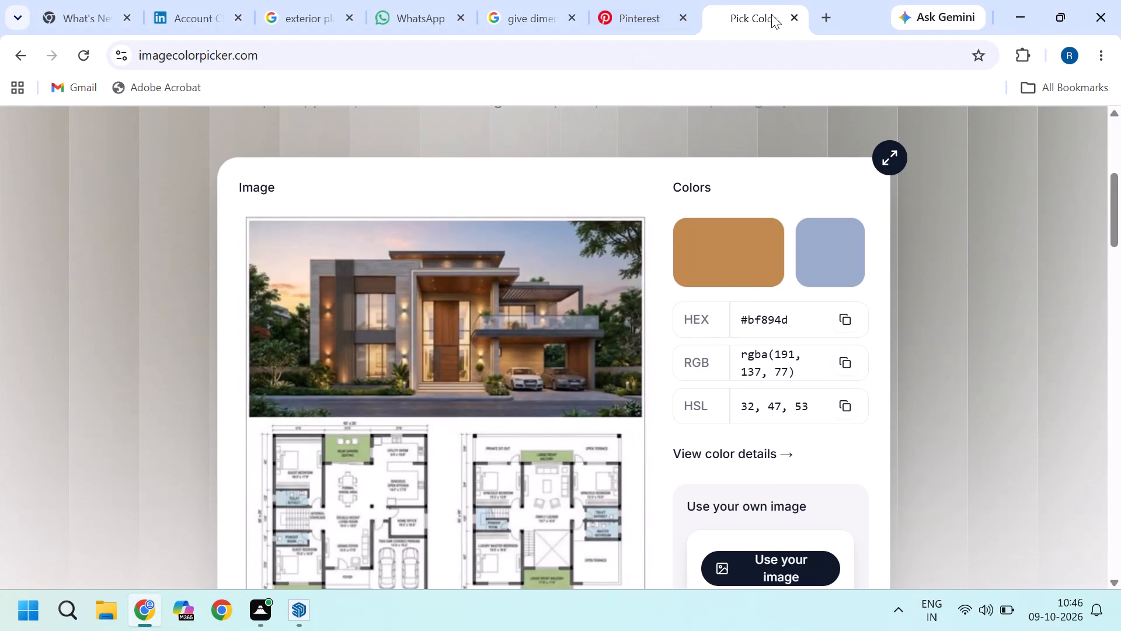
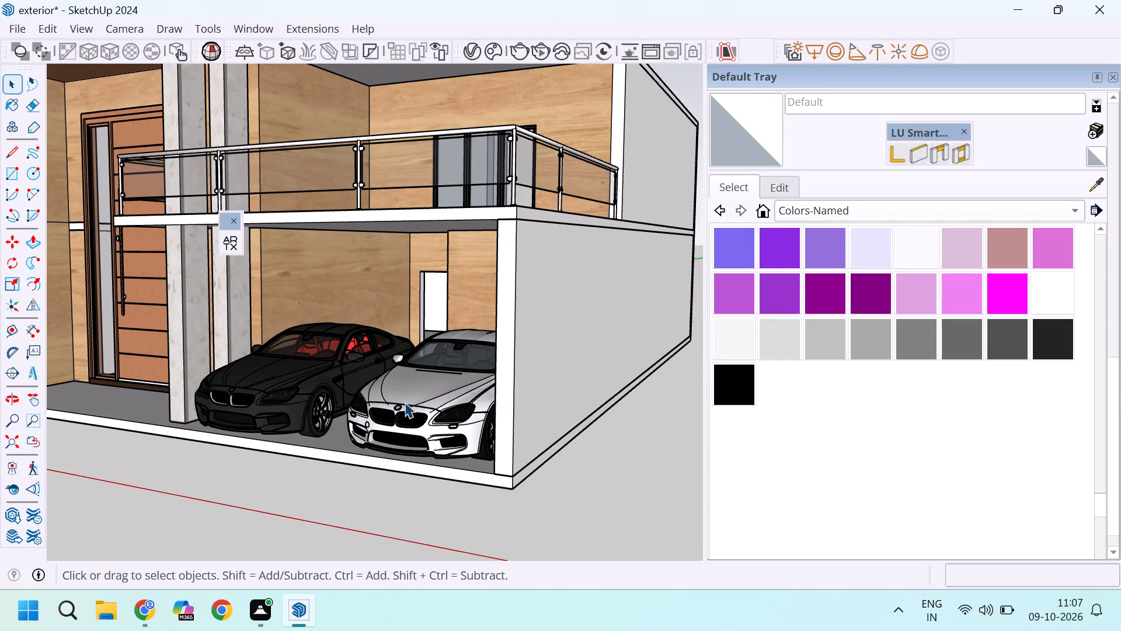
Examine the house model from several angles, covering the carport cars, entrance door, side walls and balcony roof, ending on the front view.
{"action": "middle_click_drag", "start_coordinate": [405, 402], "coordinate": [551, 423]}
{"action": "middle_click", "coordinate": [551, 423]}
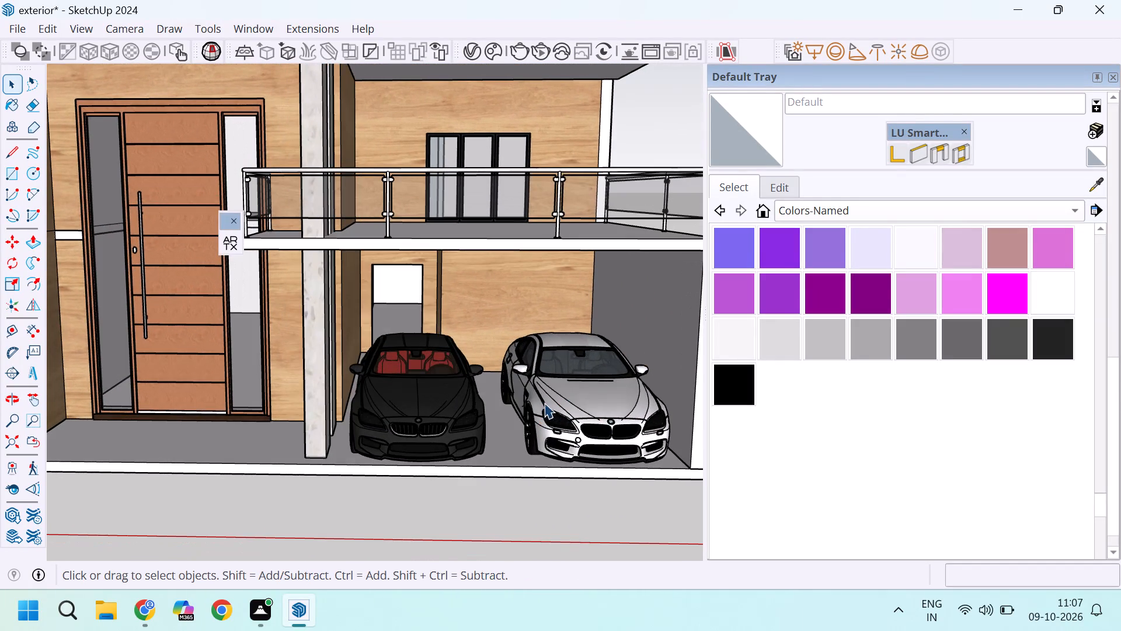
{"action": "scroll", "coordinate": [531, 362], "scroll_direction": "down", "scroll_amount": 11}
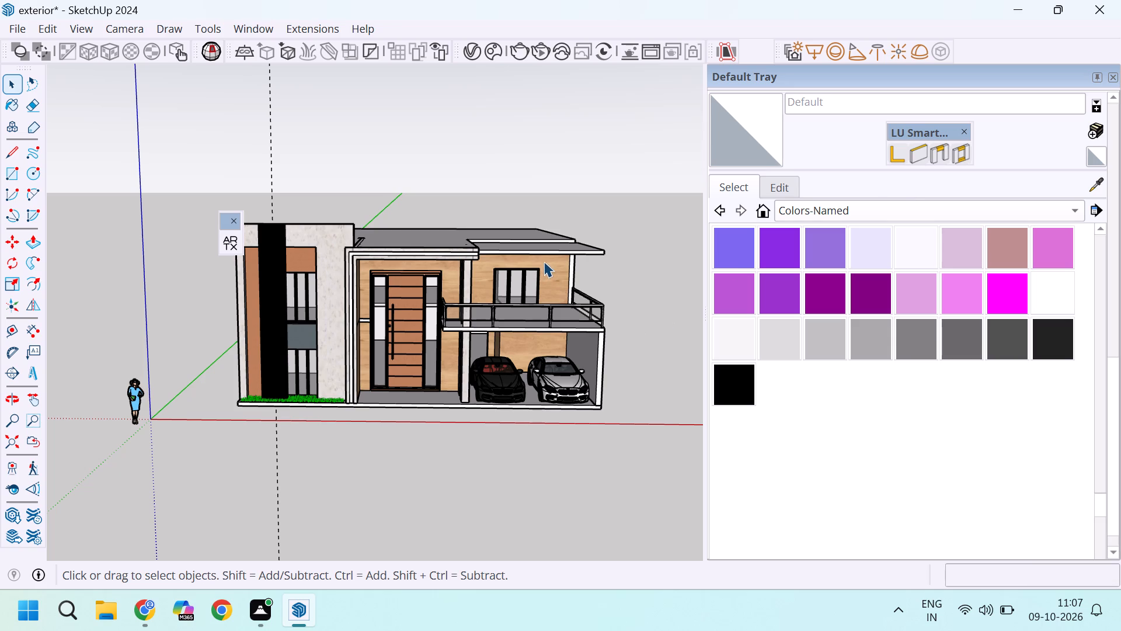
{"action": "scroll", "coordinate": [547, 267], "scroll_direction": "down", "scroll_amount": 4}
{"action": "scroll", "coordinate": [461, 323], "scroll_direction": "up", "scroll_amount": 9}
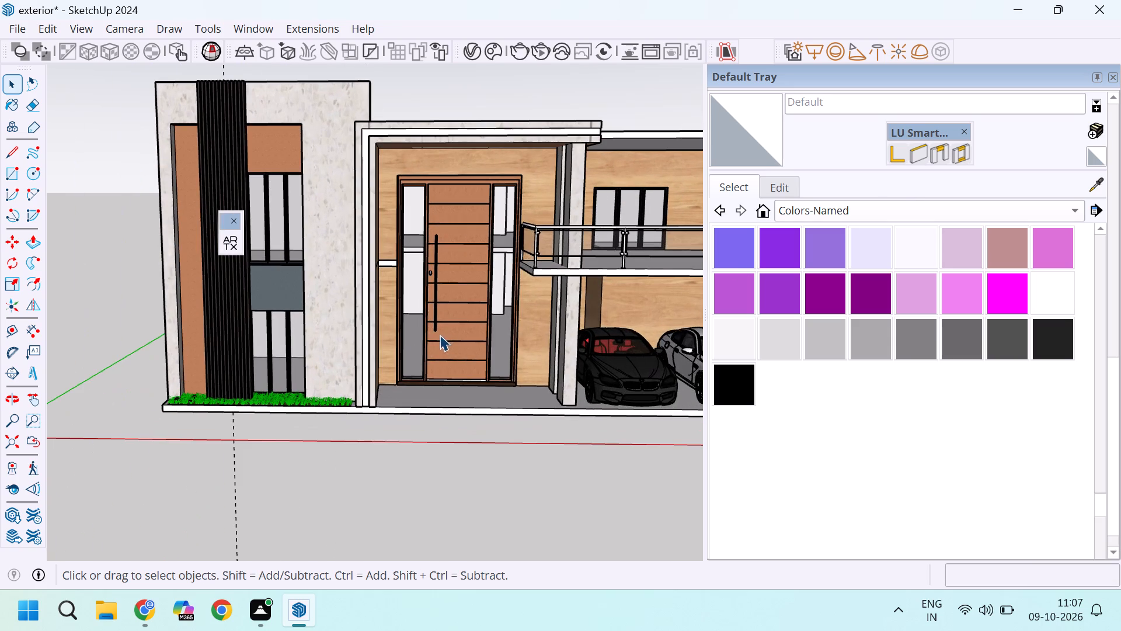
{"action": "scroll", "coordinate": [496, 307], "scroll_direction": "up", "scroll_amount": 3}
{"action": "scroll", "coordinate": [450, 282], "scroll_direction": "up", "scroll_amount": 5}
{"action": "middle_click_drag", "start_coordinate": [483, 346], "coordinate": [448, 360]}
{"action": "scroll", "coordinate": [483, 346], "scroll_direction": "up", "scroll_amount": 1}
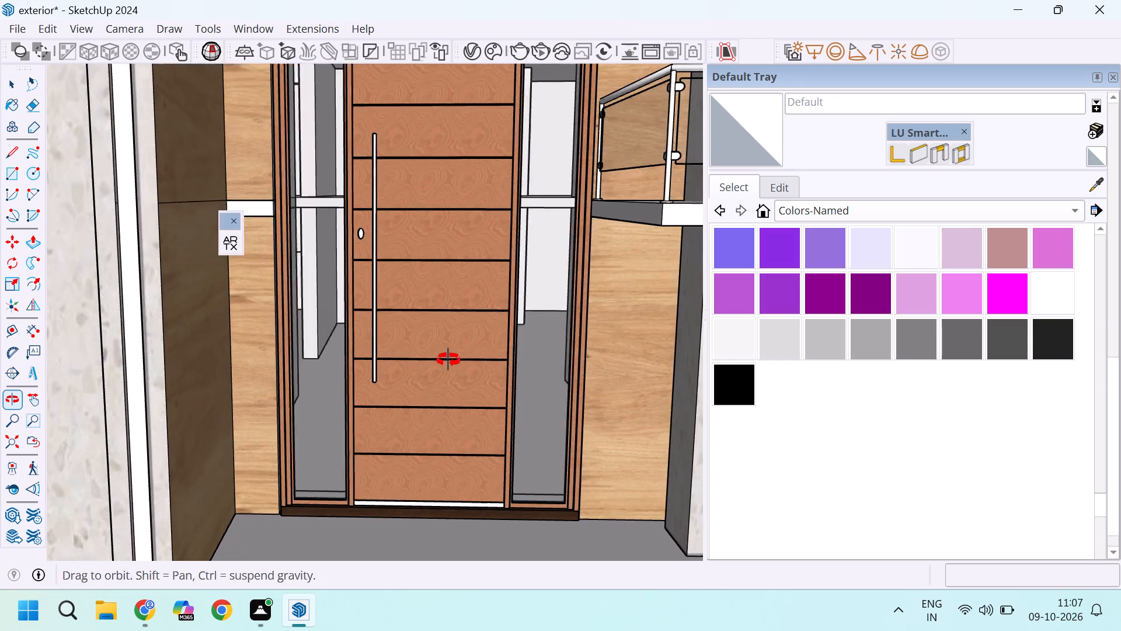
{"action": "middle_click_drag", "start_coordinate": [448, 360], "coordinate": [483, 363]}
{"action": "middle_click", "coordinate": [483, 363]}
{"action": "middle_click", "coordinate": [483, 363]}
{"action": "scroll", "coordinate": [490, 355], "scroll_direction": "down", "scroll_amount": 12}
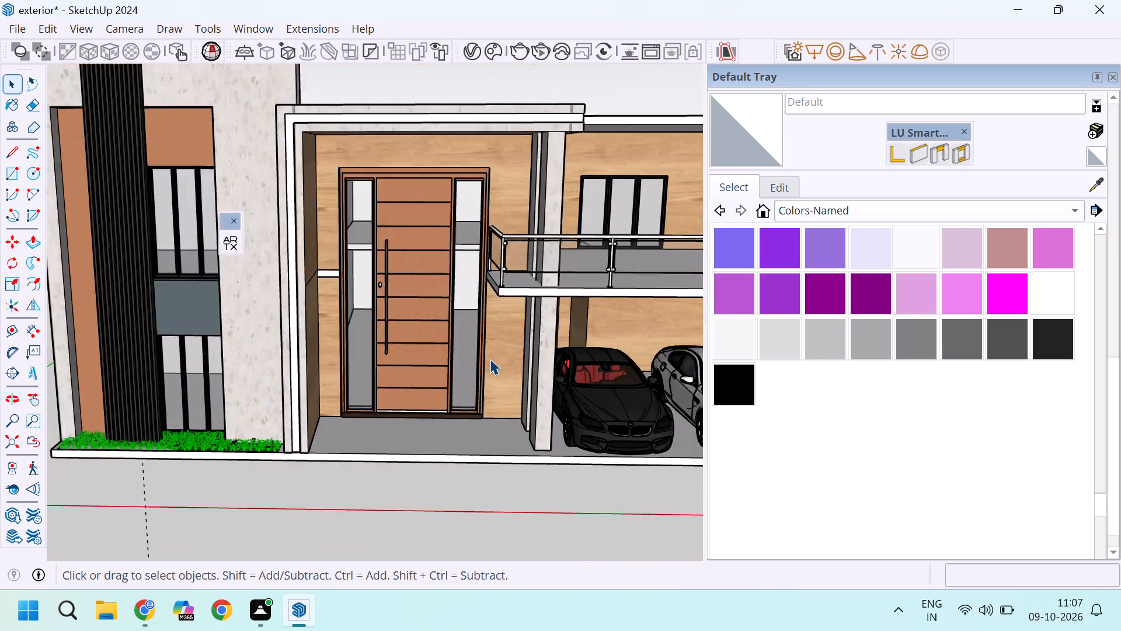
{"action": "scroll", "coordinate": [487, 355], "scroll_direction": "down", "scroll_amount": 4}
{"action": "middle_click_drag", "start_coordinate": [331, 358], "coordinate": [568, 351]}
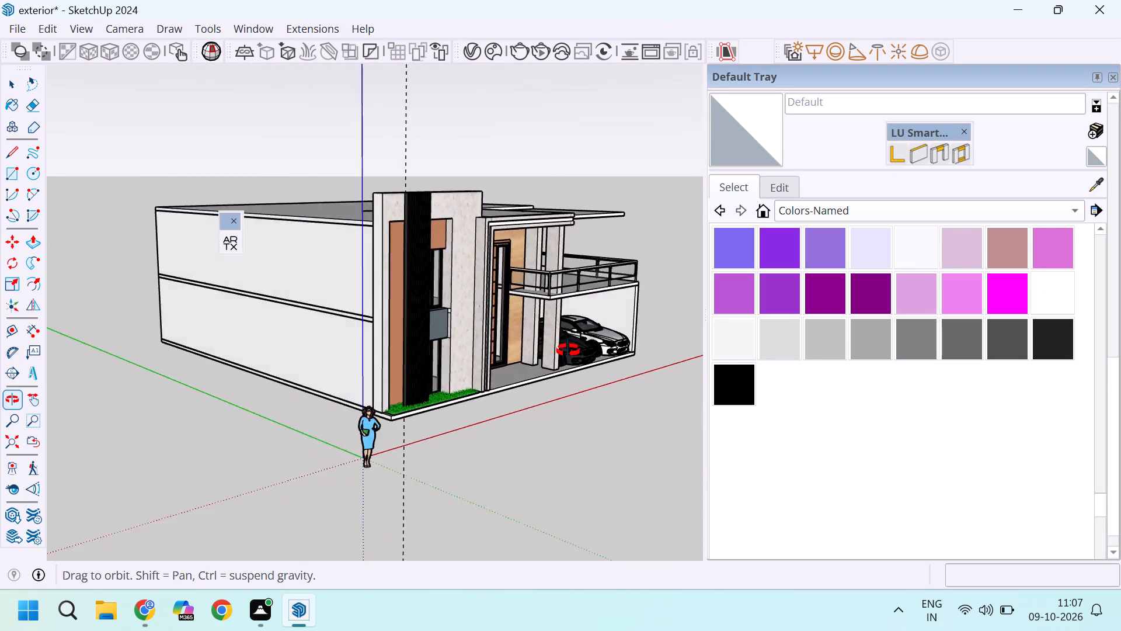
{"action": "middle_click_drag", "start_coordinate": [568, 351], "coordinate": [232, 360]}
{"action": "scroll", "coordinate": [293, 358], "scroll_direction": "up", "scroll_amount": 1}
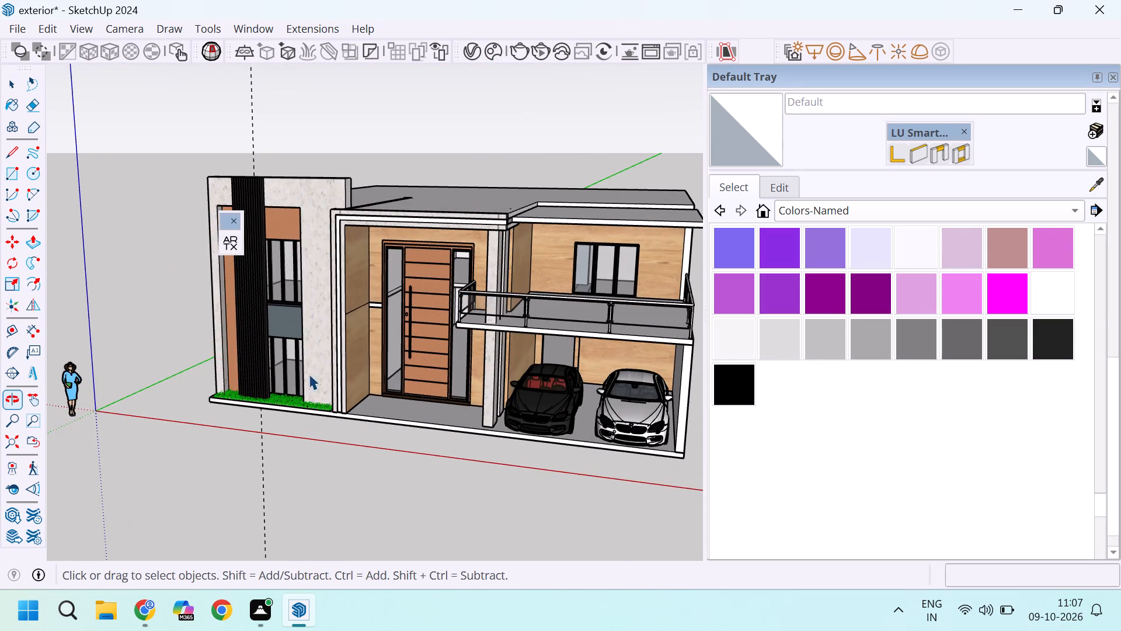
{"action": "scroll", "coordinate": [352, 324], "scroll_direction": "down", "scroll_amount": 4}
{"action": "scroll", "coordinate": [503, 371], "scroll_direction": "up", "scroll_amount": 10}
{"action": "scroll", "coordinate": [401, 331], "scroll_direction": "down", "scroll_amount": 5}
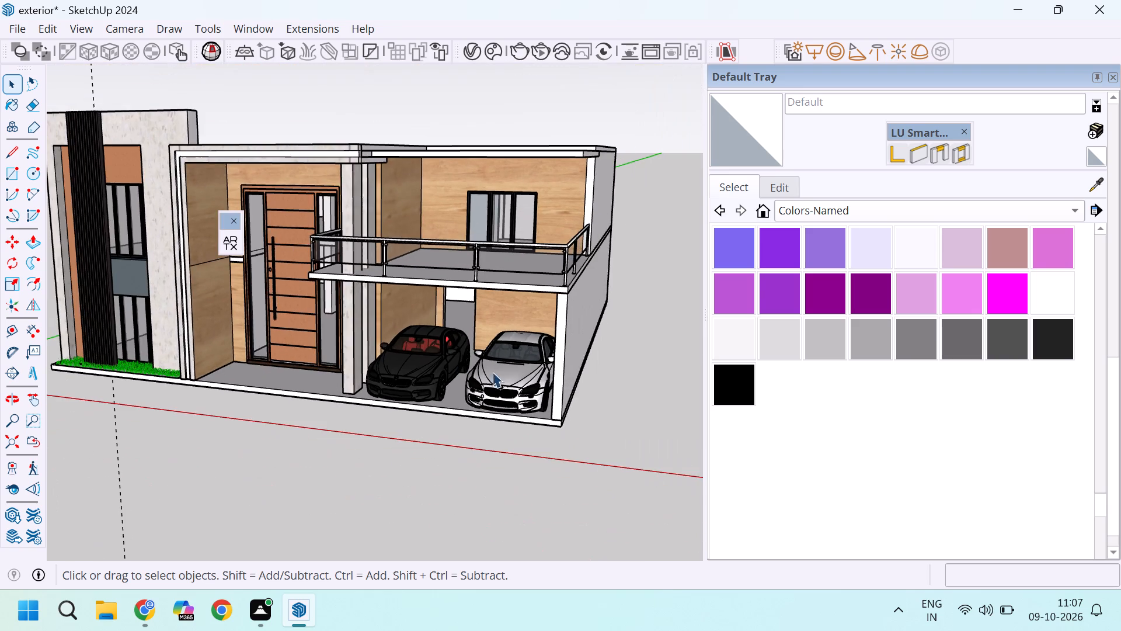
{"action": "middle_click_drag", "start_coordinate": [543, 374], "coordinate": [173, 371]}
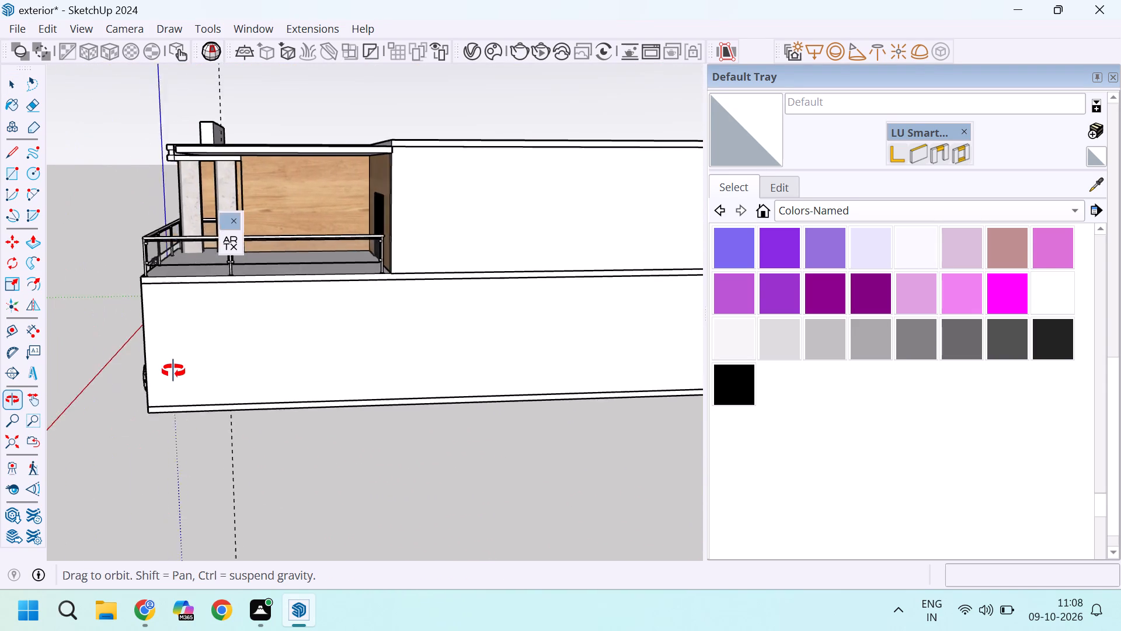
{"action": "middle_click_drag", "start_coordinate": [173, 371], "coordinate": [538, 409]}
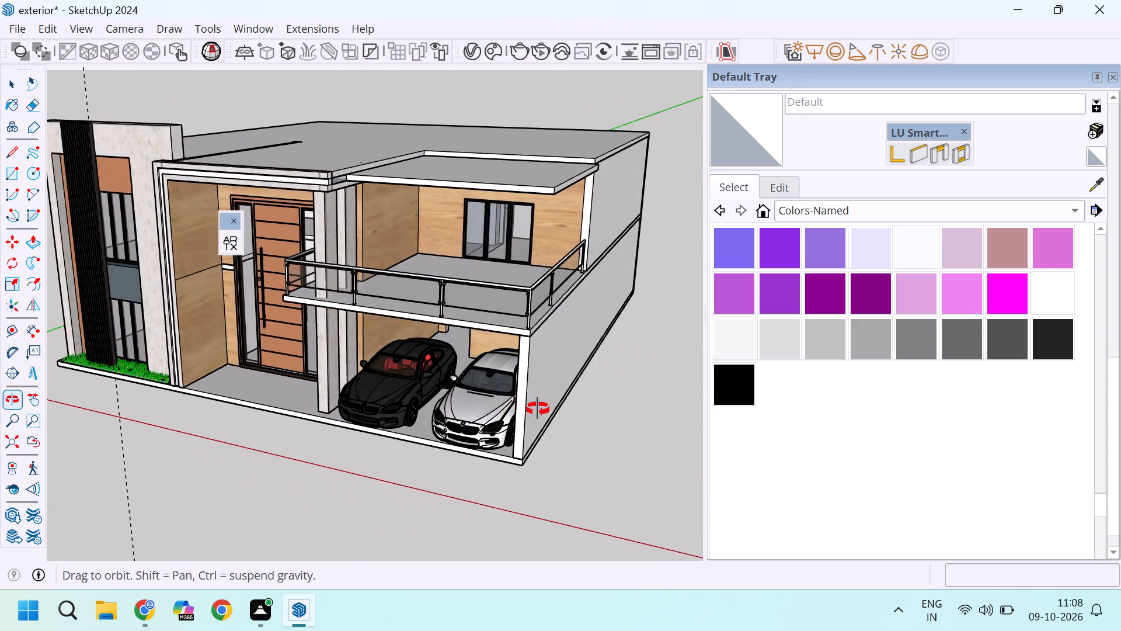
{"action": "middle_click_drag", "start_coordinate": [538, 409], "coordinate": [627, 409]}
{"action": "scroll", "coordinate": [541, 352], "scroll_direction": "down", "scroll_amount": 5}
{"action": "scroll", "coordinate": [447, 395], "scroll_direction": "up", "scroll_amount": 1}
{"action": "middle_click_drag", "start_coordinate": [447, 395], "coordinate": [454, 348]}
{"action": "scroll", "coordinate": [450, 351], "scroll_direction": "up", "scroll_amount": 1}
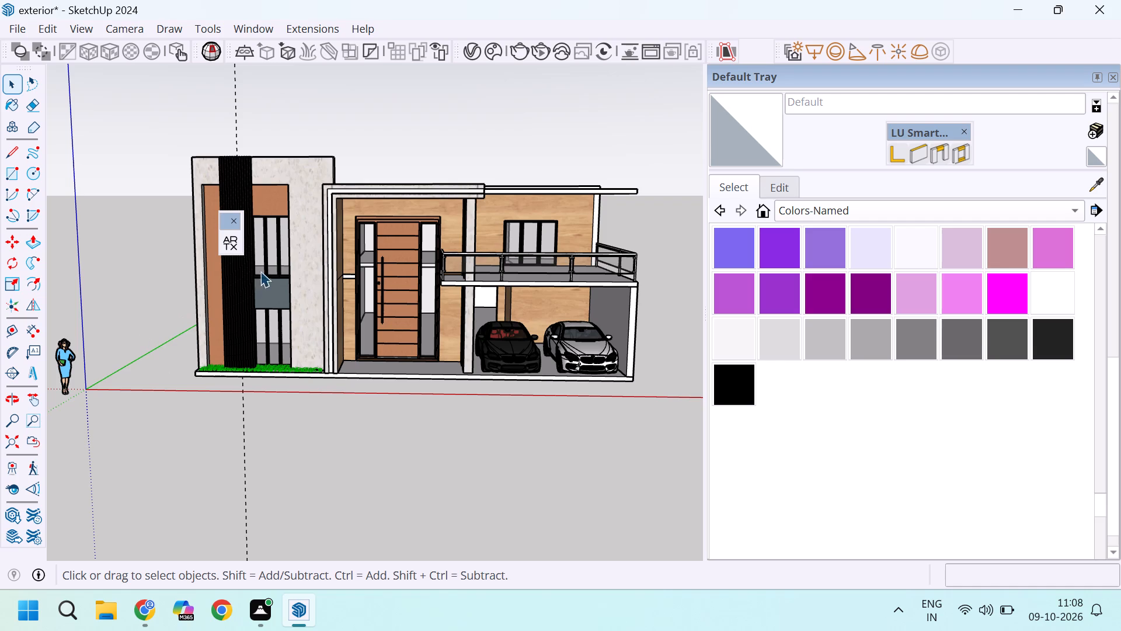
Close the floating ARTX toolbar that covers the front of the house.
{"action": "left_click", "coordinate": [238, 222]}
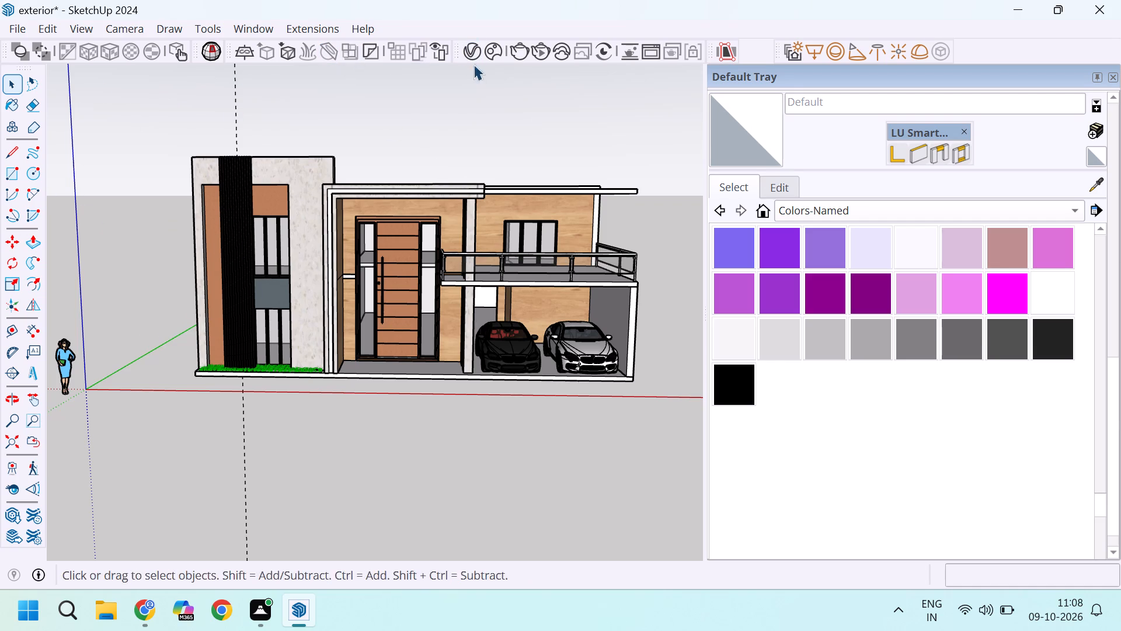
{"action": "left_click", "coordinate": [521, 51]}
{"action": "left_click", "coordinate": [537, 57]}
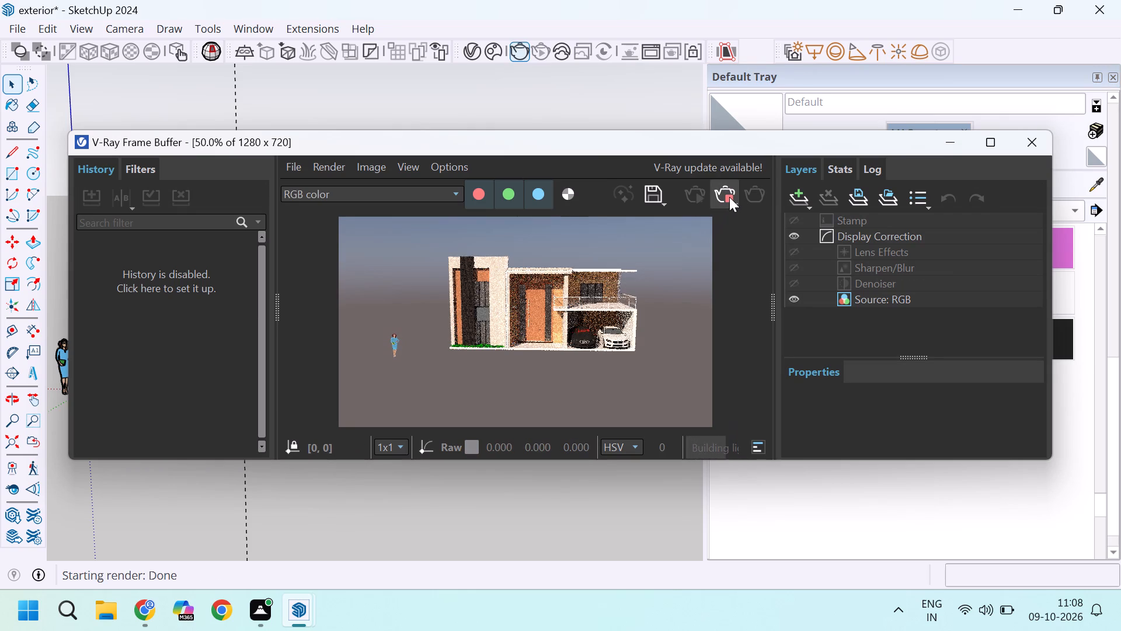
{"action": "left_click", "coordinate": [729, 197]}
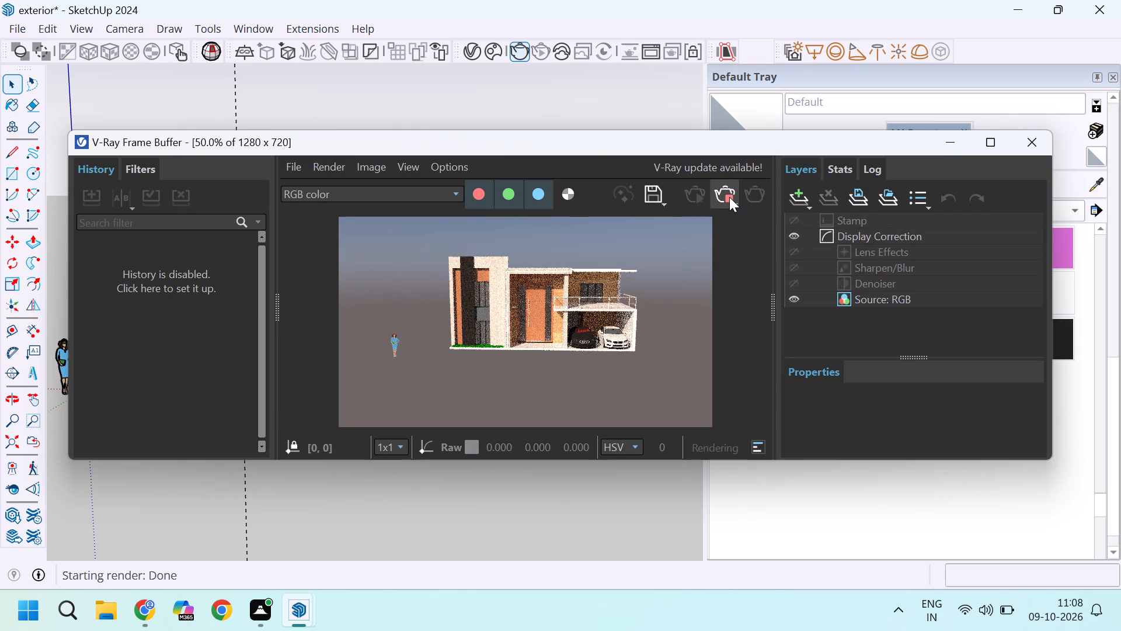
Start an interactive V-Ray render of the house front and maximize the frame buffer window.
{"action": "left_click", "coordinate": [695, 199]}
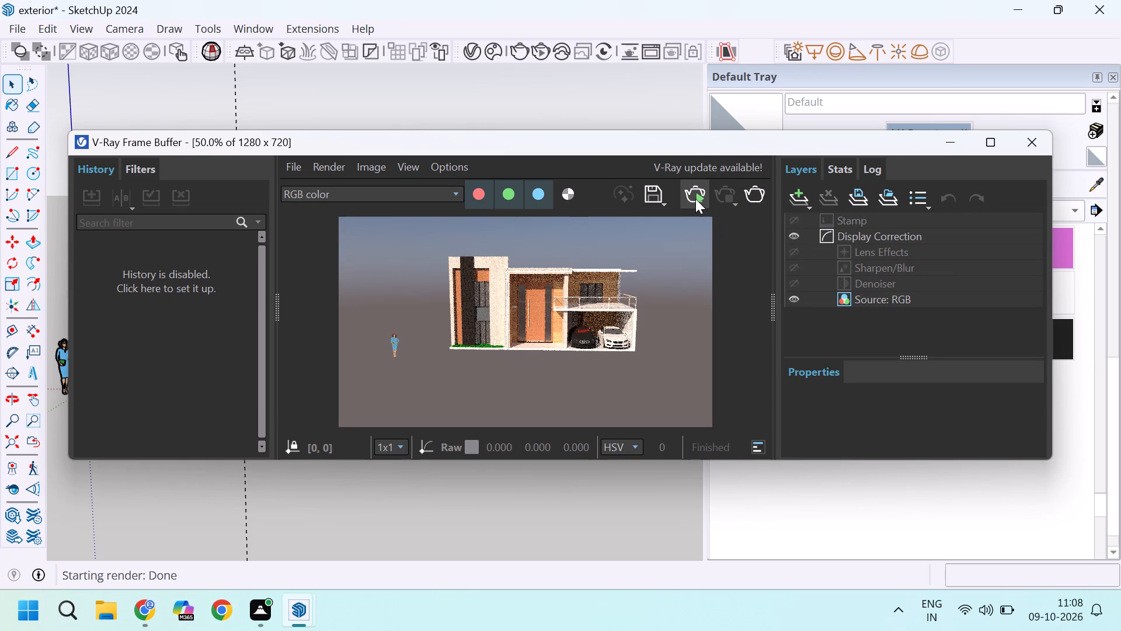
{"action": "left_click", "coordinate": [993, 145]}
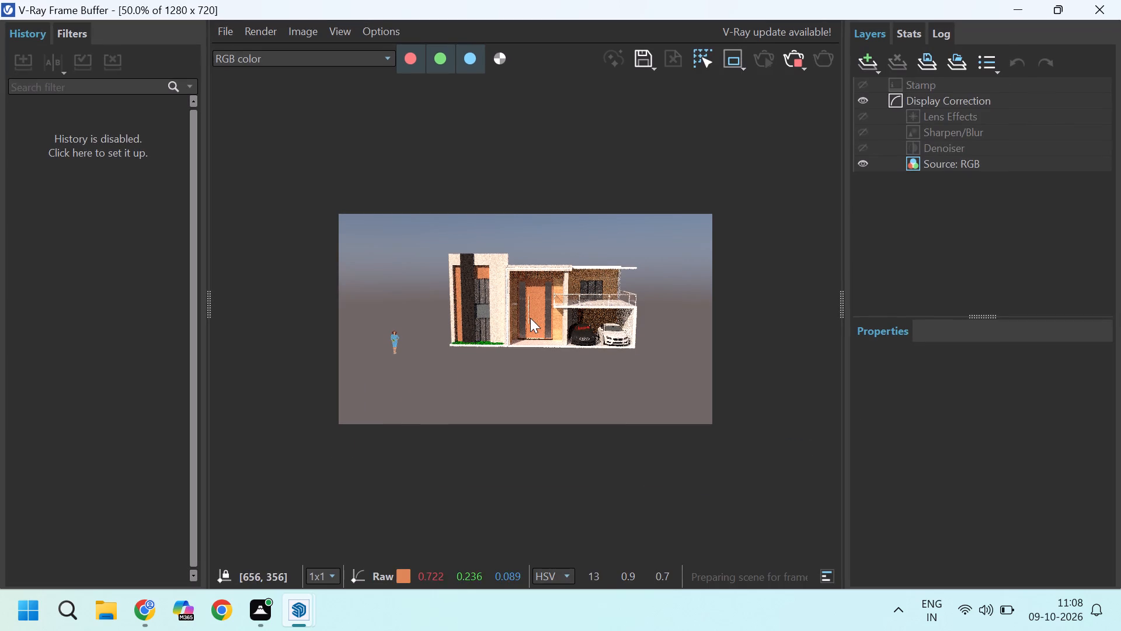
Examine the rendered facade materials, entrance door, balcony railing and carport cars up close, and minimize the frame buffer.
{"action": "scroll", "coordinate": [520, 287], "scroll_direction": "up", "scroll_amount": 4}
{"action": "scroll", "coordinate": [573, 302], "scroll_direction": "down", "scroll_amount": 3}
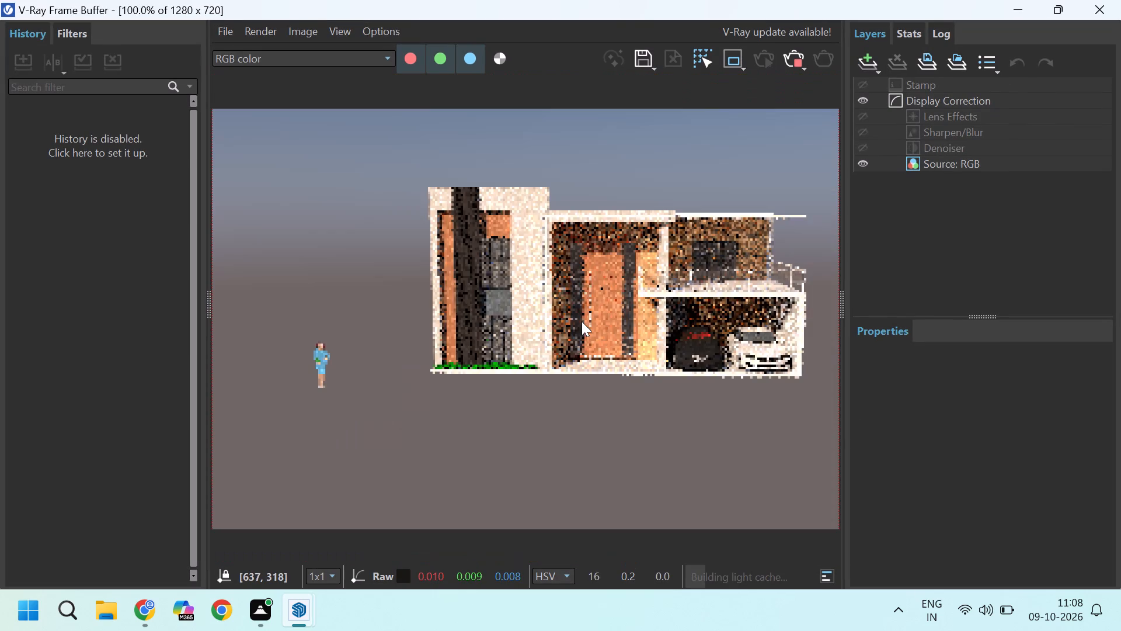
{"action": "scroll", "coordinate": [763, 213], "scroll_direction": "up", "scroll_amount": 1}
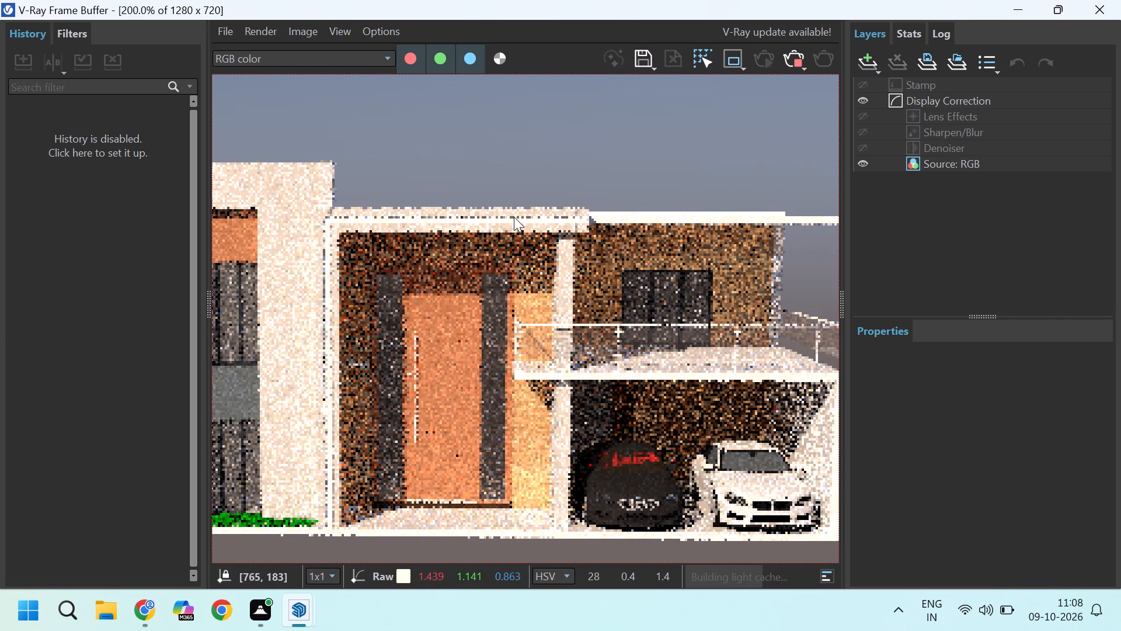
{"action": "scroll", "coordinate": [516, 219], "scroll_direction": "down", "scroll_amount": 1}
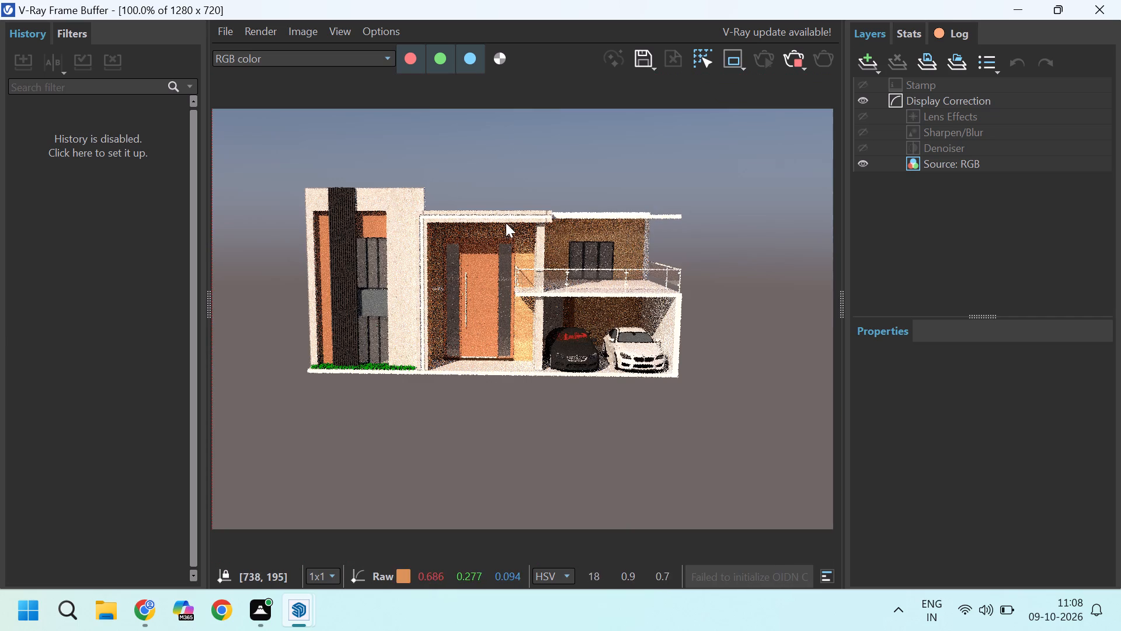
{"action": "scroll", "coordinate": [422, 224], "scroll_direction": "up", "scroll_amount": 2}
{"action": "scroll", "coordinate": [437, 241], "scroll_direction": "down", "scroll_amount": 1}
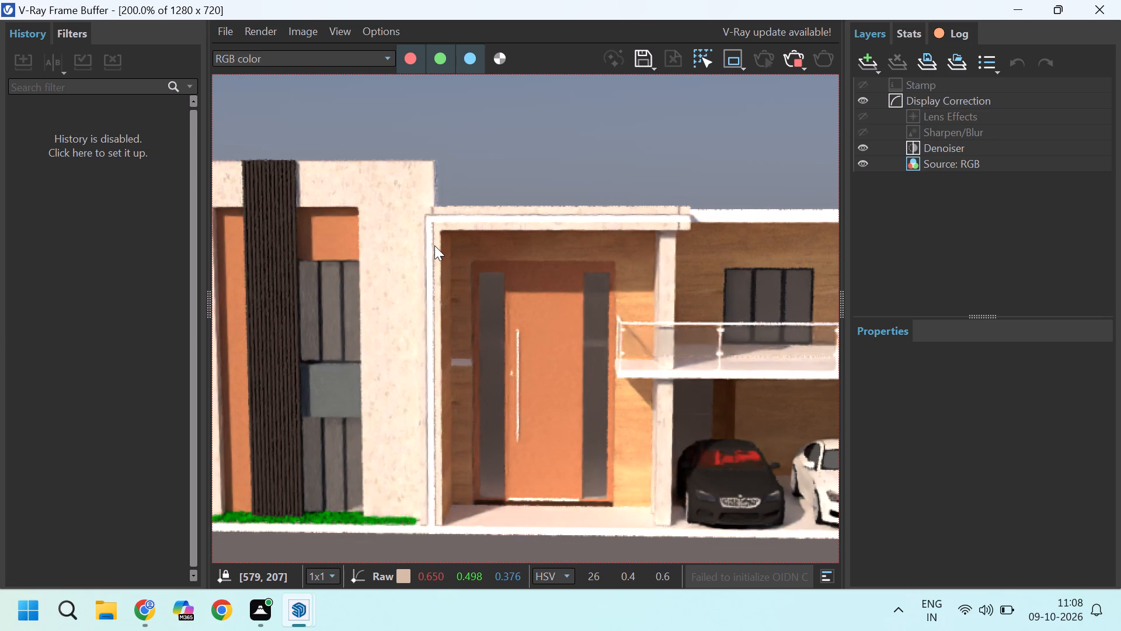
{"action": "scroll", "coordinate": [434, 245], "scroll_direction": "down", "scroll_amount": 1}
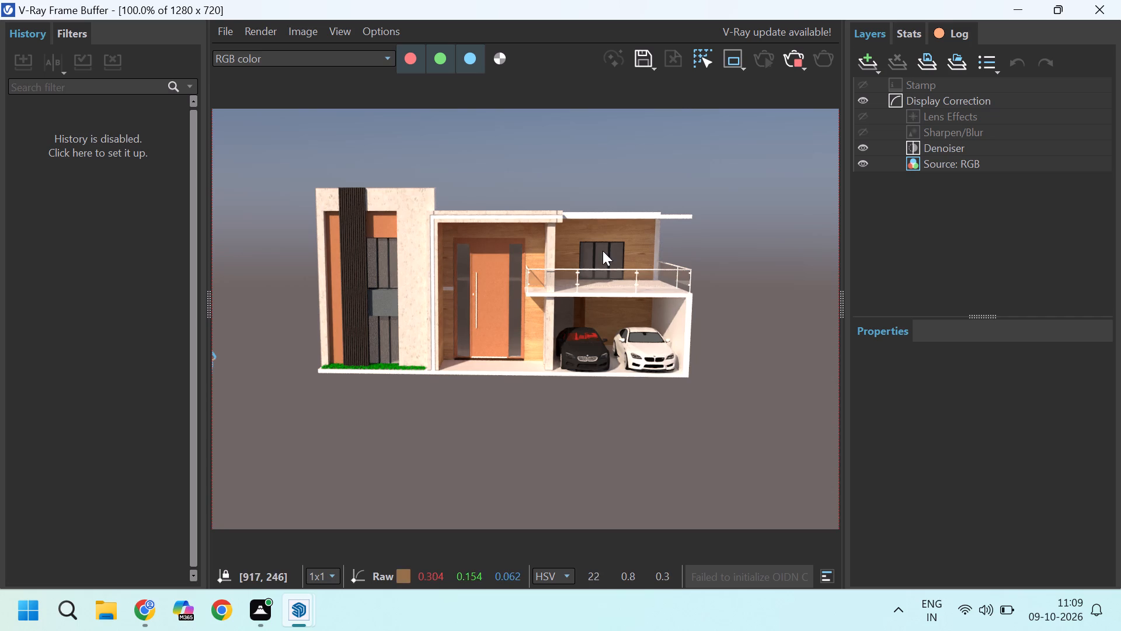
{"action": "scroll", "coordinate": [510, 272], "scroll_direction": "up", "scroll_amount": 1}
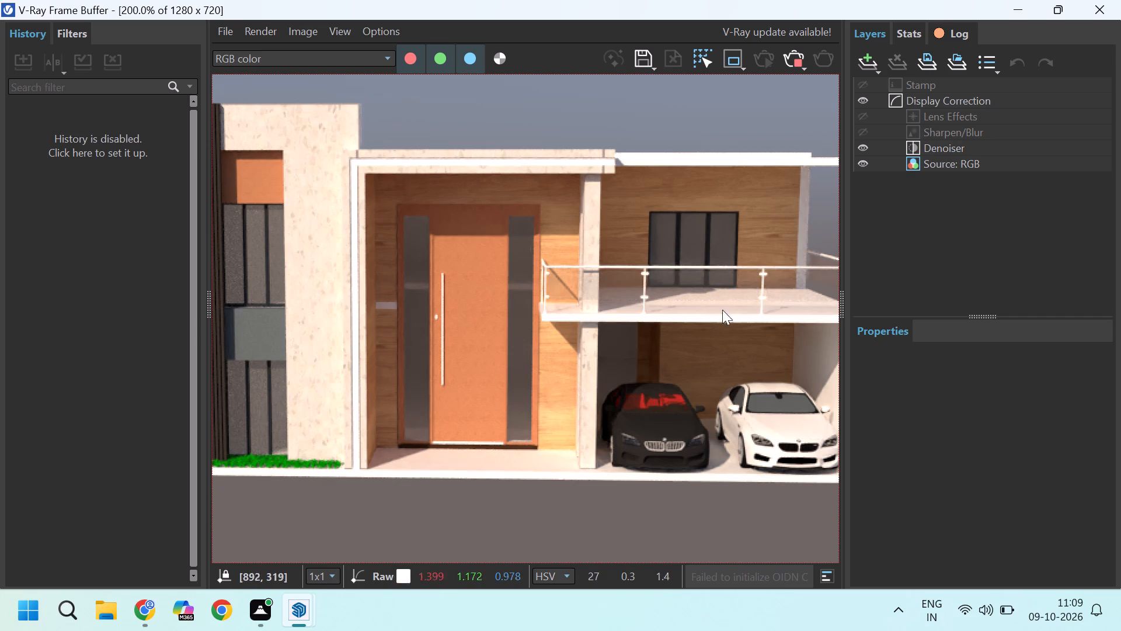
{"action": "scroll", "coordinate": [791, 374], "scroll_direction": "down", "scroll_amount": 1}
{"action": "scroll", "coordinate": [367, 278], "scroll_direction": "down", "scroll_amount": 2}
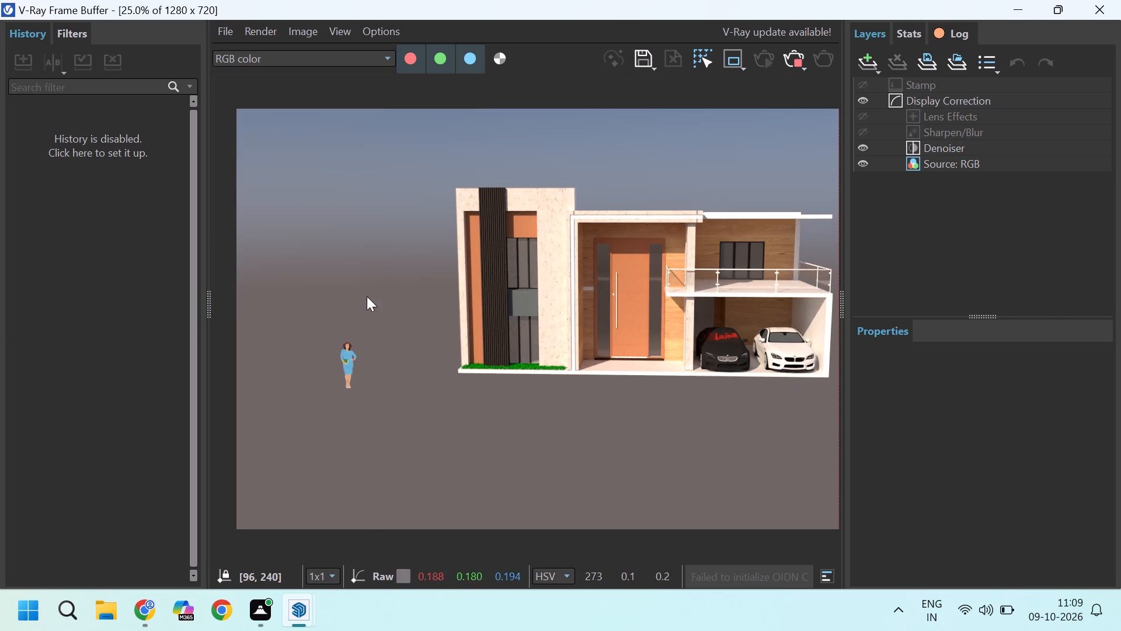
{"action": "scroll", "coordinate": [538, 281], "scroll_direction": "up", "scroll_amount": 3}
{"action": "scroll", "coordinate": [412, 341], "scroll_direction": "down", "scroll_amount": 2}
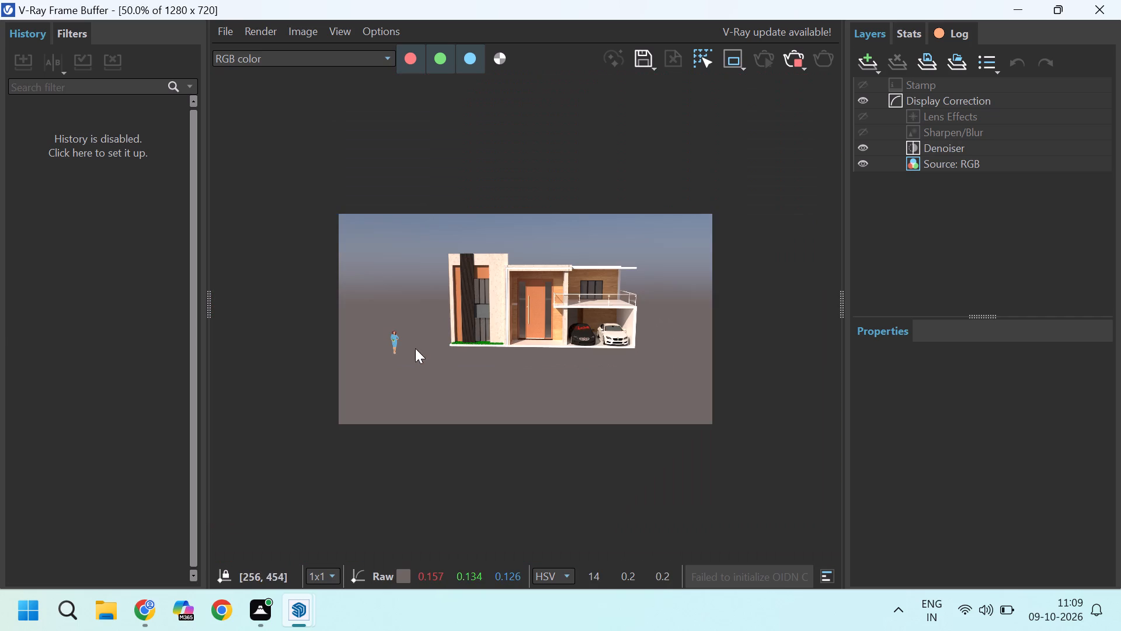
{"action": "scroll", "coordinate": [506, 275], "scroll_direction": "up", "scroll_amount": 2}
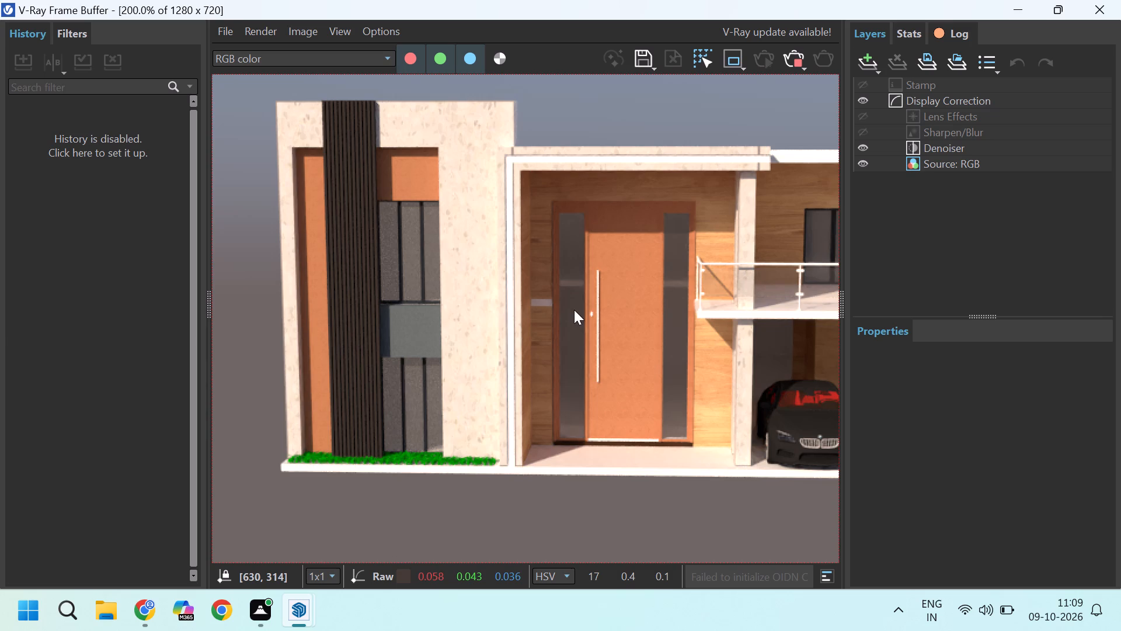
{"action": "middle_click_drag", "start_coordinate": [574, 310], "coordinate": [566, 310]}
{"action": "middle_click", "coordinate": [559, 310]}
{"action": "middle_click_drag", "start_coordinate": [550, 310], "coordinate": [476, 303]}
{"action": "middle_click", "coordinate": [476, 303]}
{"action": "middle_click", "coordinate": [476, 303]}
{"action": "middle_click", "coordinate": [476, 303]}
{"action": "middle_click", "coordinate": [476, 303]}
{"action": "middle_click_drag", "start_coordinate": [472, 297], "coordinate": [470, 288]}
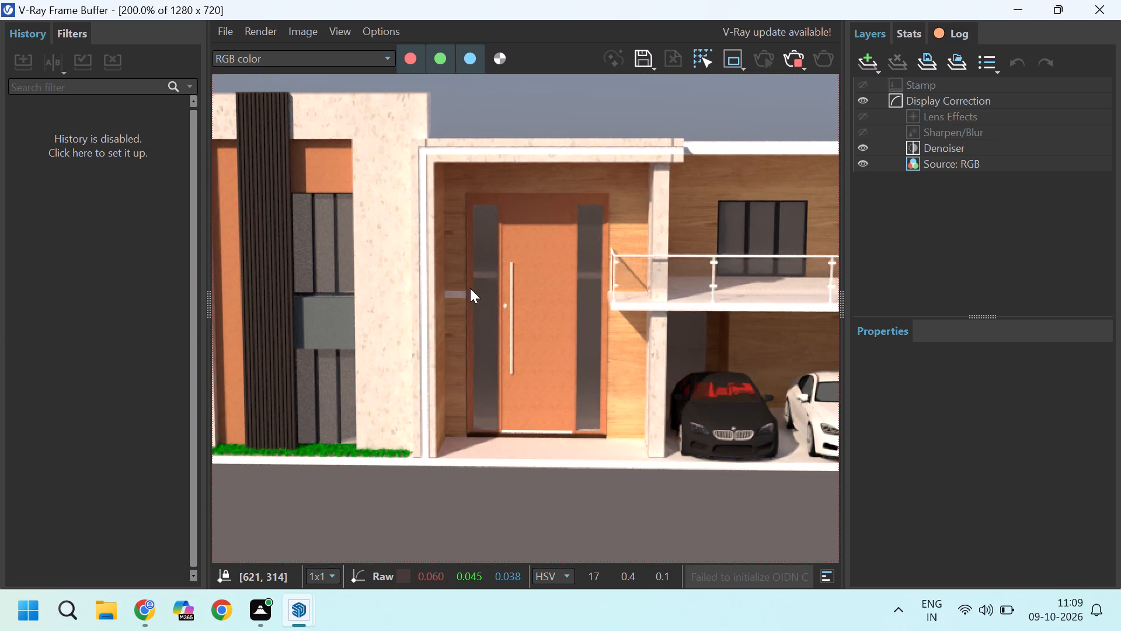
{"action": "middle_click_drag", "start_coordinate": [470, 288], "coordinate": [464, 278]}
{"action": "scroll", "coordinate": [584, 279], "scroll_direction": "up", "scroll_amount": 1}
{"action": "middle_click_drag", "start_coordinate": [584, 279], "coordinate": [541, 290]}
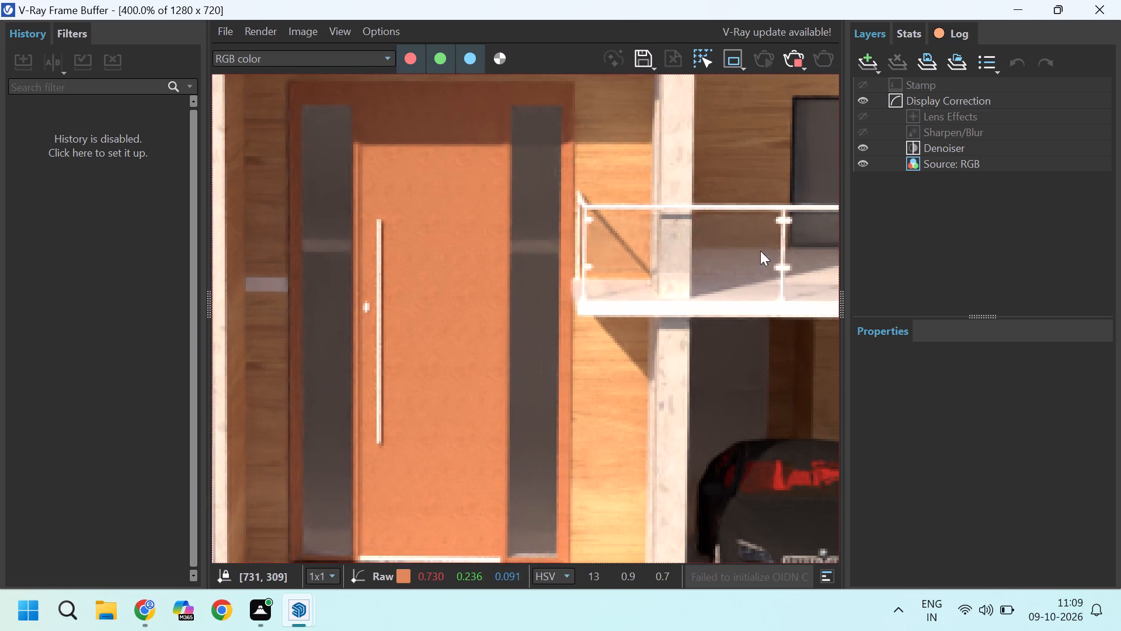
{"action": "left_click", "coordinate": [1021, 8]}
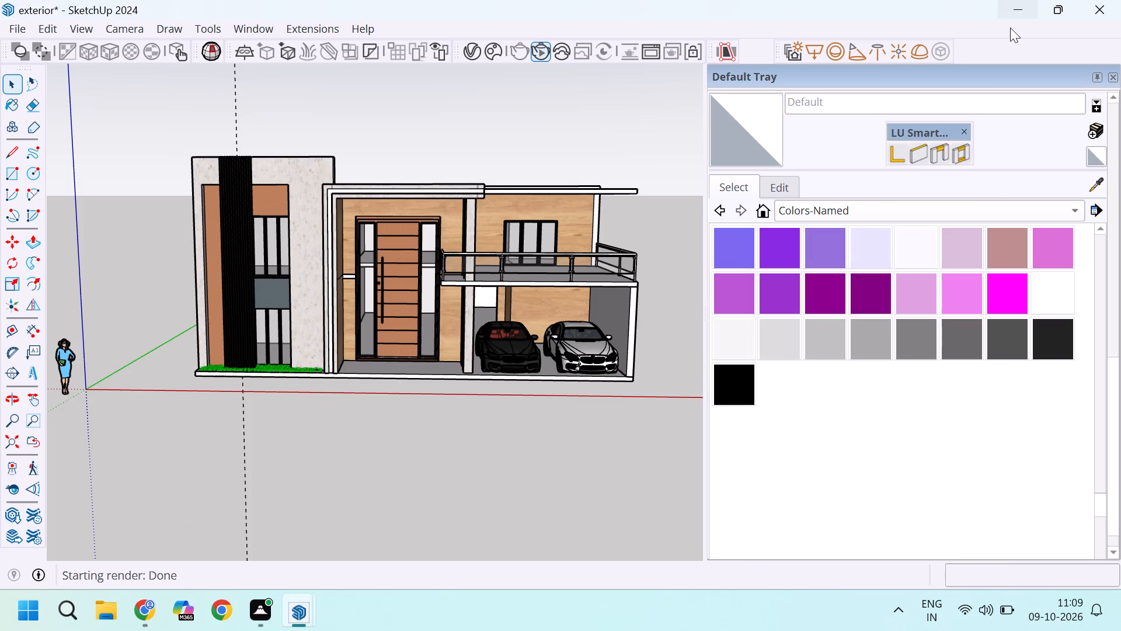
Examine the modelled house front and roof from several angles, including a close look at the glazed balcony window.
{"action": "scroll", "coordinate": [588, 284], "scroll_direction": "down", "scroll_amount": 6}
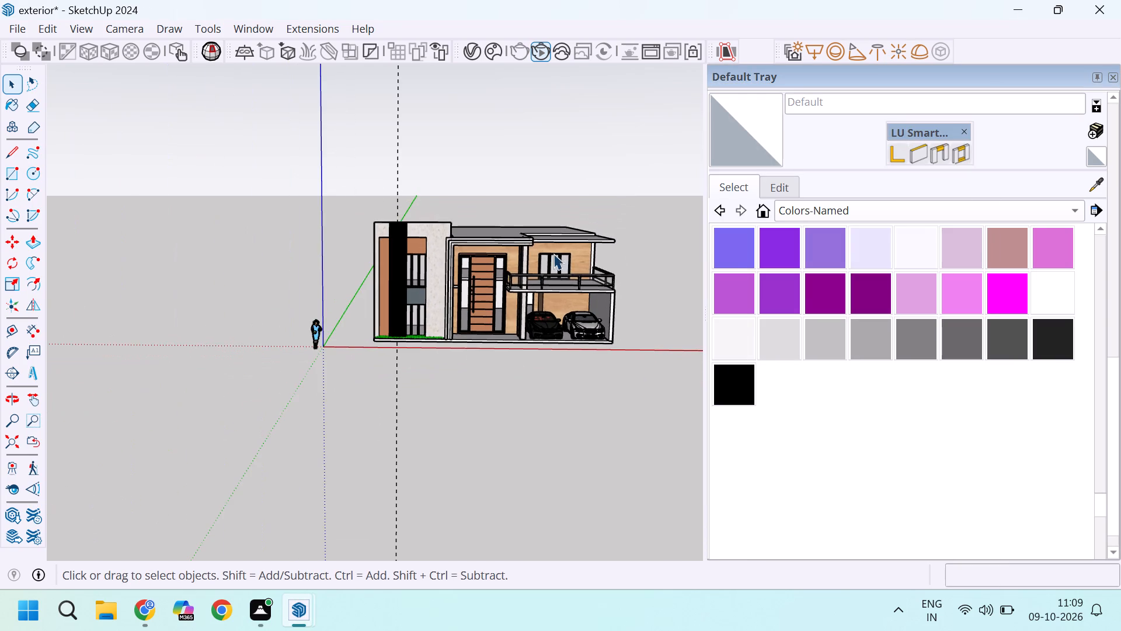
{"action": "scroll", "coordinate": [531, 240], "scroll_direction": "up", "scroll_amount": 6}
{"action": "scroll", "coordinate": [580, 321], "scroll_direction": "up", "scroll_amount": 1}
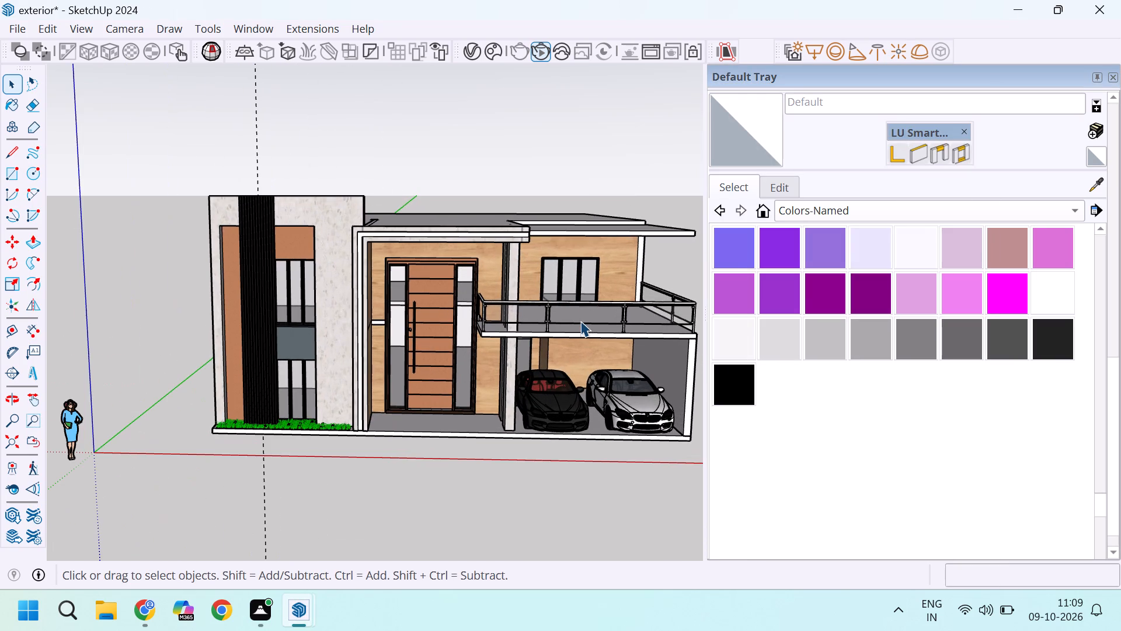
{"action": "middle_click_drag", "start_coordinate": [549, 310], "coordinate": [441, 332]}
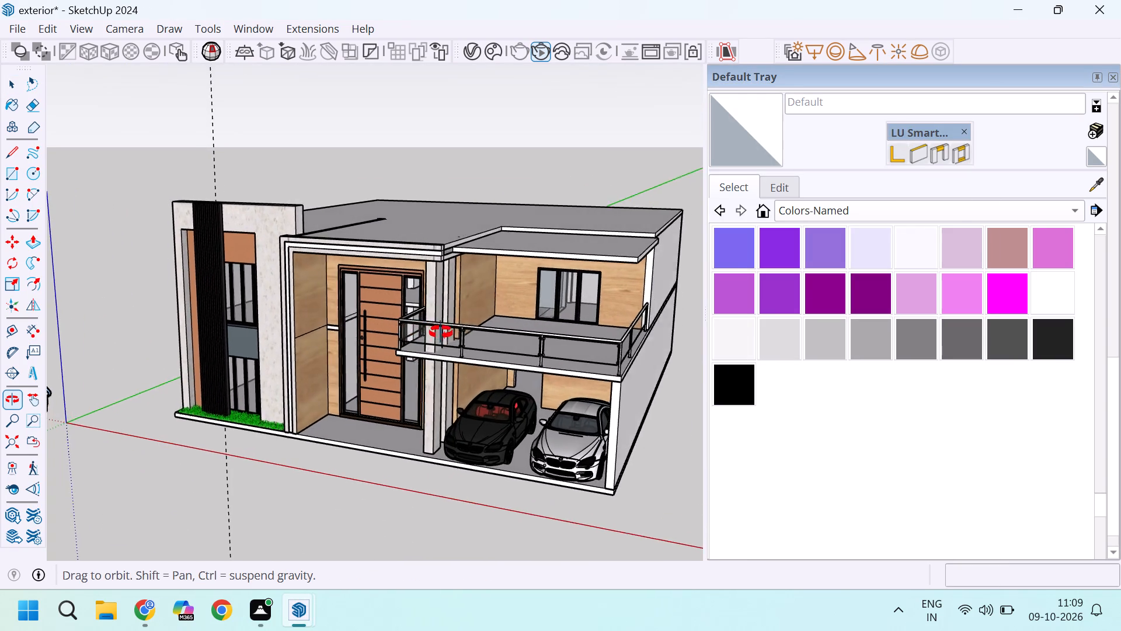
{"action": "middle_click_drag", "start_coordinate": [441, 332], "coordinate": [578, 330]}
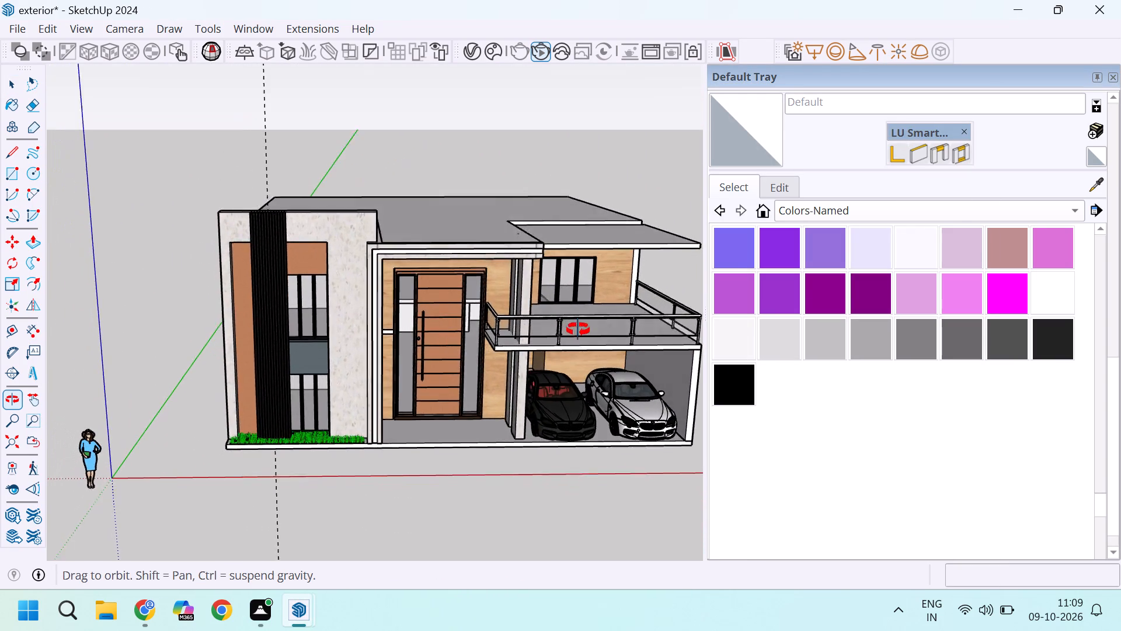
{"action": "middle_click_drag", "start_coordinate": [578, 330], "coordinate": [518, 332]}
{"action": "scroll", "coordinate": [579, 283], "scroll_direction": "up", "scroll_amount": 2}
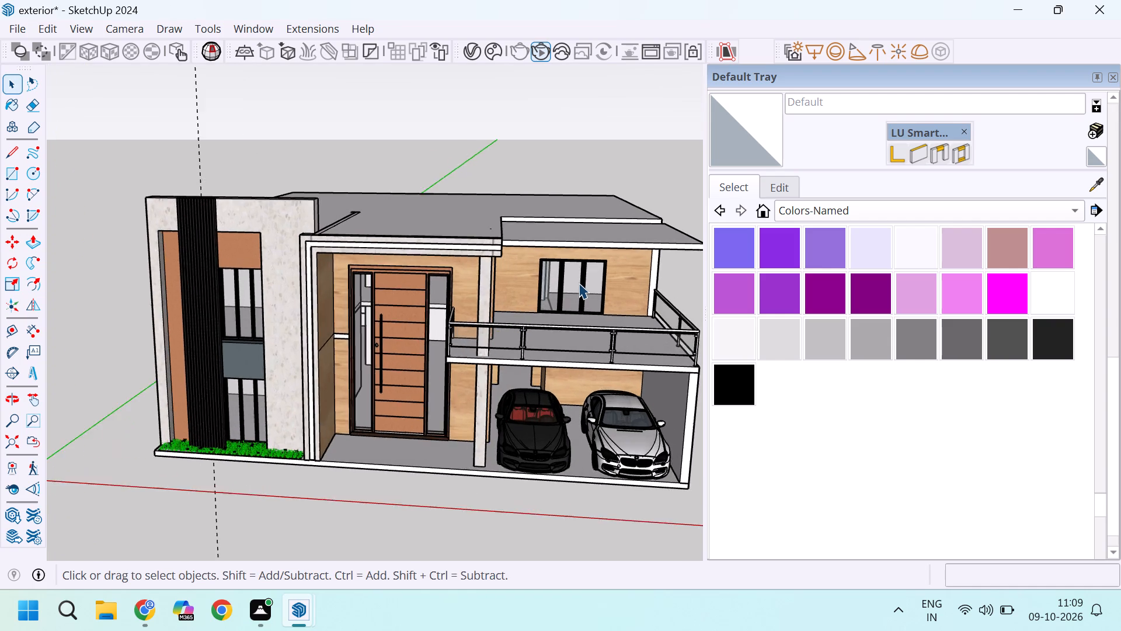
{"action": "scroll", "coordinate": [579, 283], "scroll_direction": "up", "scroll_amount": 18}
{"action": "middle_click_drag", "start_coordinate": [552, 289], "coordinate": [529, 324]}
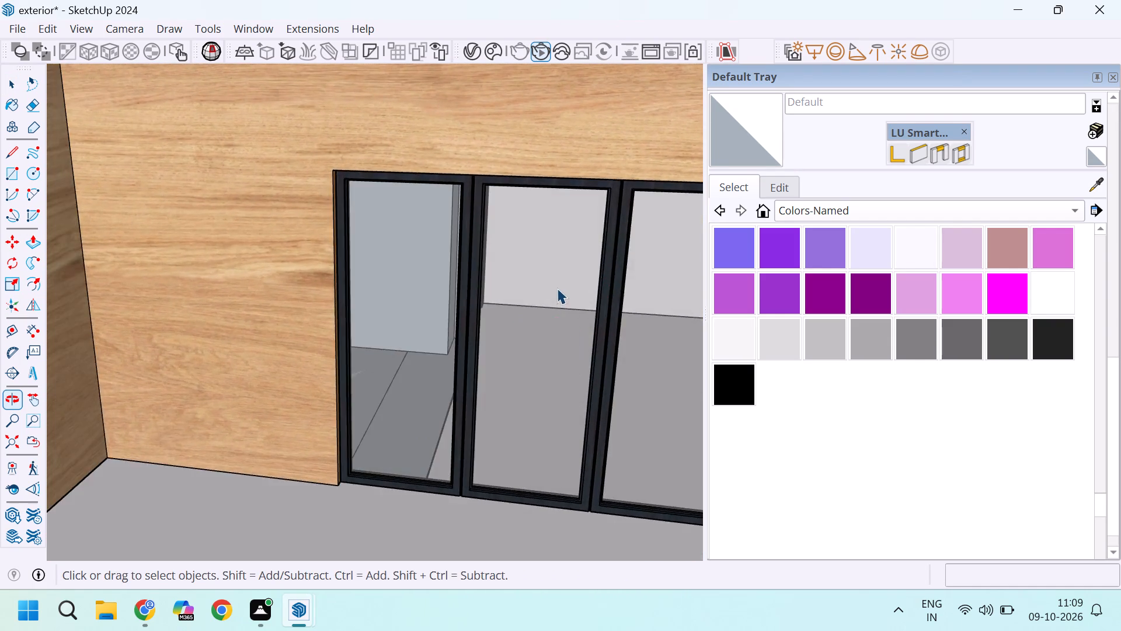
{"action": "scroll", "coordinate": [557, 288], "scroll_direction": "down", "scroll_amount": 20}
{"action": "scroll", "coordinate": [557, 288], "scroll_direction": "down", "scroll_amount": 8}
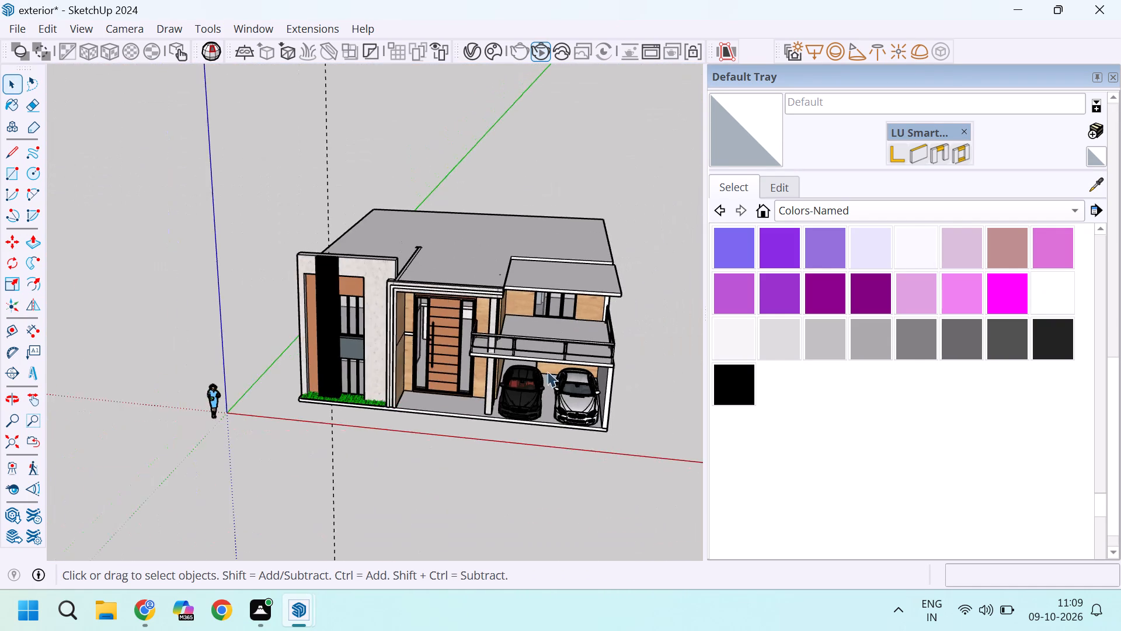
Examine the modelled house front from several angles, including a close look at the two carport cars and the wall behind them.
{"action": "middle_click_drag", "start_coordinate": [508, 423], "coordinate": [563, 373]}
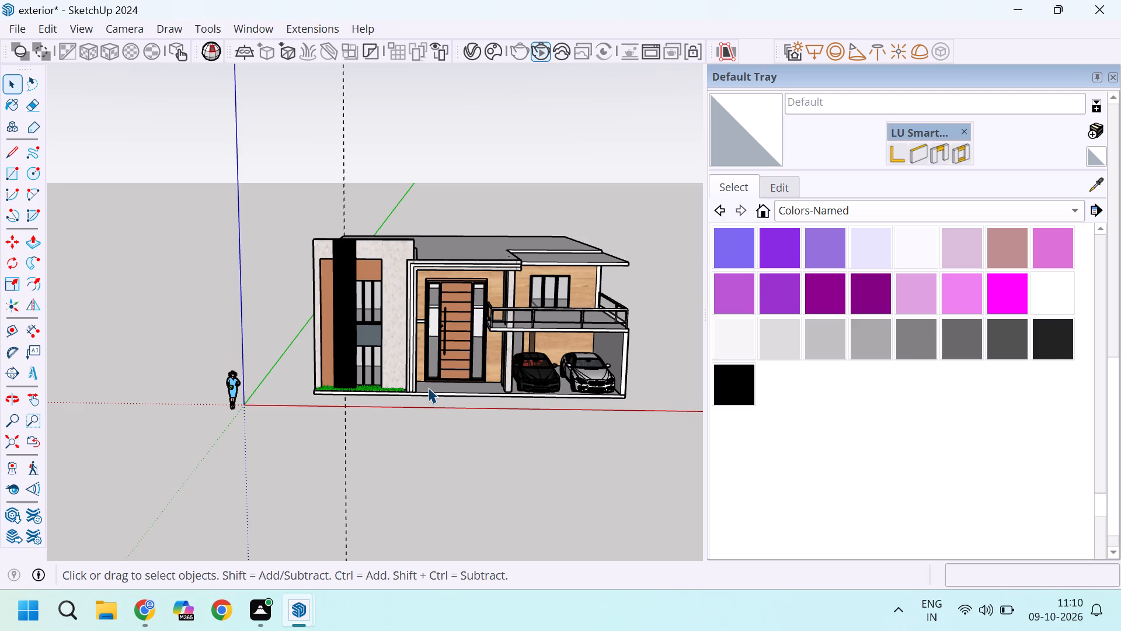
{"action": "scroll", "coordinate": [431, 396], "scroll_direction": "down", "scroll_amount": 2}
{"action": "scroll", "coordinate": [479, 356], "scroll_direction": "up", "scroll_amount": 3}
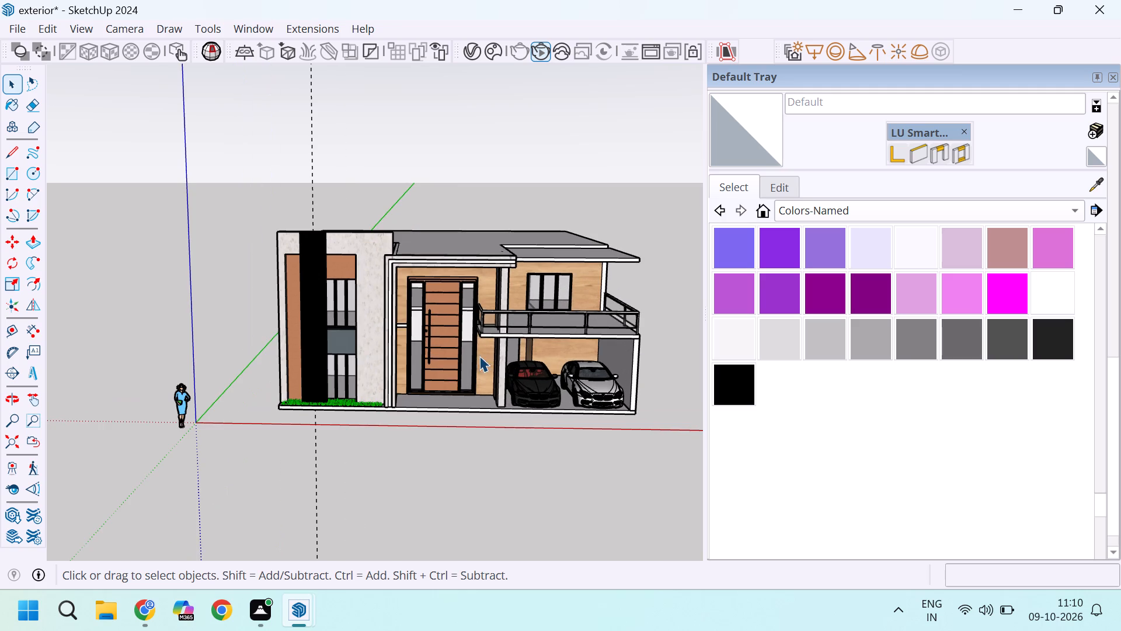
{"action": "scroll", "coordinate": [464, 397], "scroll_direction": "up", "scroll_amount": 2}
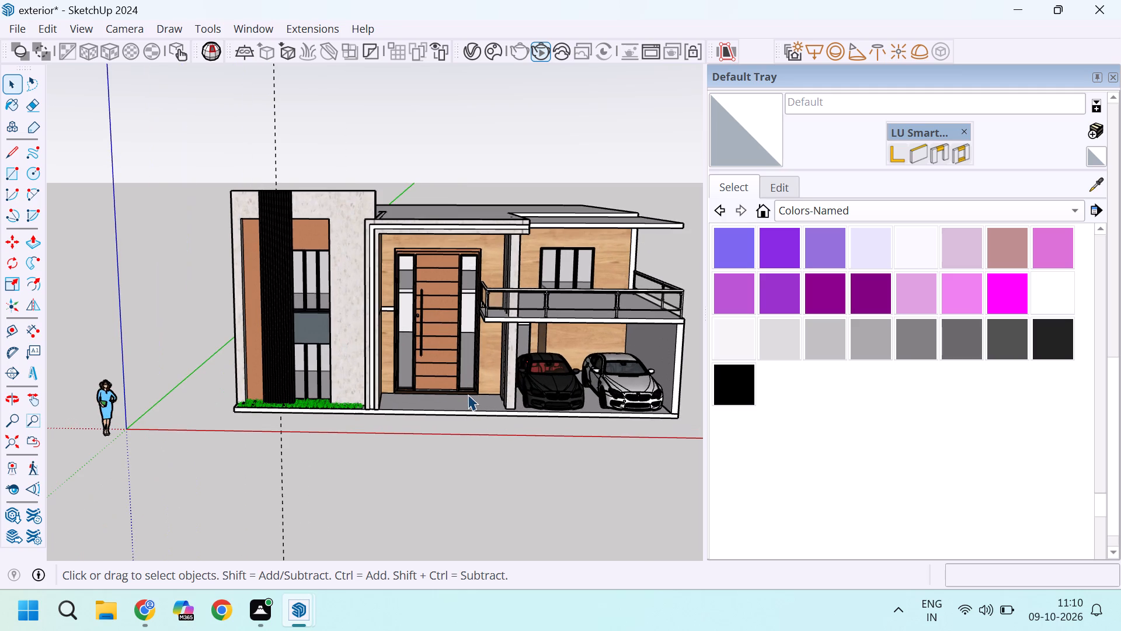
{"action": "scroll", "coordinate": [671, 375], "scroll_direction": "up", "scroll_amount": 4}
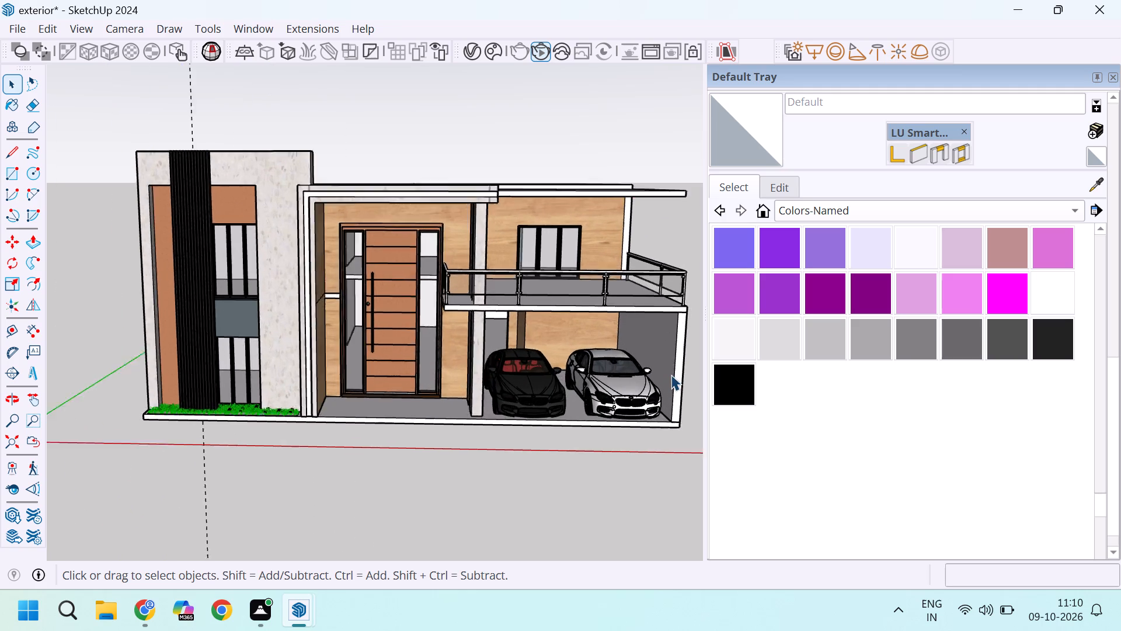
{"action": "scroll", "coordinate": [637, 375], "scroll_direction": "up", "scroll_amount": 16}
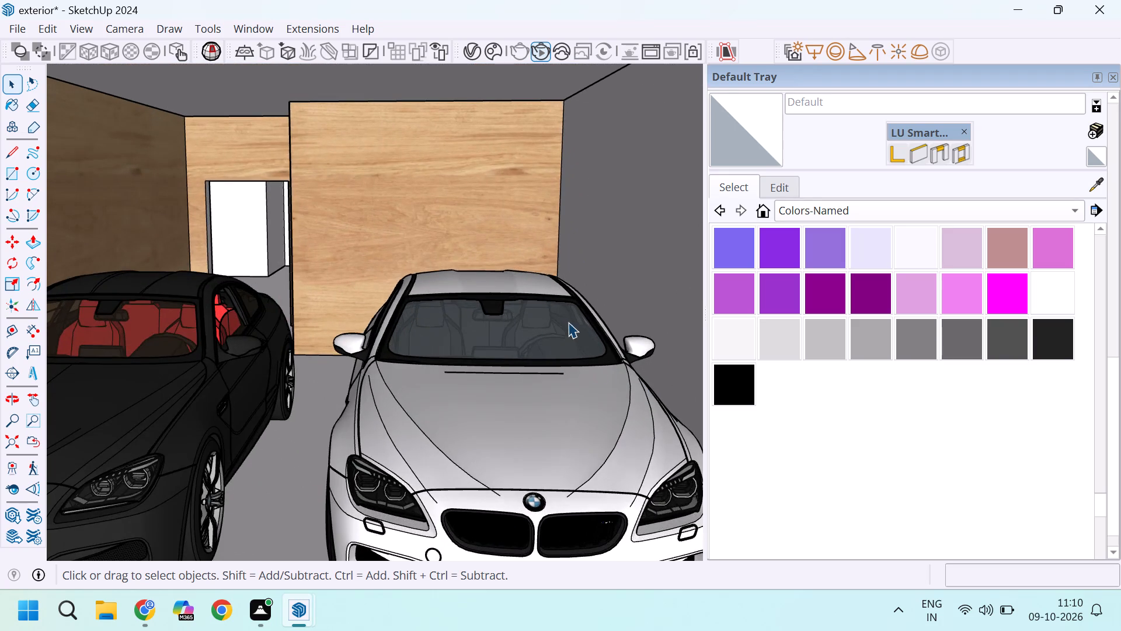
{"action": "scroll", "coordinate": [565, 317], "scroll_direction": "down", "scroll_amount": 18}
{"action": "scroll", "coordinate": [567, 354], "scroll_direction": "down", "scroll_amount": 6}
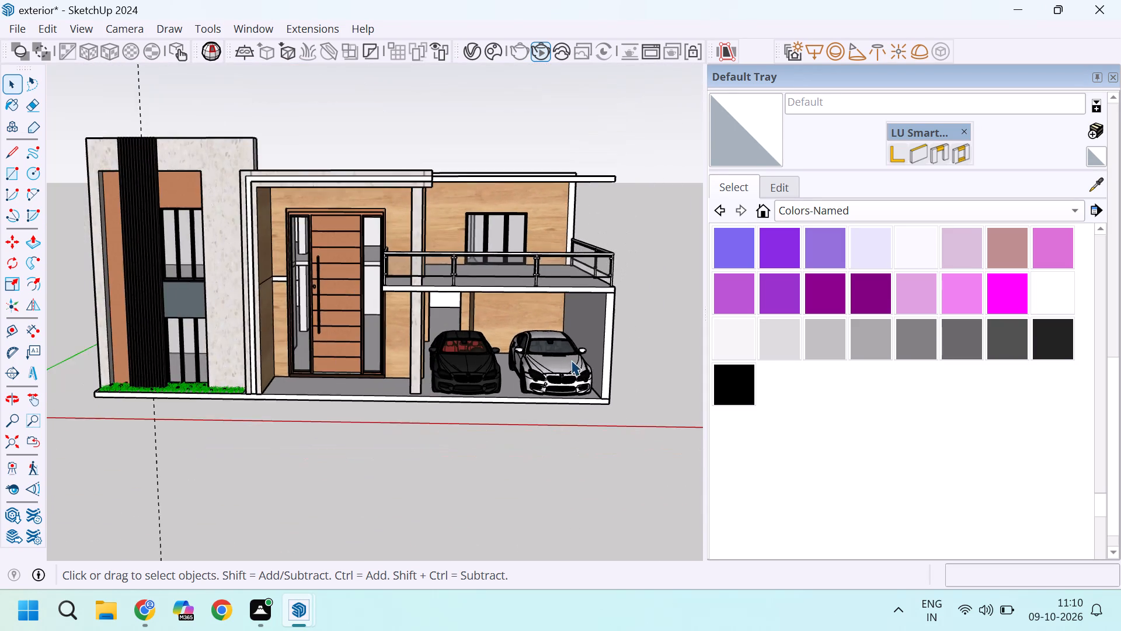
{"action": "scroll", "coordinate": [571, 360], "scroll_direction": "down", "scroll_amount": 6}
{"action": "scroll", "coordinate": [226, 308], "scroll_direction": "up", "scroll_amount": 1}
{"action": "middle_click_drag", "start_coordinate": [241, 324], "coordinate": [348, 351]}
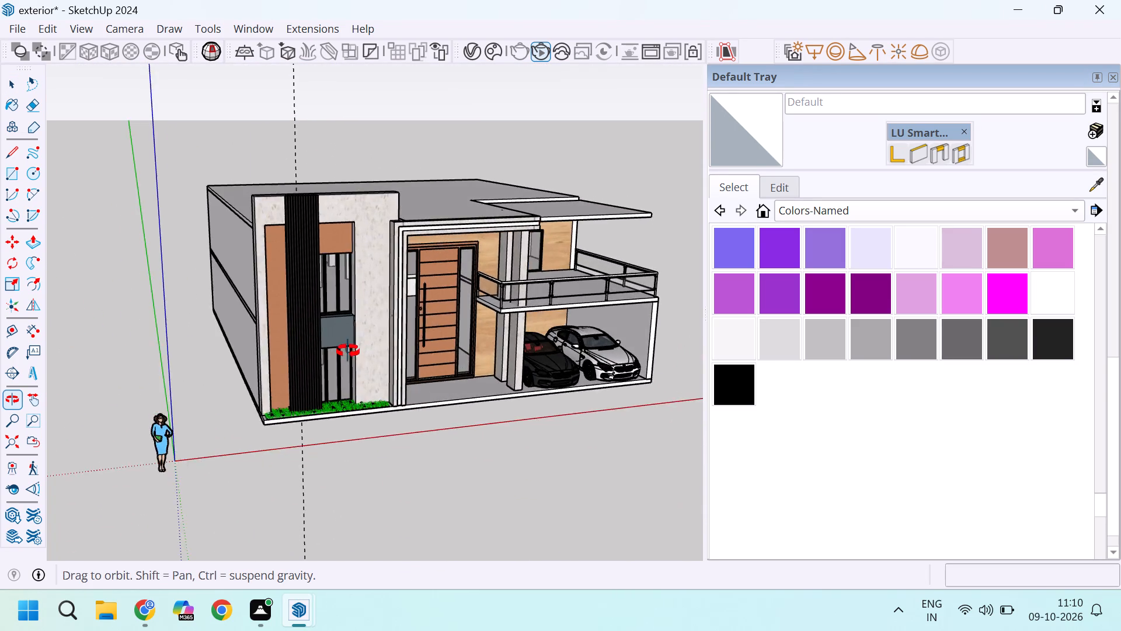
{"action": "middle_click_drag", "start_coordinate": [348, 351], "coordinate": [258, 330]}
{"action": "scroll", "coordinate": [488, 326], "scroll_direction": "up", "scroll_amount": 4}
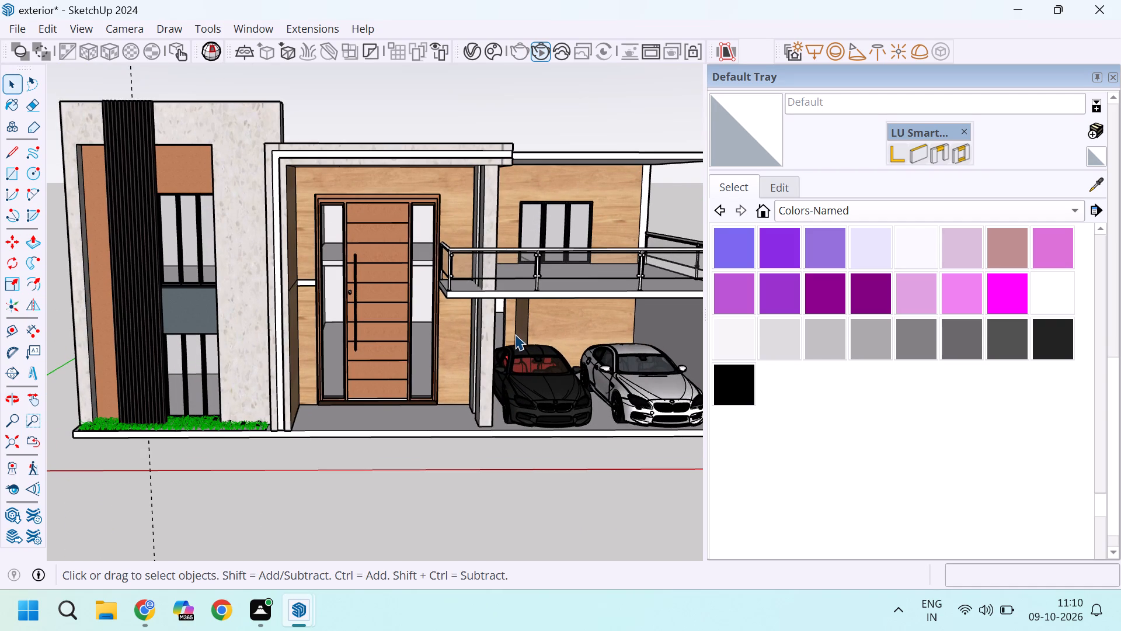
{"action": "scroll", "coordinate": [496, 345], "scroll_direction": "down", "scroll_amount": 3}
{"action": "middle_click_drag", "start_coordinate": [573, 396], "coordinate": [548, 380]}
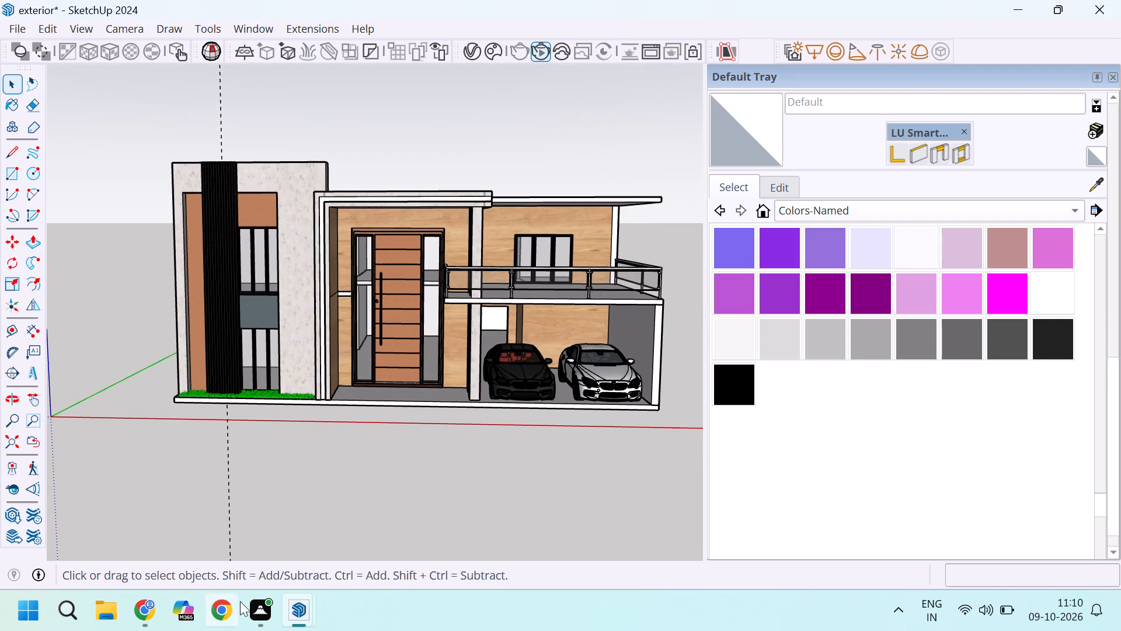
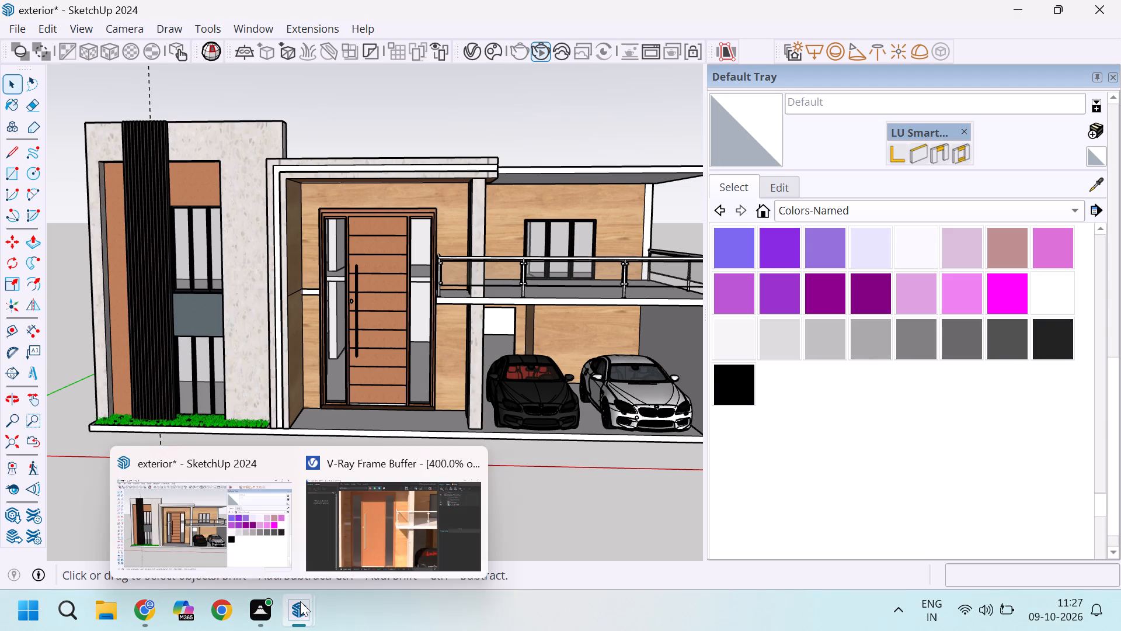
Inspect the house exterior from several angles, covering the front facade, entrance door, balcony and carport with the two cars.
{"action": "scroll", "coordinate": [455, 220], "scroll_direction": "down", "scroll_amount": 2}
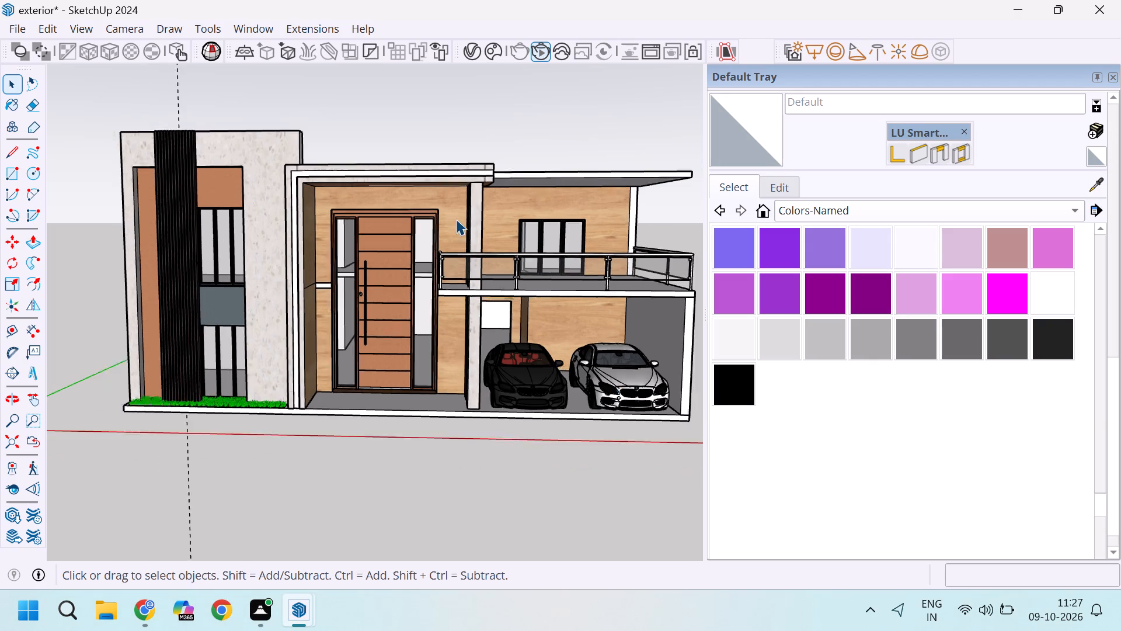
{"action": "scroll", "coordinate": [456, 219], "scroll_direction": "down", "scroll_amount": 3}
{"action": "middle_click_drag", "start_coordinate": [524, 321], "coordinate": [443, 378]}
{"action": "scroll", "coordinate": [448, 384], "scroll_direction": "up", "scroll_amount": 6}
{"action": "middle_click_drag", "start_coordinate": [492, 372], "coordinate": [524, 327]}
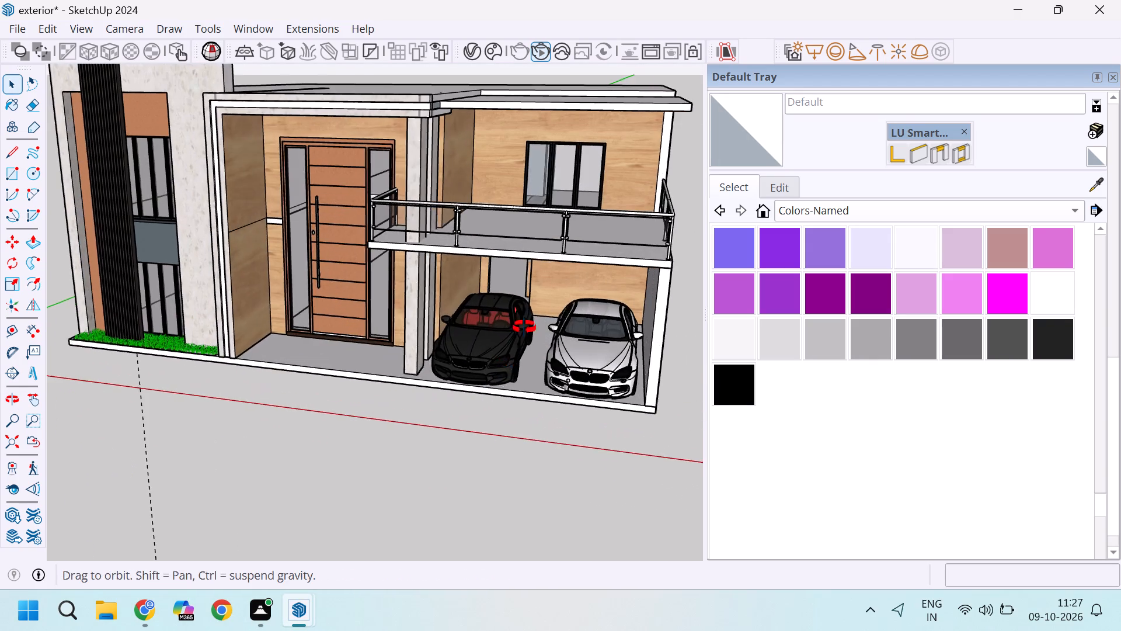
{"action": "middle_click_drag", "start_coordinate": [524, 327], "coordinate": [542, 310]}
{"action": "middle_click", "coordinate": [542, 310]}
{"action": "scroll", "coordinate": [522, 349], "scroll_direction": "down", "scroll_amount": 9}
{"action": "middle_click_drag", "start_coordinate": [521, 350], "coordinate": [550, 345]}
{"action": "scroll", "coordinate": [550, 345], "scroll_direction": "up", "scroll_amount": 4}
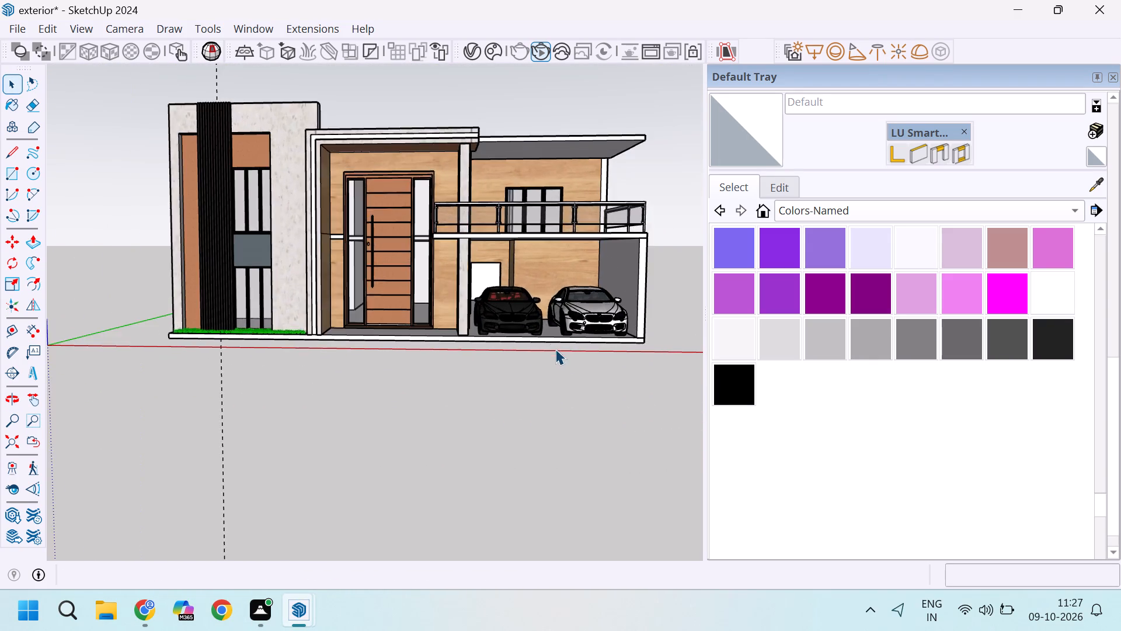
{"action": "scroll", "coordinate": [564, 359], "scroll_direction": "down", "scroll_amount": 3}
{"action": "scroll", "coordinate": [387, 177], "scroll_direction": "up", "scroll_amount": 3}
{"action": "scroll", "coordinate": [427, 355], "scroll_direction": "down", "scroll_amount": 2}
{"action": "scroll", "coordinate": [367, 193], "scroll_direction": "up", "scroll_amount": 3}
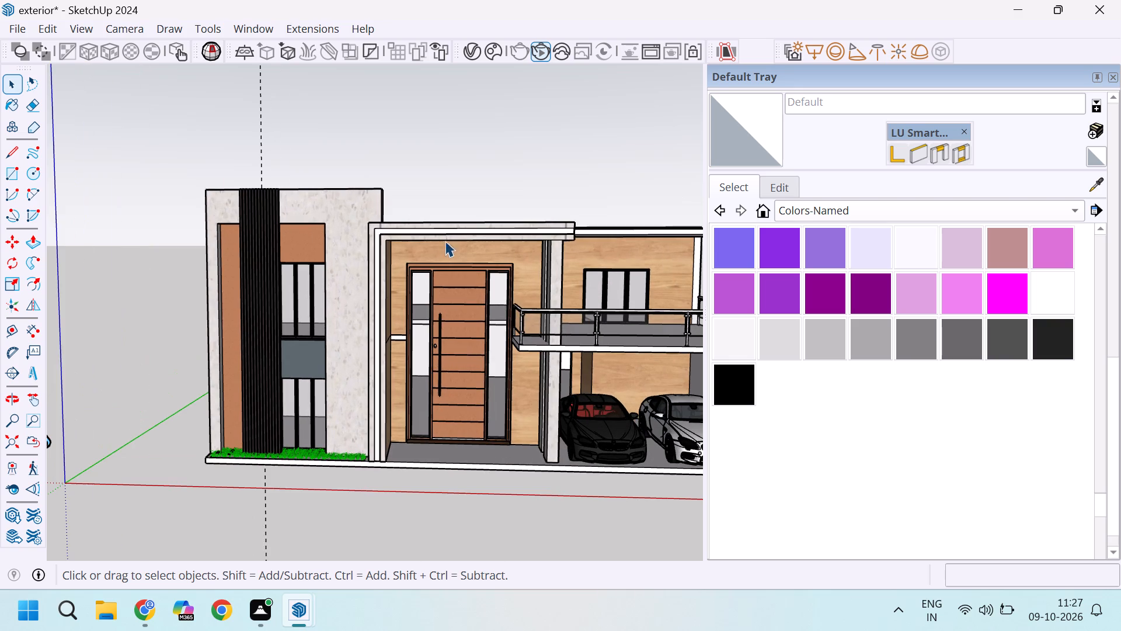
{"action": "scroll", "coordinate": [360, 248], "scroll_direction": "down", "scroll_amount": 2}
{"action": "middle_click_drag", "start_coordinate": [633, 299], "coordinate": [583, 304]}
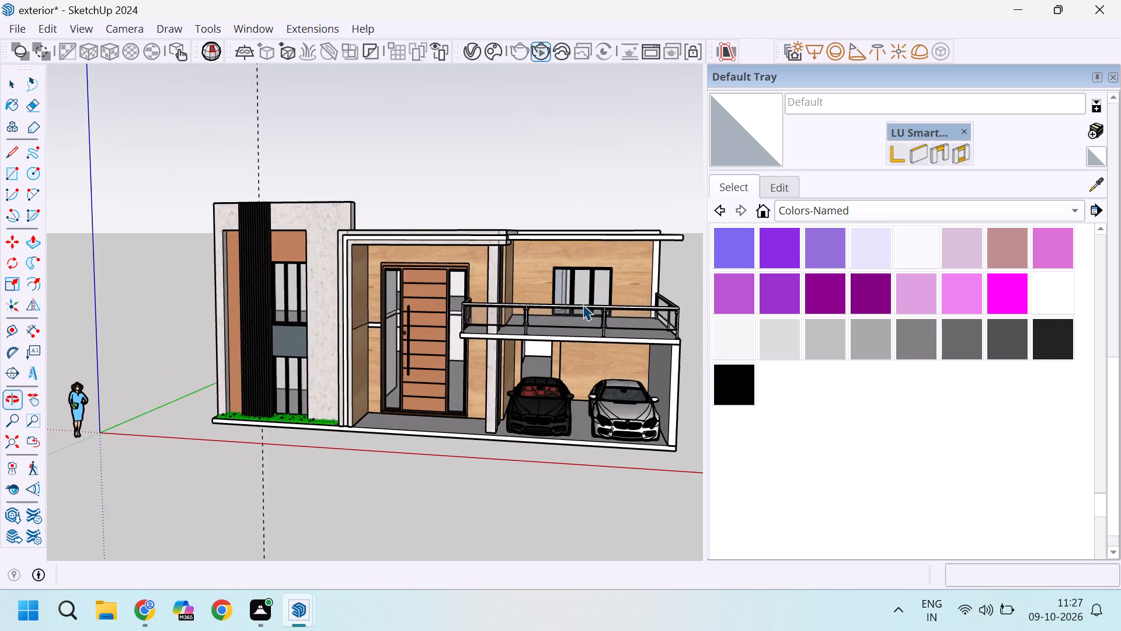
{"action": "scroll", "coordinate": [583, 304], "scroll_direction": "up", "scroll_amount": 3}
{"action": "middle_click_drag", "start_coordinate": [597, 319], "coordinate": [493, 361]}
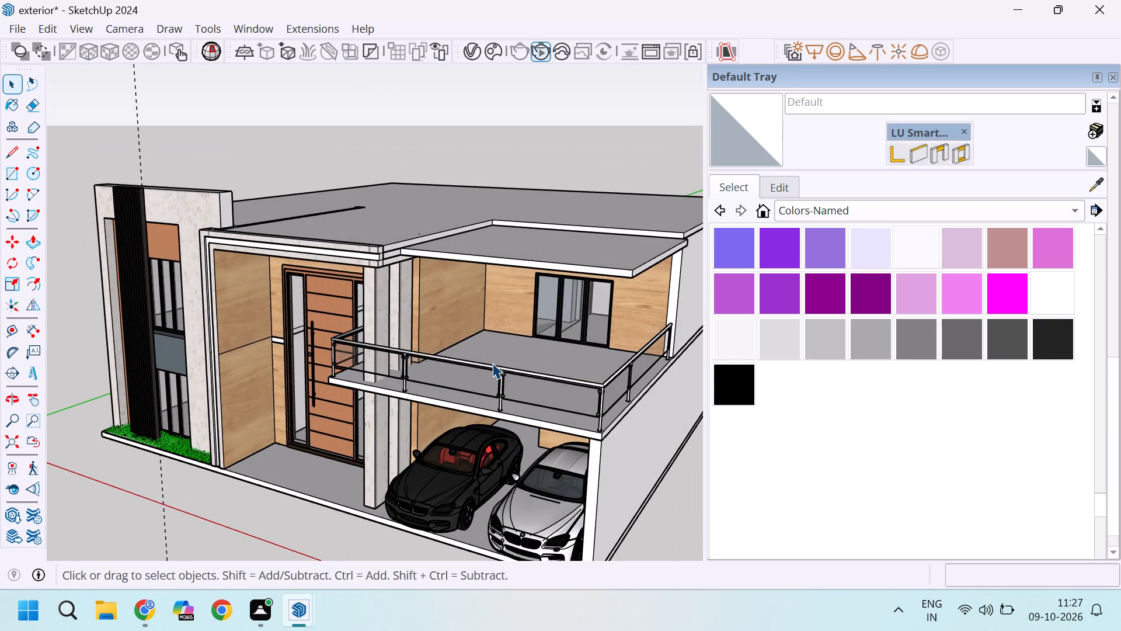
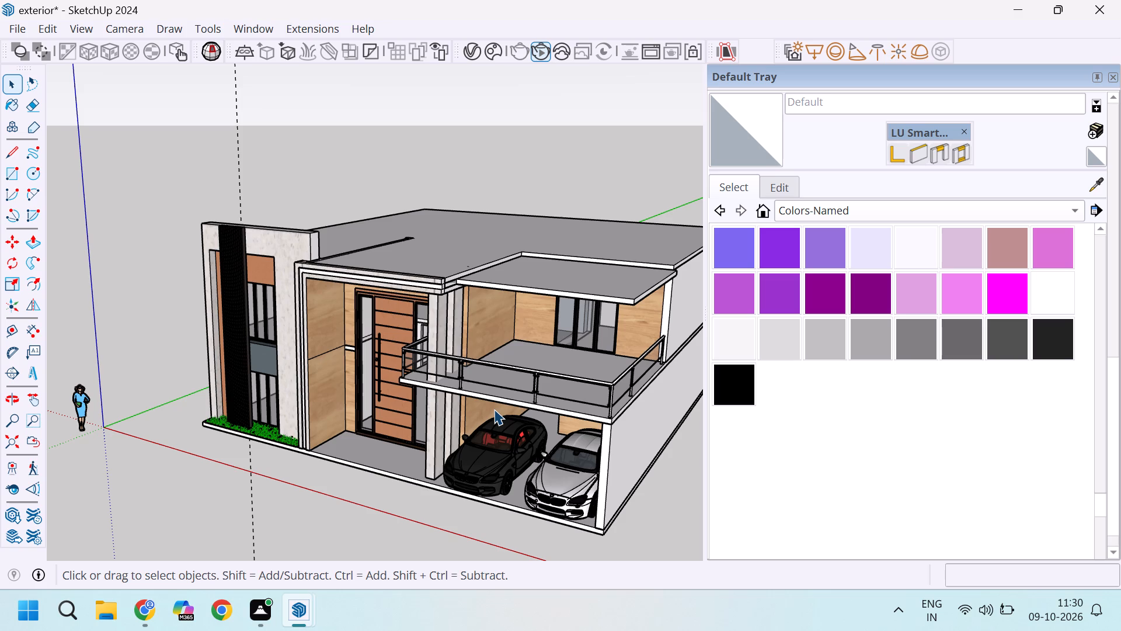
Examine the overall front of the house, from the slatted tower and entrance door across to the balcony and carport.
{"action": "scroll", "coordinate": [495, 317], "scroll_direction": "down", "scroll_amount": 4}
{"action": "scroll", "coordinate": [455, 323], "scroll_direction": "up", "scroll_amount": 1}
{"action": "middle_click_drag", "start_coordinate": [455, 323], "coordinate": [583, 292]}
{"action": "scroll", "coordinate": [523, 277], "scroll_direction": "up", "scroll_amount": 5}
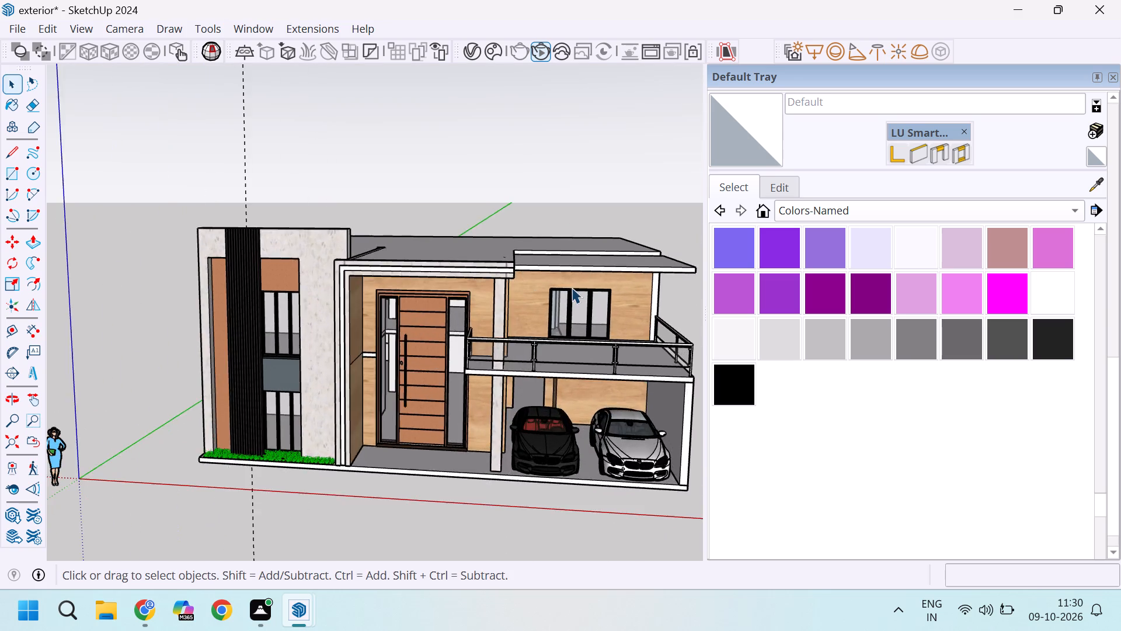
{"action": "scroll", "coordinate": [572, 287], "scroll_direction": "up", "scroll_amount": 1}
{"action": "middle_click_drag", "start_coordinate": [572, 287], "coordinate": [518, 280]}
{"action": "scroll", "coordinate": [518, 280], "scroll_direction": "down", "scroll_amount": 10}
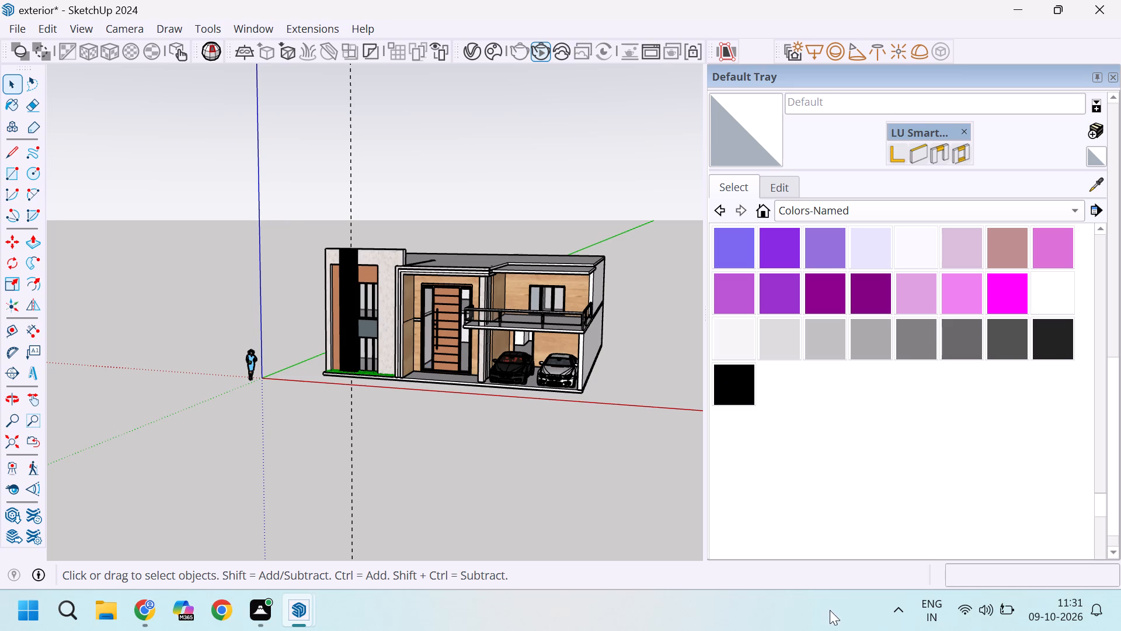
{"action": "scroll", "coordinate": [474, 425], "scroll_direction": "down", "scroll_amount": 5}
{"action": "scroll", "coordinate": [487, 411], "scroll_direction": "up", "scroll_amount": 4}
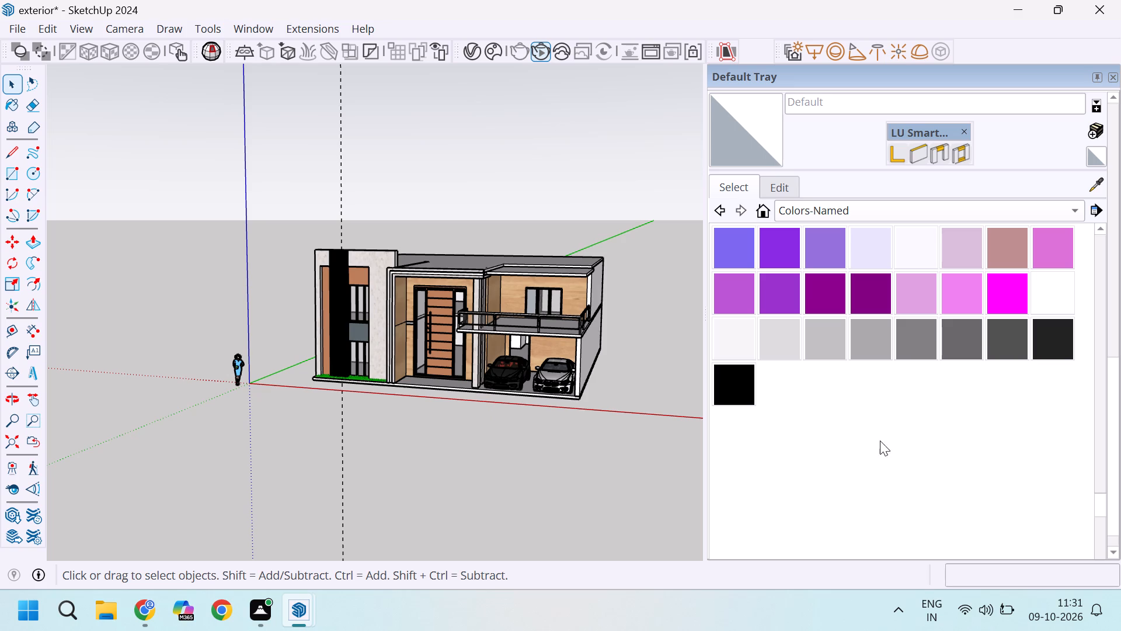
{"action": "scroll", "coordinate": [195, 285], "scroll_direction": "down", "scroll_amount": 4}
{"action": "middle_click_drag", "start_coordinate": [309, 315], "coordinate": [387, 303]}
{"action": "scroll", "coordinate": [387, 307], "scroll_direction": "up", "scroll_amount": 11}
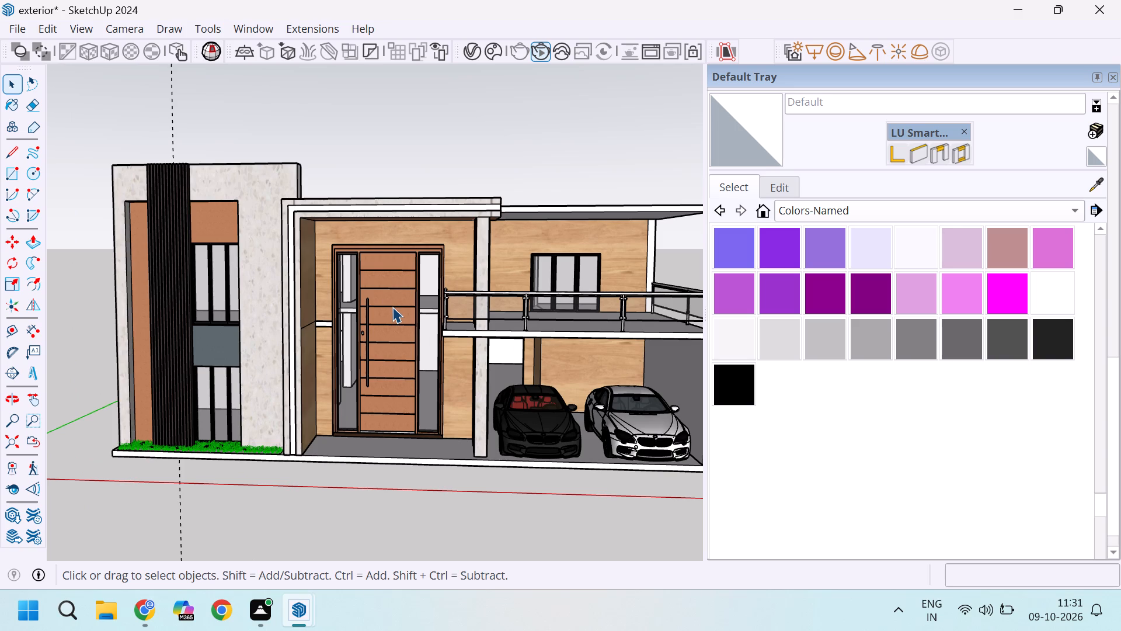
Inspect the grass planting strip at the base of the front tower, together with the dark vertical slats and window bars.
{"action": "scroll", "coordinate": [213, 433], "scroll_direction": "up", "scroll_amount": 5}
{"action": "middle_click_drag", "start_coordinate": [217, 462], "coordinate": [280, 521]}
{"action": "scroll", "coordinate": [280, 522], "scroll_direction": "up", "scroll_amount": 11}
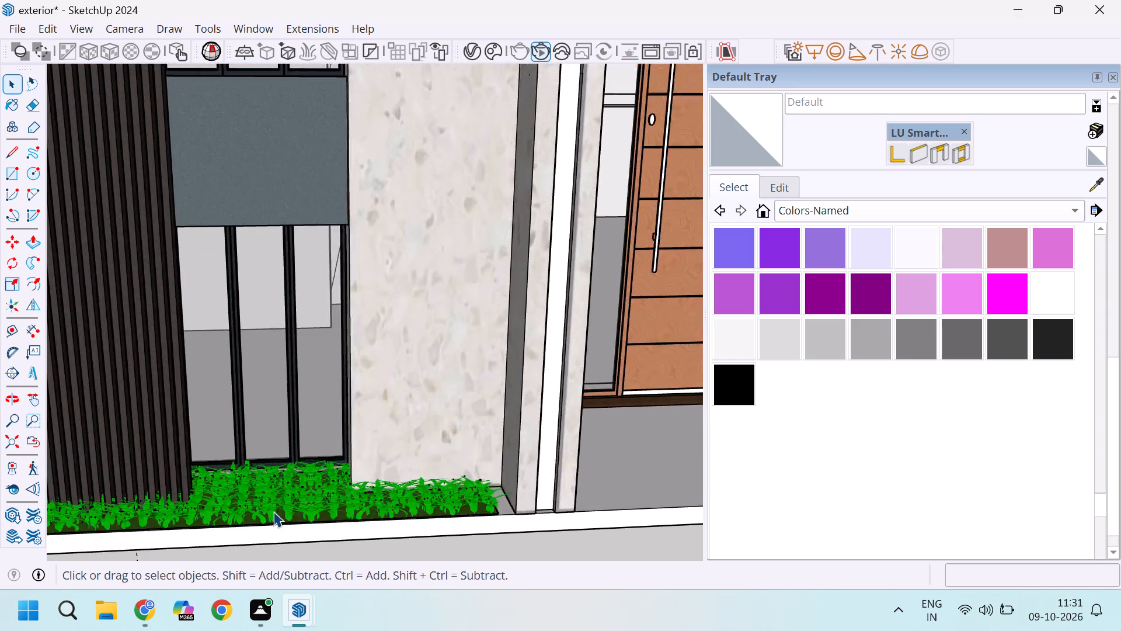
{"action": "scroll", "coordinate": [273, 511], "scroll_direction": "up", "scroll_amount": 7}
{"action": "middle_click_drag", "start_coordinate": [339, 498], "coordinate": [329, 533]}
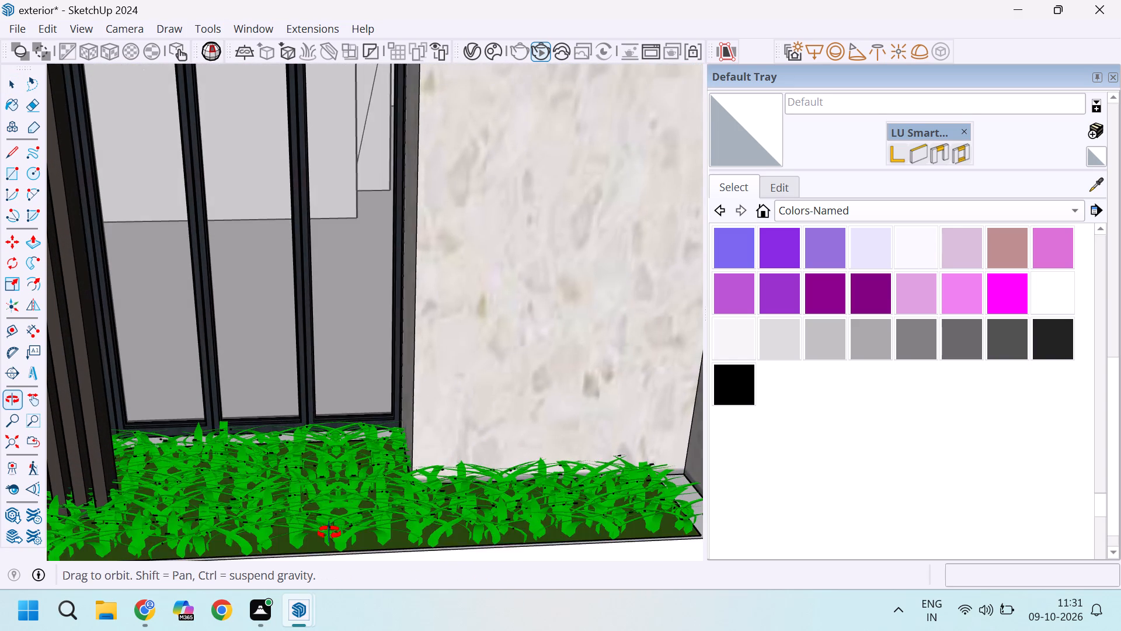
{"action": "middle_click_drag", "start_coordinate": [329, 533], "coordinate": [325, 534]}
{"action": "scroll", "coordinate": [327, 484], "scroll_direction": "down", "scroll_amount": 18}
{"action": "middle_click_drag", "start_coordinate": [397, 483], "coordinate": [384, 483]}
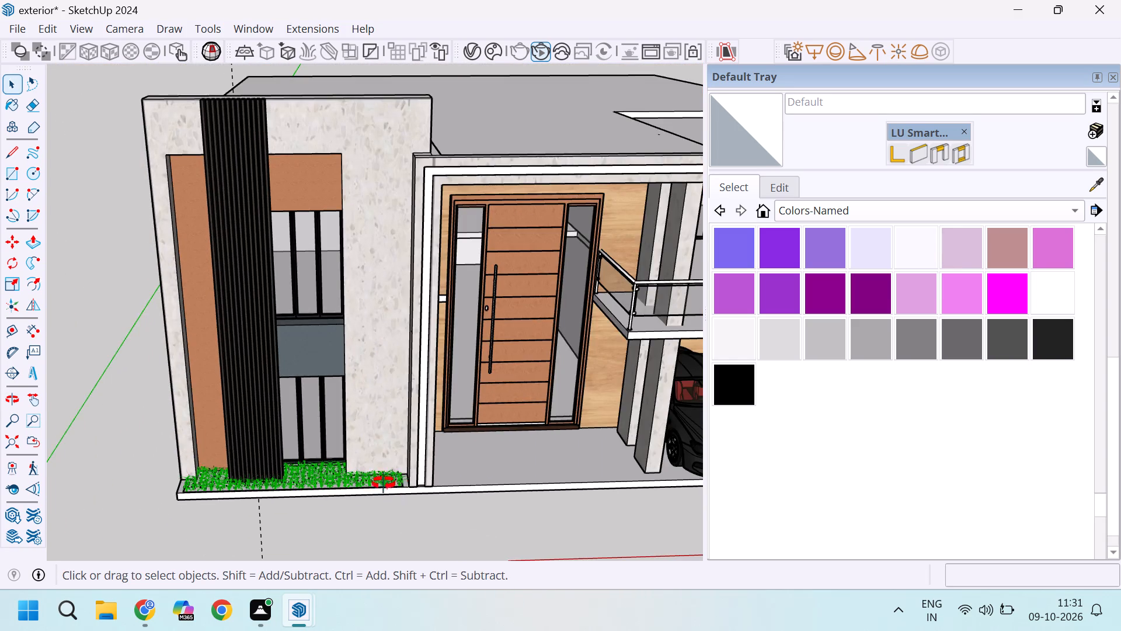
{"action": "middle_click_drag", "start_coordinate": [384, 483], "coordinate": [327, 442]}
{"action": "middle_click", "coordinate": [327, 442]}
{"action": "scroll", "coordinate": [236, 434], "scroll_direction": "up", "scroll_amount": 4}
{"action": "middle_click_drag", "start_coordinate": [114, 426], "coordinate": [227, 475]}
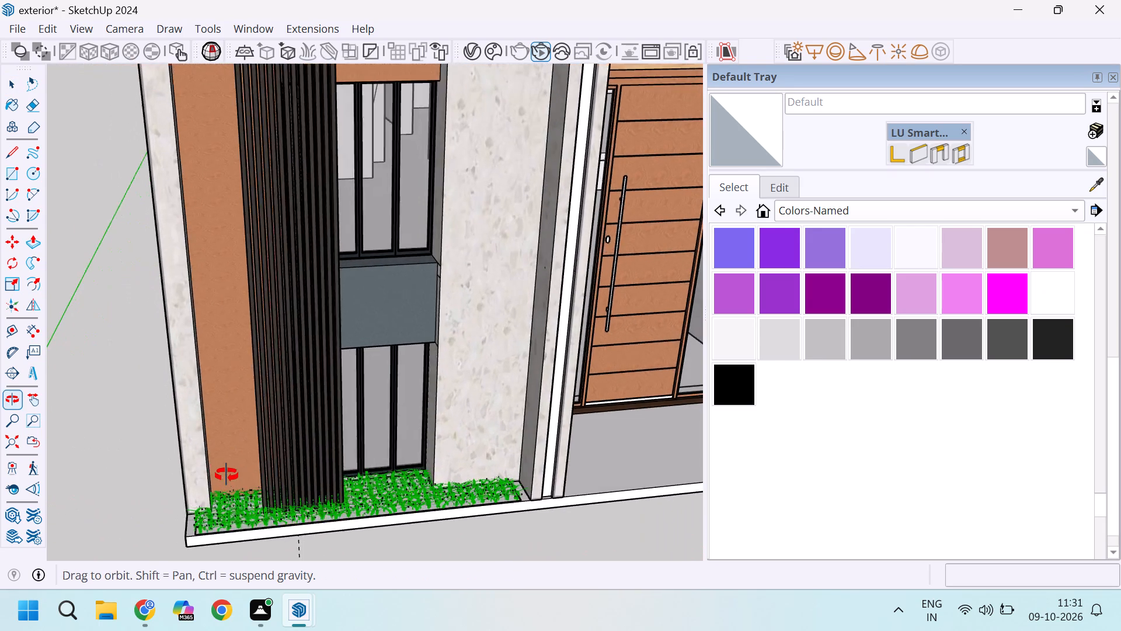
{"action": "middle_click_drag", "start_coordinate": [227, 475], "coordinate": [232, 476]}
{"action": "scroll", "coordinate": [354, 470], "scroll_direction": "up", "scroll_amount": 4}
{"action": "scroll", "coordinate": [593, 479], "scroll_direction": "down", "scroll_amount": 3}
{"action": "middle_click_drag", "start_coordinate": [482, 521], "coordinate": [431, 516]}
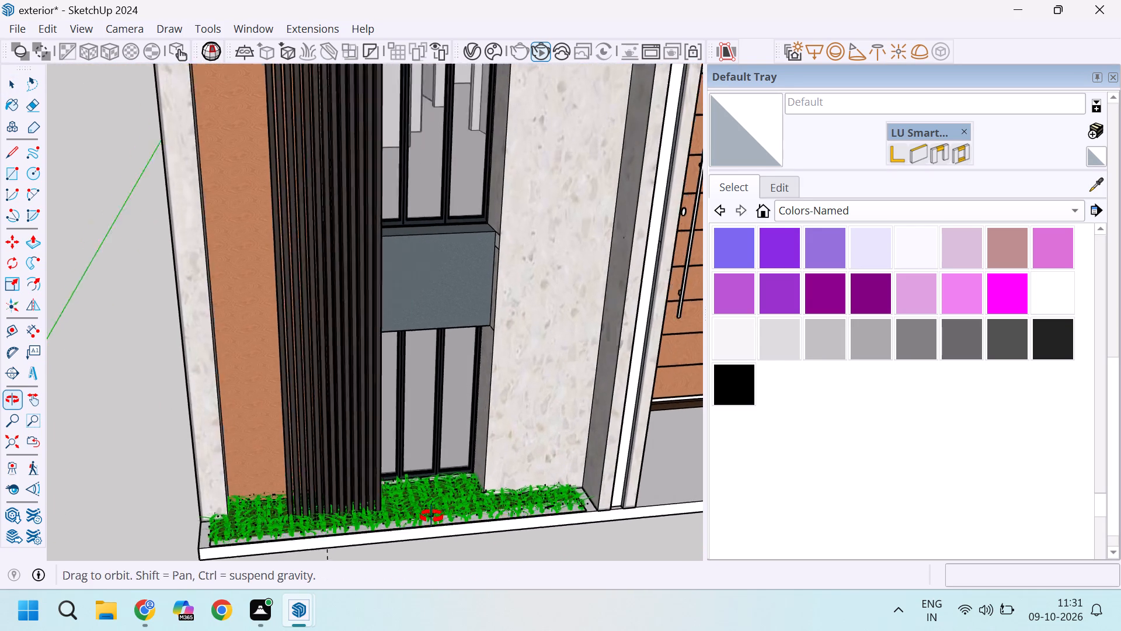
{"action": "middle_click_drag", "start_coordinate": [431, 516], "coordinate": [430, 516]}
{"action": "middle_click", "coordinate": [430, 516]}
{"action": "scroll", "coordinate": [148, 515], "scroll_direction": "up", "scroll_amount": 4}
{"action": "scroll", "coordinate": [335, 455], "scroll_direction": "down", "scroll_amount": 3}
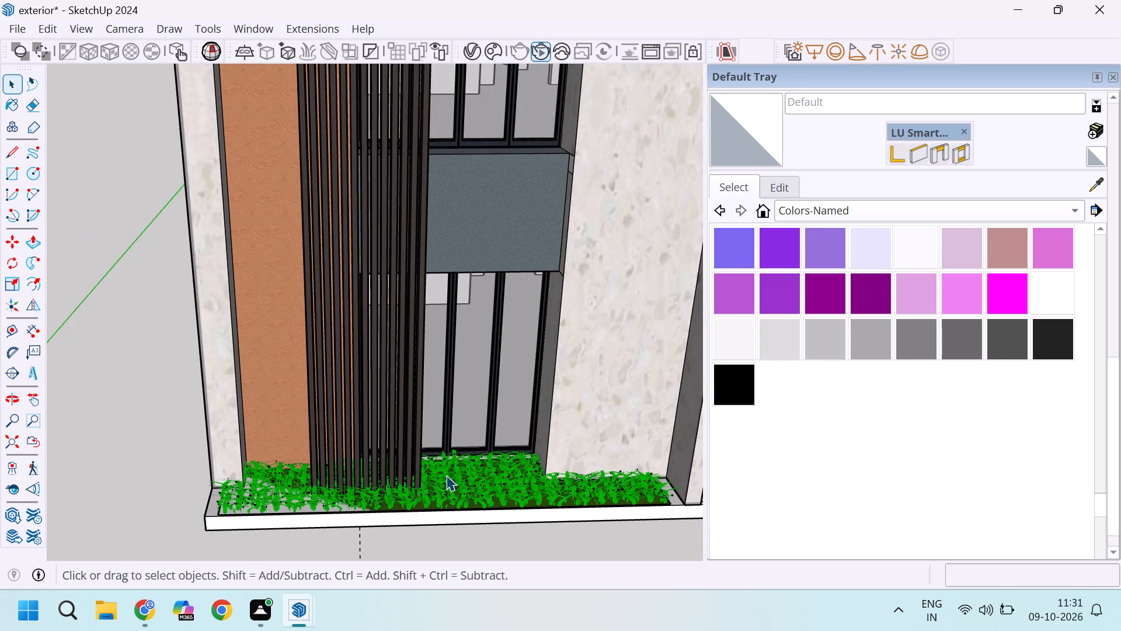
{"action": "scroll", "coordinate": [465, 468], "scroll_direction": "down", "scroll_amount": 2}
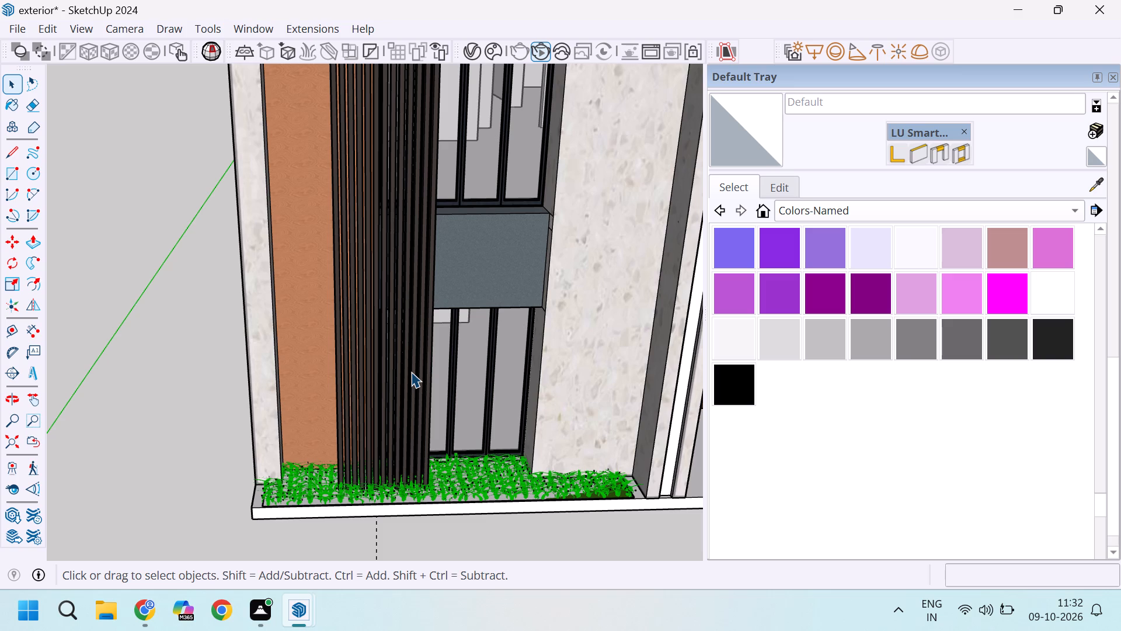
{"action": "scroll", "coordinate": [413, 337], "scroll_direction": "down", "scroll_amount": 9}
{"action": "middle_click_drag", "start_coordinate": [456, 376], "coordinate": [419, 372]}
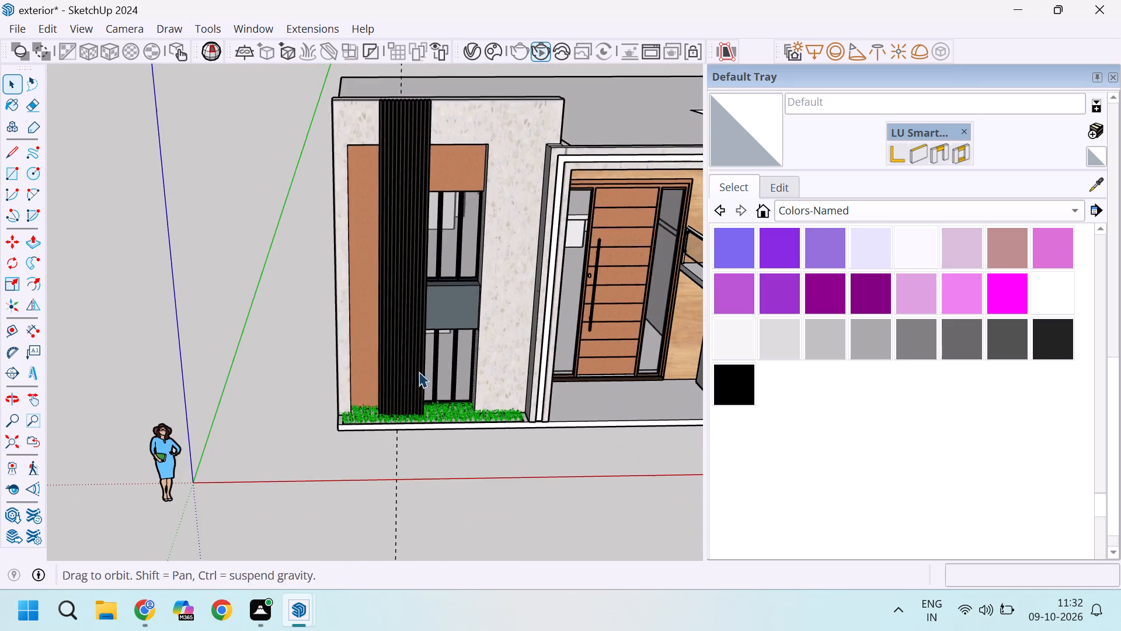
{"action": "scroll", "coordinate": [444, 361], "scroll_direction": "up", "scroll_amount": 5}
{"action": "scroll", "coordinate": [482, 380], "scroll_direction": "down", "scroll_amount": 5}
Inspect the carport and its two parked cars up close, including the balcony underside, and review the whole house from above.
{"action": "middle_click_drag", "start_coordinate": [476, 379], "coordinate": [433, 300]}
{"action": "scroll", "coordinate": [433, 300], "scroll_direction": "down", "scroll_amount": 7}
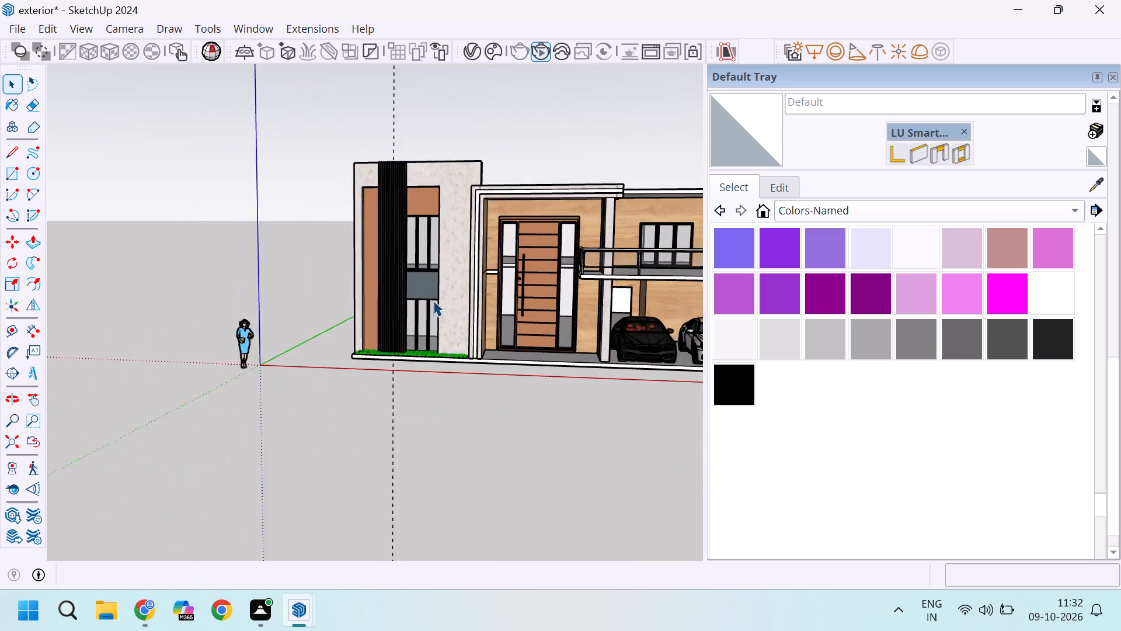
{"action": "scroll", "coordinate": [433, 300], "scroll_direction": "down", "scroll_amount": 3}
{"action": "scroll", "coordinate": [482, 300], "scroll_direction": "up", "scroll_amount": 4}
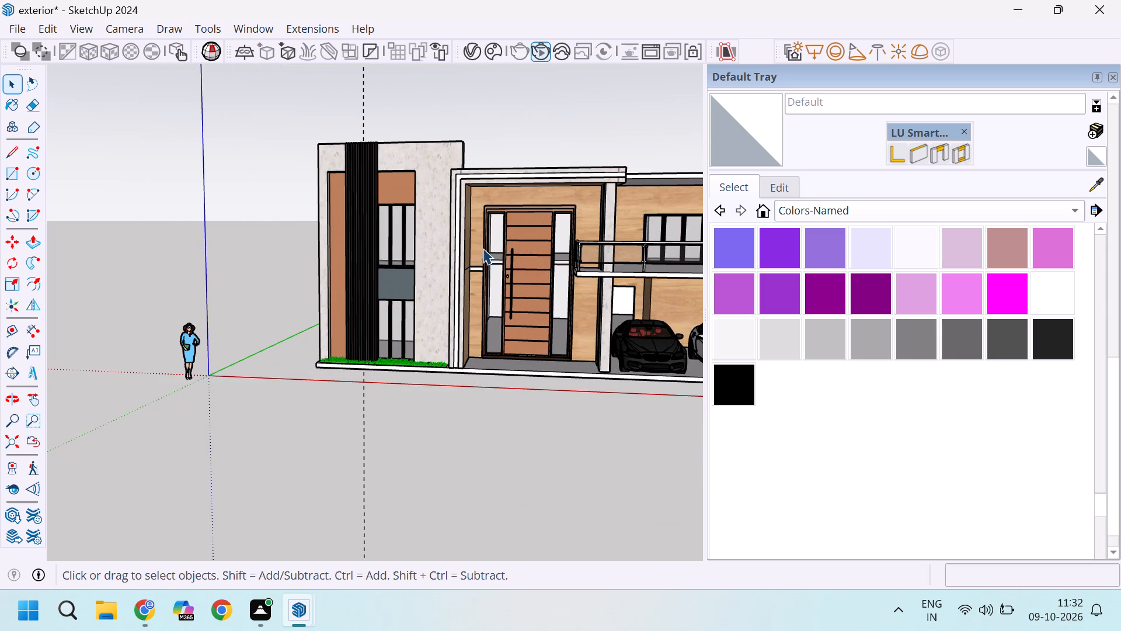
{"action": "scroll", "coordinate": [479, 285], "scroll_direction": "down", "scroll_amount": 5}
{"action": "scroll", "coordinate": [611, 355], "scroll_direction": "up", "scroll_amount": 1}
{"action": "middle_click_drag", "start_coordinate": [589, 347], "coordinate": [467, 384]}
{"action": "scroll", "coordinate": [579, 366], "scroll_direction": "up", "scroll_amount": 12}
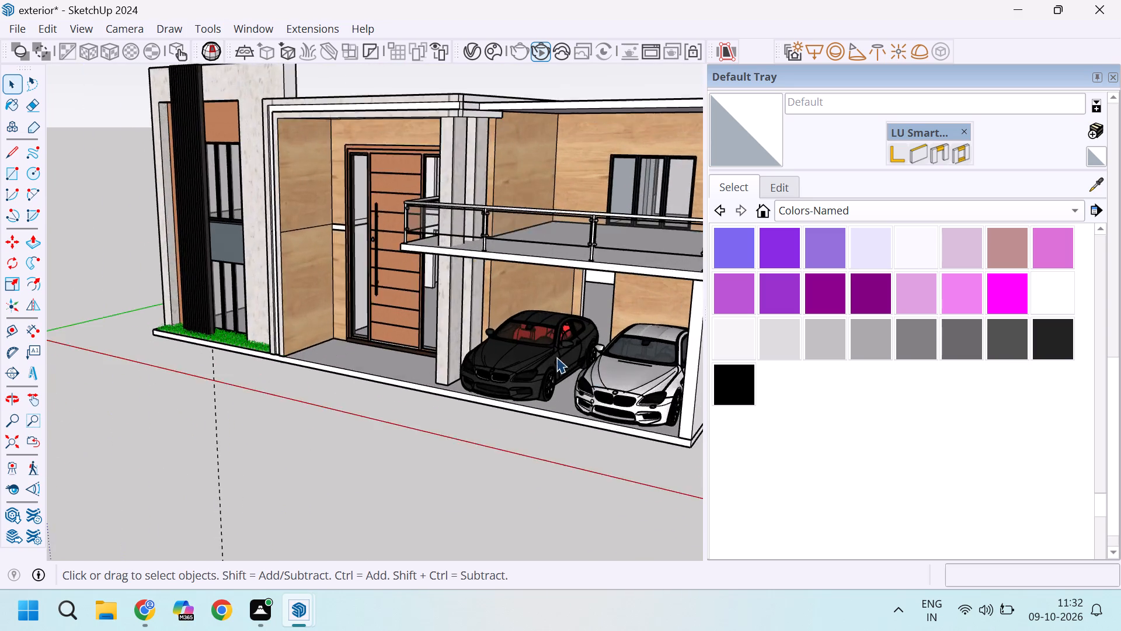
{"action": "scroll", "coordinate": [556, 357], "scroll_direction": "up", "scroll_amount": 14}
{"action": "scroll", "coordinate": [523, 419], "scroll_direction": "up", "scroll_amount": 6}
{"action": "scroll", "coordinate": [528, 342], "scroll_direction": "down", "scroll_amount": 6}
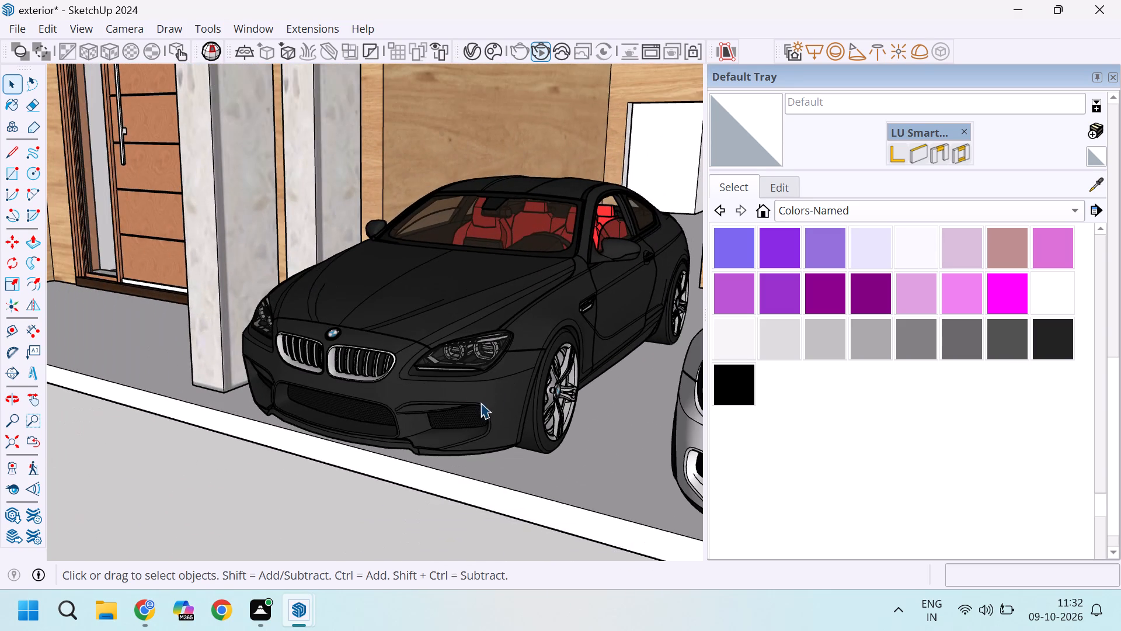
{"action": "middle_click_drag", "start_coordinate": [481, 403], "coordinate": [471, 349]}
{"action": "scroll", "coordinate": [455, 366], "scroll_direction": "down", "scroll_amount": 10}
{"action": "middle_click_drag", "start_coordinate": [438, 396], "coordinate": [520, 442]}
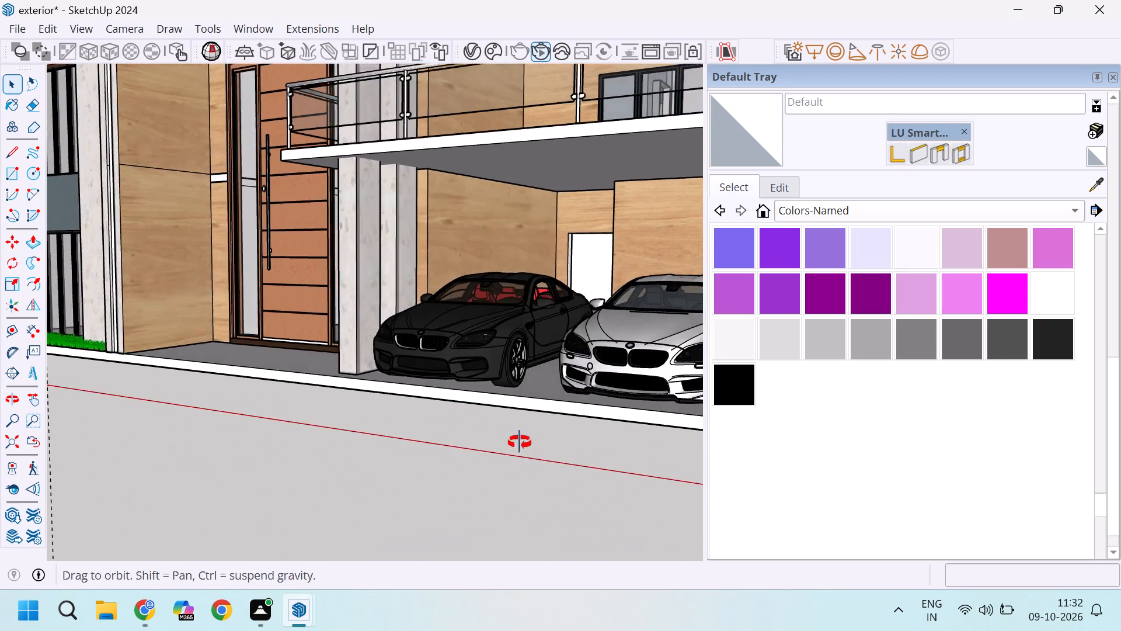
{"action": "scroll", "coordinate": [506, 432], "scroll_direction": "down", "scroll_amount": 13}
{"action": "middle_click_drag", "start_coordinate": [497, 431], "coordinate": [568, 519]}
{"action": "scroll", "coordinate": [544, 436], "scroll_direction": "down", "scroll_amount": 6}
{"action": "scroll", "coordinate": [562, 444], "scroll_direction": "up", "scroll_amount": 1}
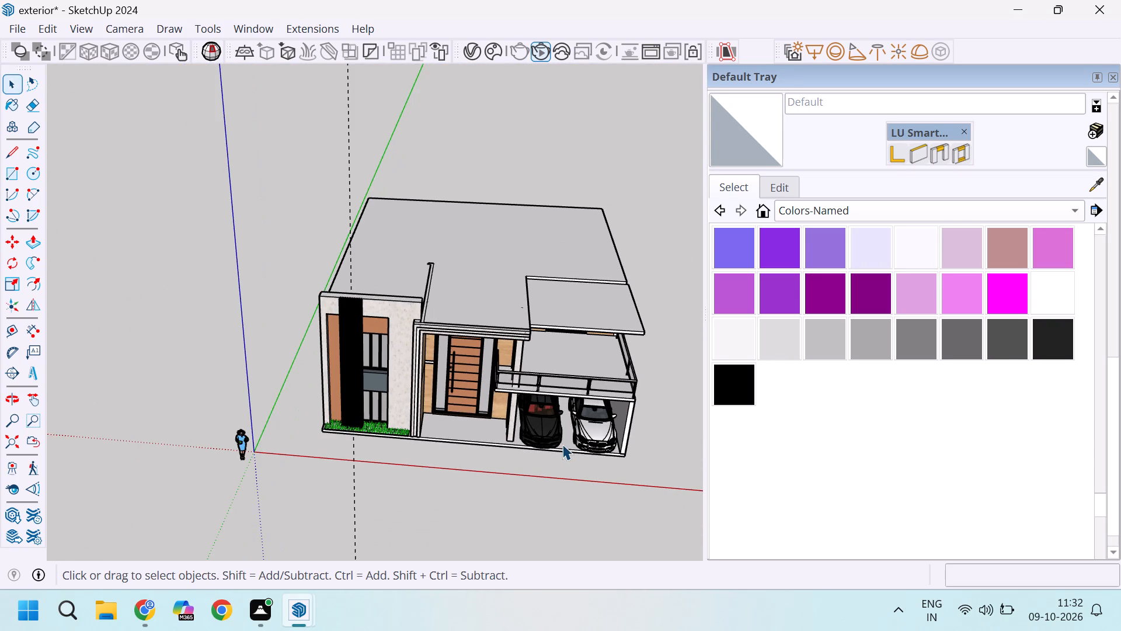
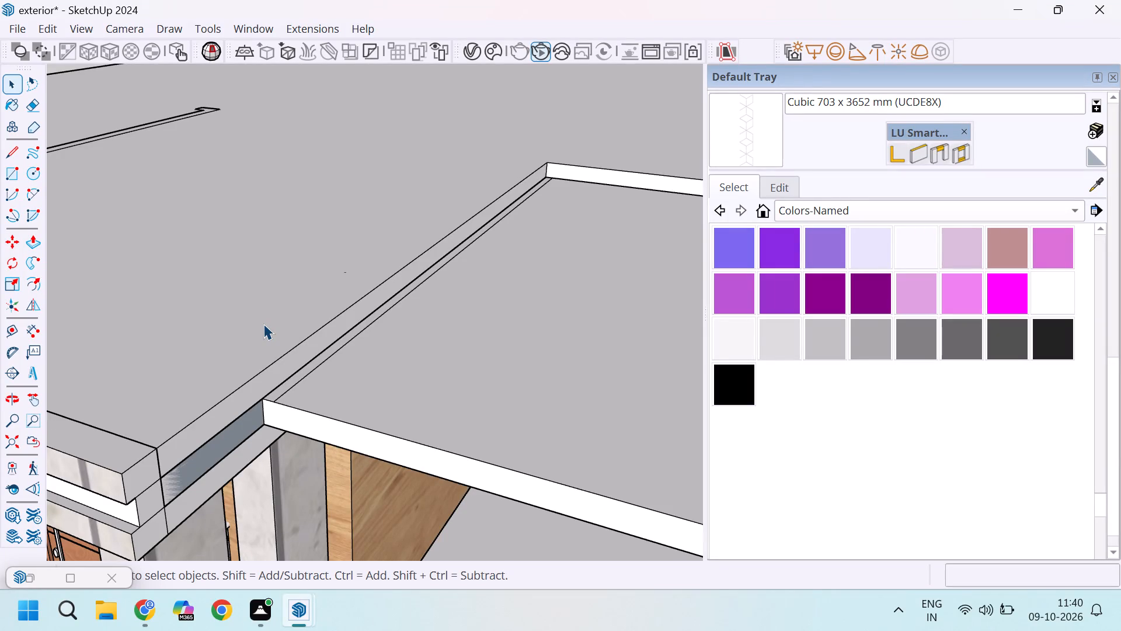
Open the flat roof slab group beside the main roof for editing.
{"action": "scroll", "coordinate": [236, 369], "scroll_direction": "down", "scroll_amount": 2}
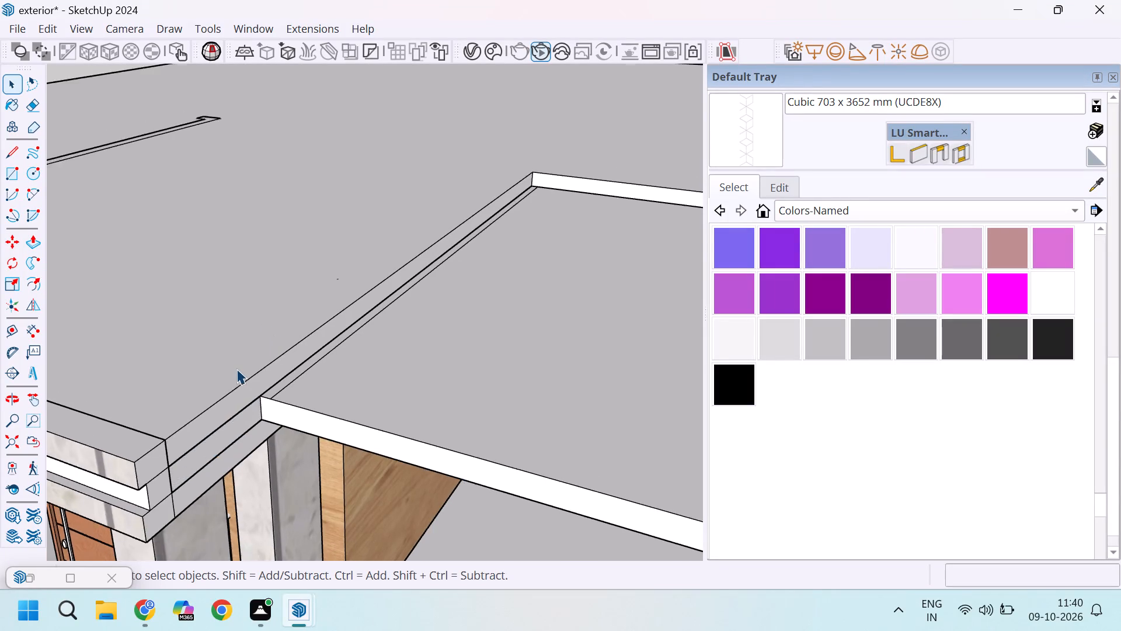
{"action": "scroll", "coordinate": [236, 369], "scroll_direction": "down", "scroll_amount": 8}
{"action": "left_click_drag", "start_coordinate": [257, 215], "coordinate": [420, 410]}
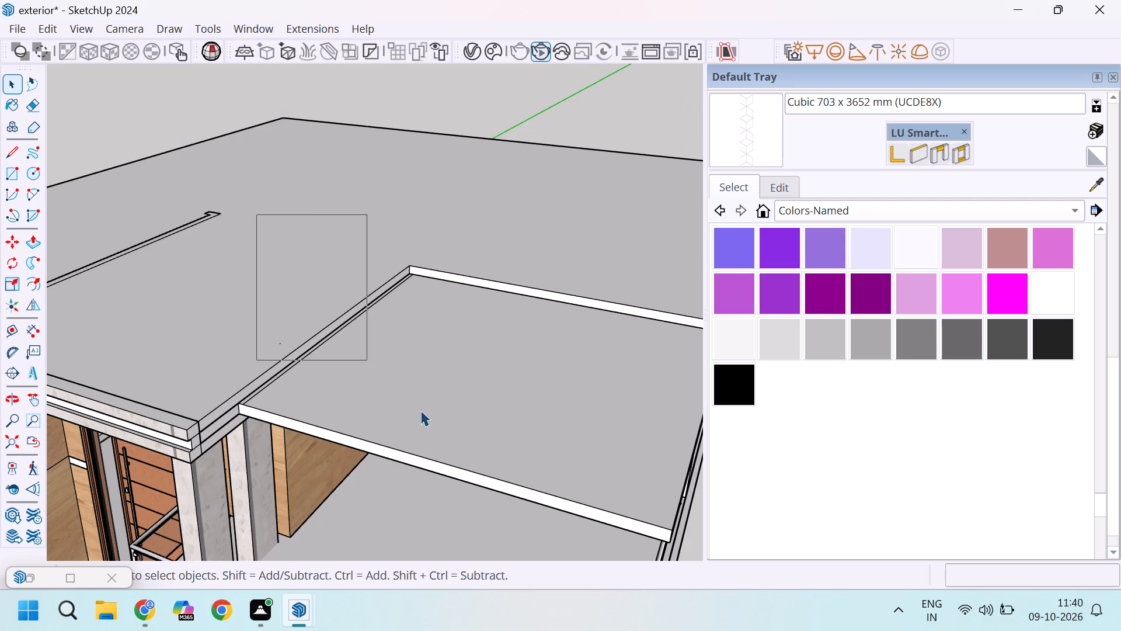
{"action": "left_click_drag", "start_coordinate": [420, 410], "coordinate": [449, 425]}
{"action": "scroll", "coordinate": [450, 425], "scroll_direction": "down", "scroll_amount": 4}
{"action": "middle_click_drag", "start_coordinate": [374, 363], "coordinate": [384, 370]}
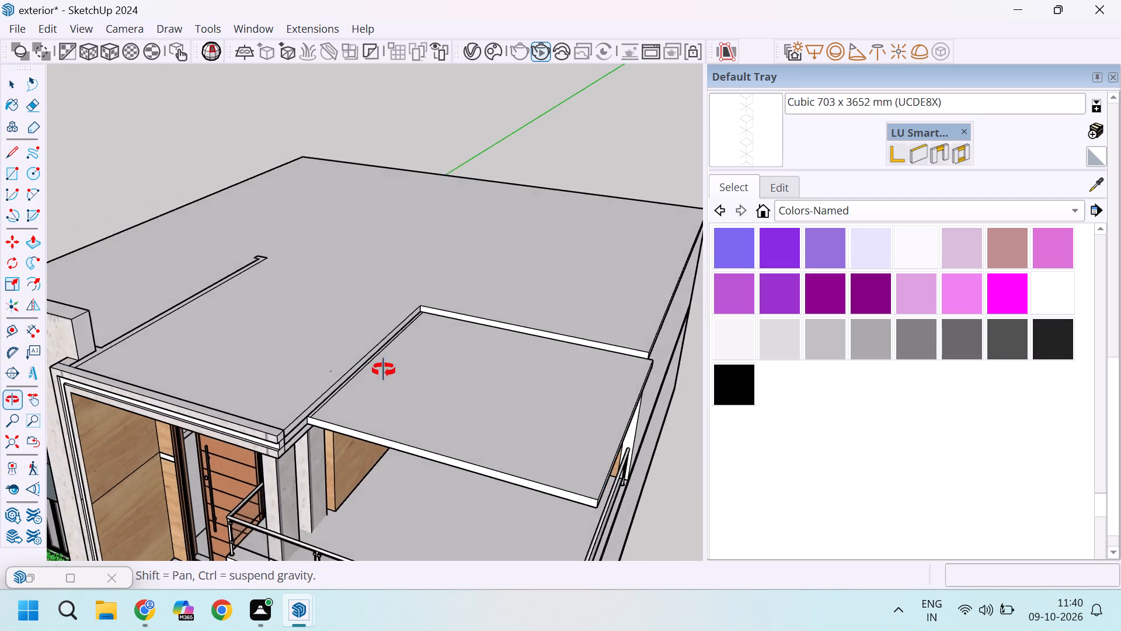
{"action": "middle_click_drag", "start_coordinate": [384, 370], "coordinate": [432, 398]}
{"action": "left_click_drag", "start_coordinate": [358, 252], "coordinate": [474, 481]}
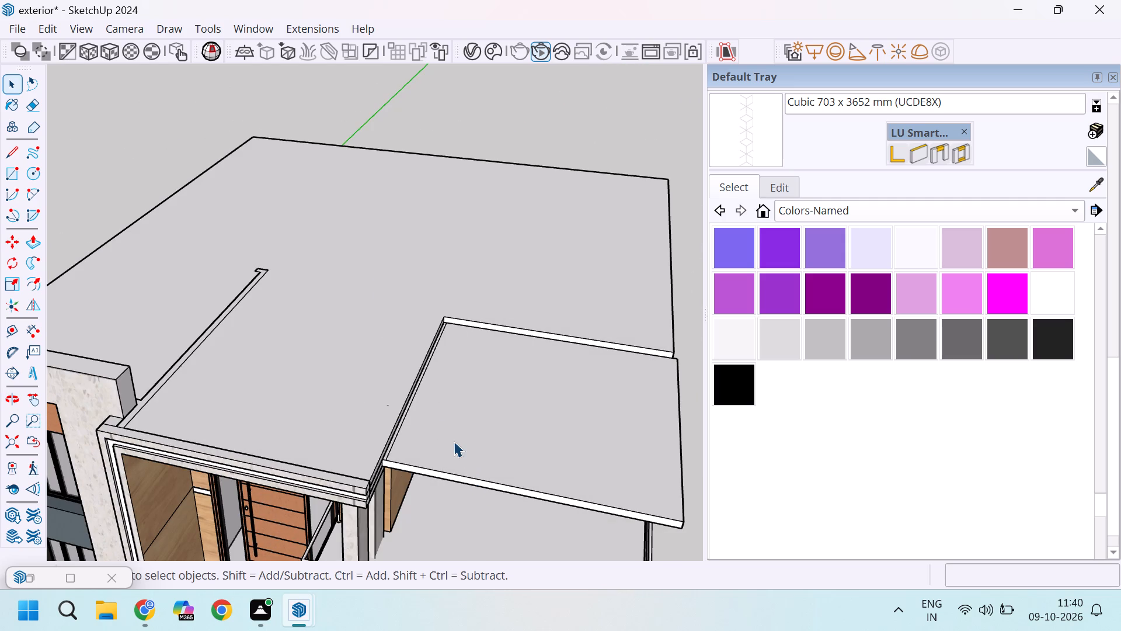
{"action": "scroll", "coordinate": [426, 434], "scroll_direction": "up", "scroll_amount": 8}
{"action": "scroll", "coordinate": [450, 461], "scroll_direction": "down", "scroll_amount": 3}
{"action": "scroll", "coordinate": [371, 456], "scroll_direction": "up", "scroll_amount": 8}
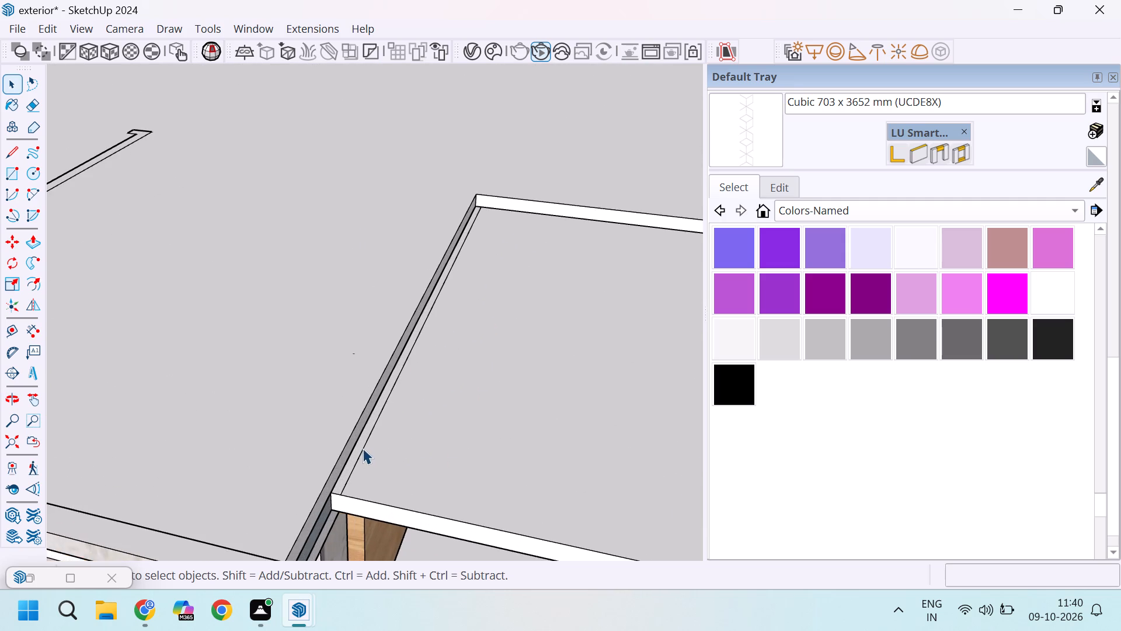
{"action": "double_click", "coordinate": [381, 454]}
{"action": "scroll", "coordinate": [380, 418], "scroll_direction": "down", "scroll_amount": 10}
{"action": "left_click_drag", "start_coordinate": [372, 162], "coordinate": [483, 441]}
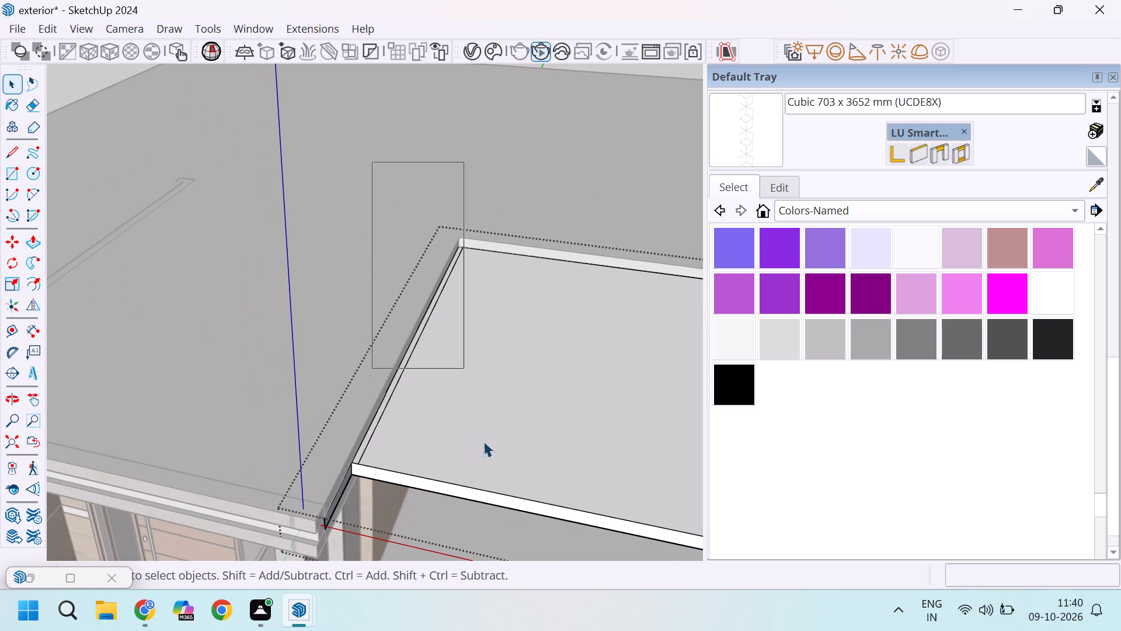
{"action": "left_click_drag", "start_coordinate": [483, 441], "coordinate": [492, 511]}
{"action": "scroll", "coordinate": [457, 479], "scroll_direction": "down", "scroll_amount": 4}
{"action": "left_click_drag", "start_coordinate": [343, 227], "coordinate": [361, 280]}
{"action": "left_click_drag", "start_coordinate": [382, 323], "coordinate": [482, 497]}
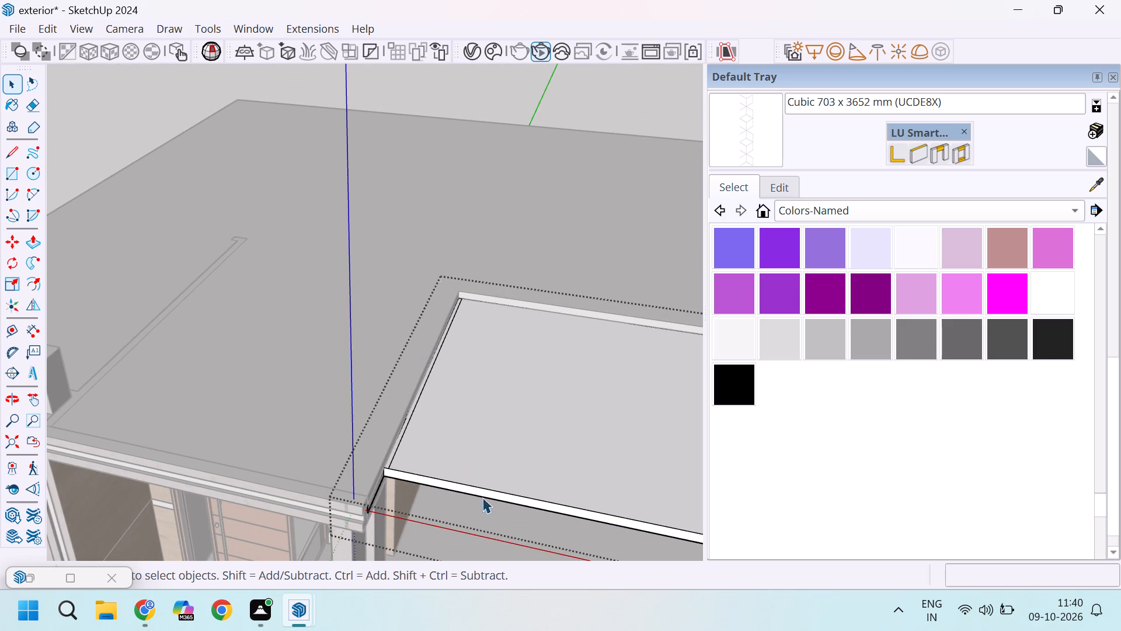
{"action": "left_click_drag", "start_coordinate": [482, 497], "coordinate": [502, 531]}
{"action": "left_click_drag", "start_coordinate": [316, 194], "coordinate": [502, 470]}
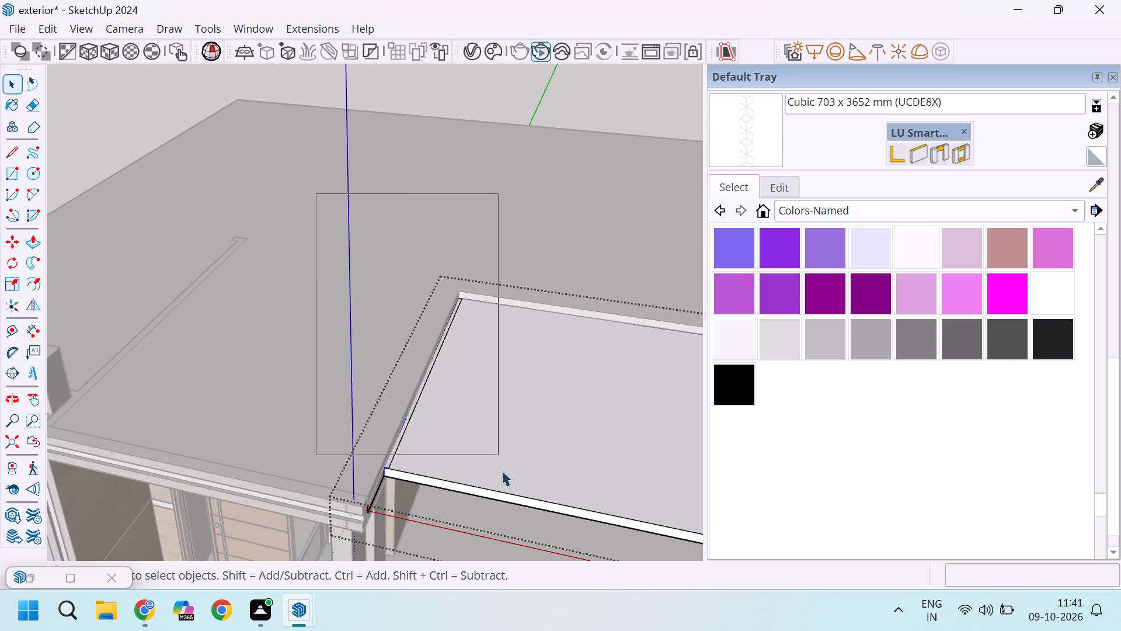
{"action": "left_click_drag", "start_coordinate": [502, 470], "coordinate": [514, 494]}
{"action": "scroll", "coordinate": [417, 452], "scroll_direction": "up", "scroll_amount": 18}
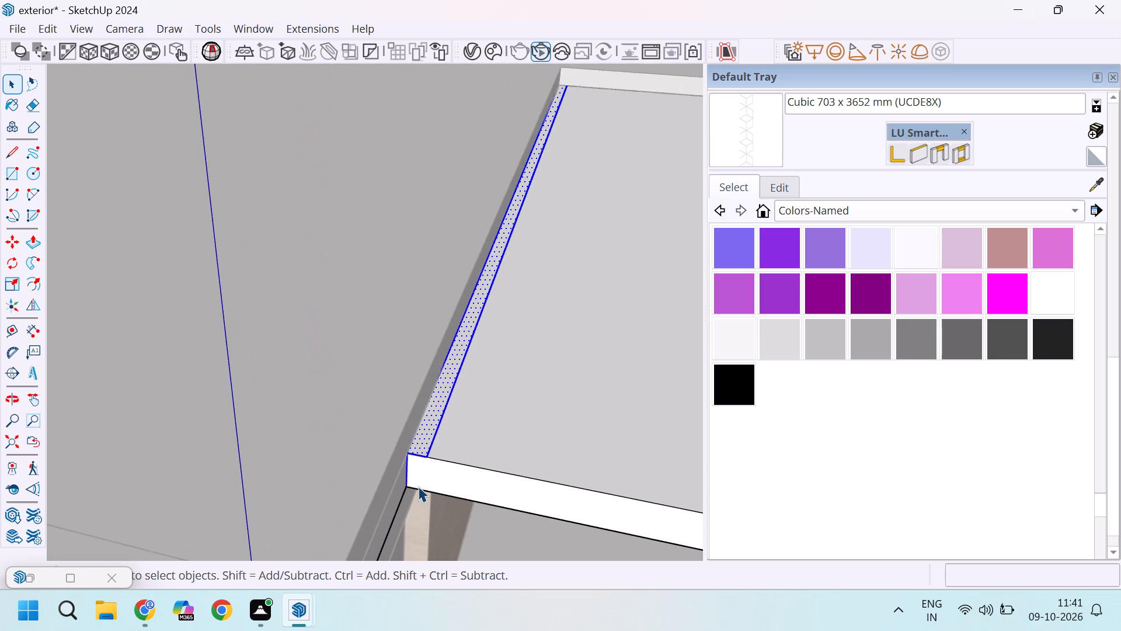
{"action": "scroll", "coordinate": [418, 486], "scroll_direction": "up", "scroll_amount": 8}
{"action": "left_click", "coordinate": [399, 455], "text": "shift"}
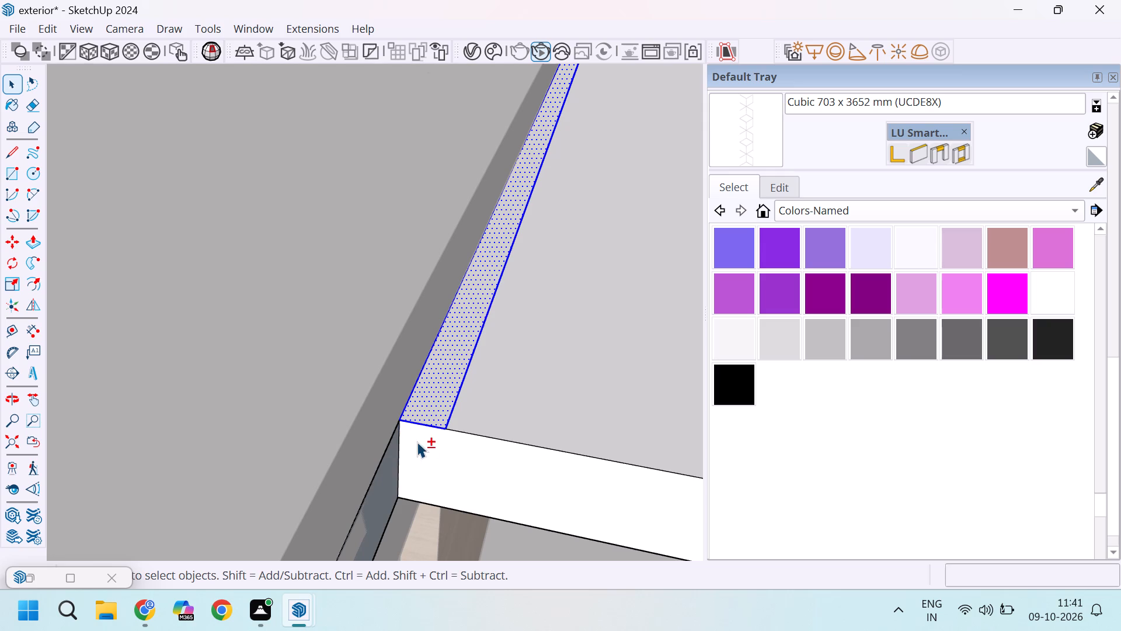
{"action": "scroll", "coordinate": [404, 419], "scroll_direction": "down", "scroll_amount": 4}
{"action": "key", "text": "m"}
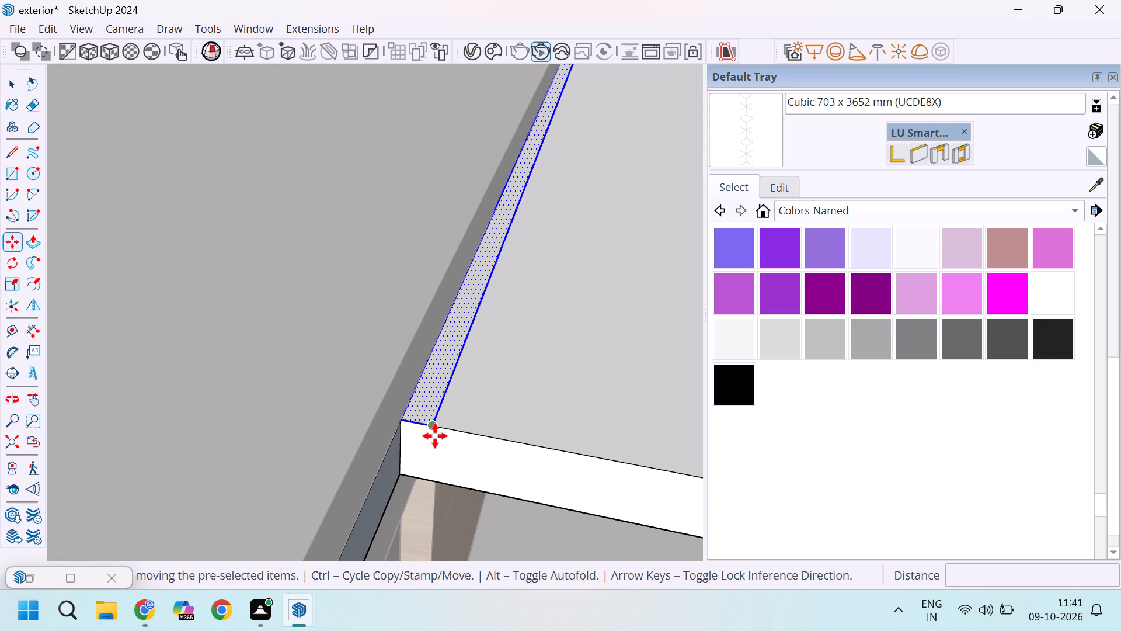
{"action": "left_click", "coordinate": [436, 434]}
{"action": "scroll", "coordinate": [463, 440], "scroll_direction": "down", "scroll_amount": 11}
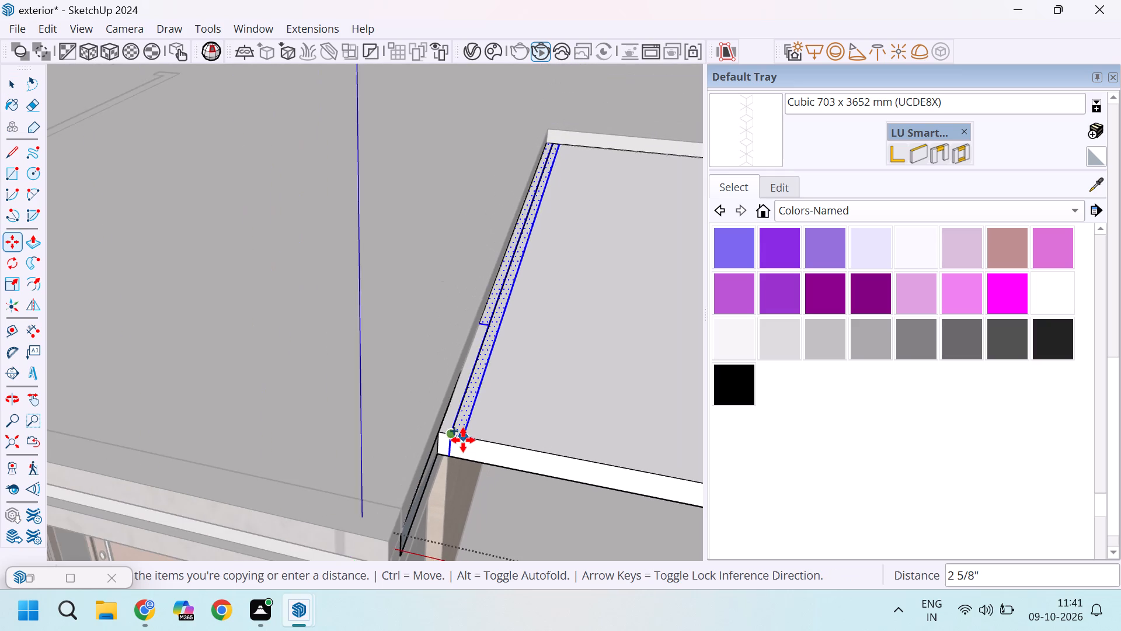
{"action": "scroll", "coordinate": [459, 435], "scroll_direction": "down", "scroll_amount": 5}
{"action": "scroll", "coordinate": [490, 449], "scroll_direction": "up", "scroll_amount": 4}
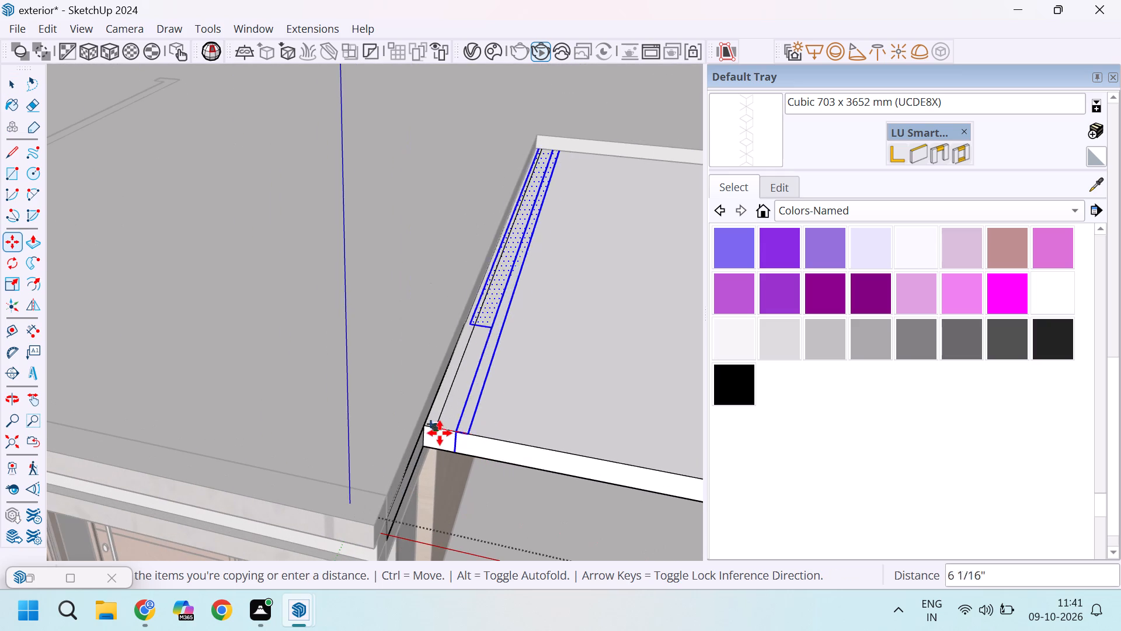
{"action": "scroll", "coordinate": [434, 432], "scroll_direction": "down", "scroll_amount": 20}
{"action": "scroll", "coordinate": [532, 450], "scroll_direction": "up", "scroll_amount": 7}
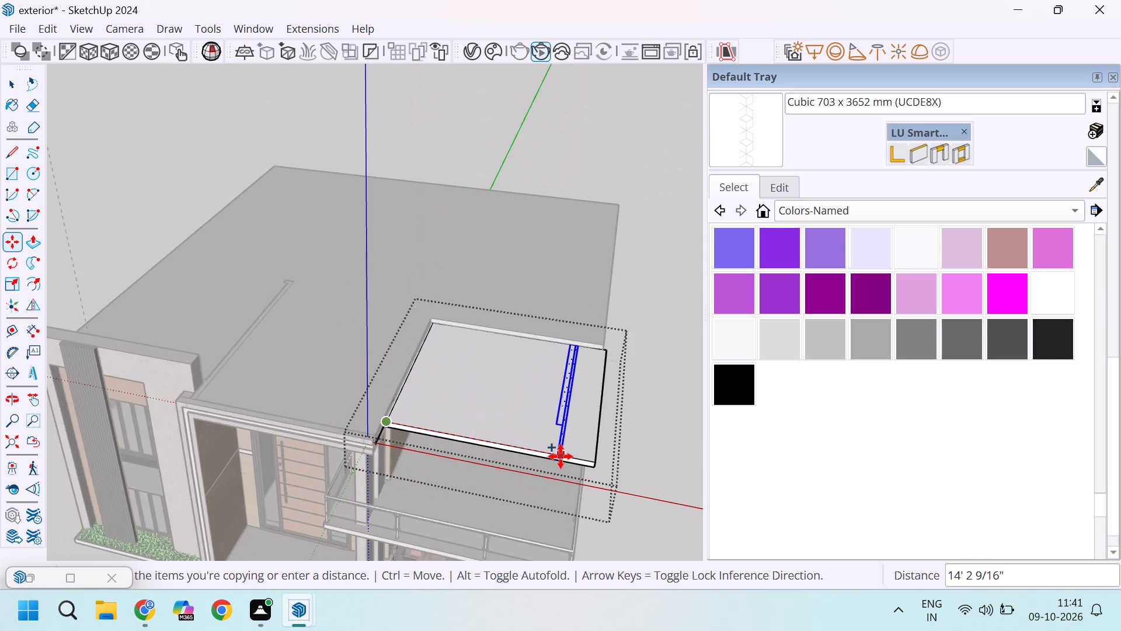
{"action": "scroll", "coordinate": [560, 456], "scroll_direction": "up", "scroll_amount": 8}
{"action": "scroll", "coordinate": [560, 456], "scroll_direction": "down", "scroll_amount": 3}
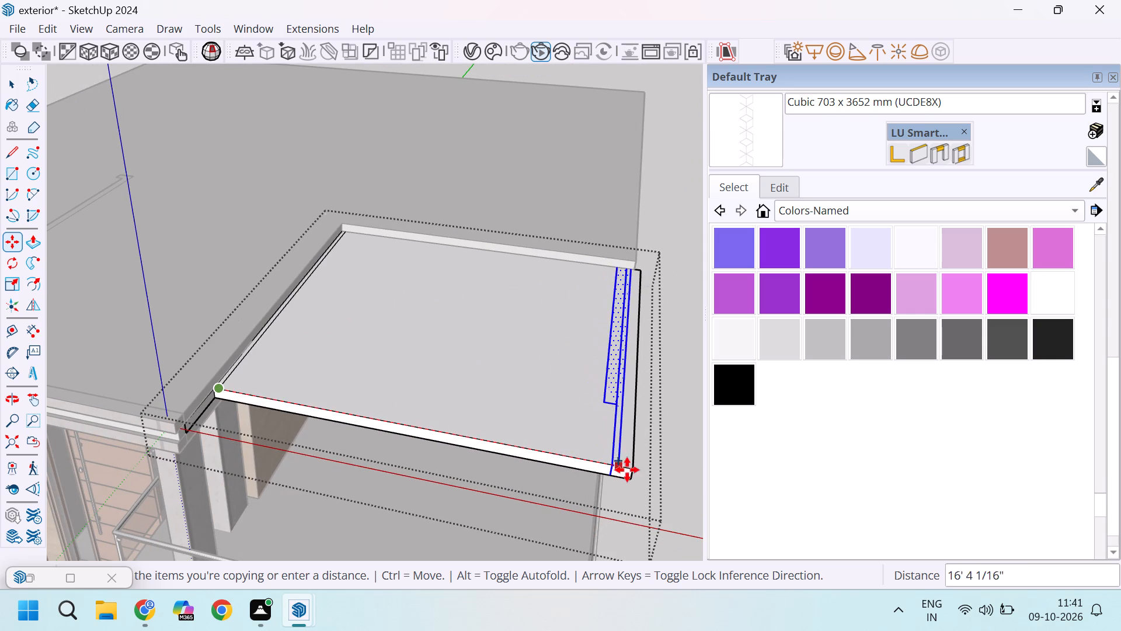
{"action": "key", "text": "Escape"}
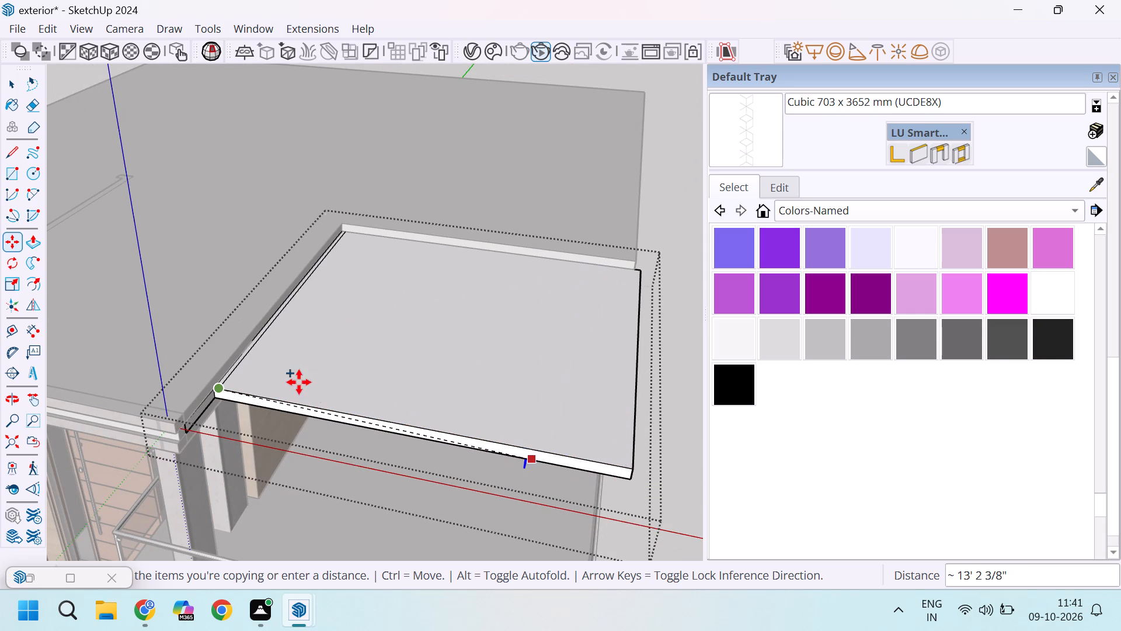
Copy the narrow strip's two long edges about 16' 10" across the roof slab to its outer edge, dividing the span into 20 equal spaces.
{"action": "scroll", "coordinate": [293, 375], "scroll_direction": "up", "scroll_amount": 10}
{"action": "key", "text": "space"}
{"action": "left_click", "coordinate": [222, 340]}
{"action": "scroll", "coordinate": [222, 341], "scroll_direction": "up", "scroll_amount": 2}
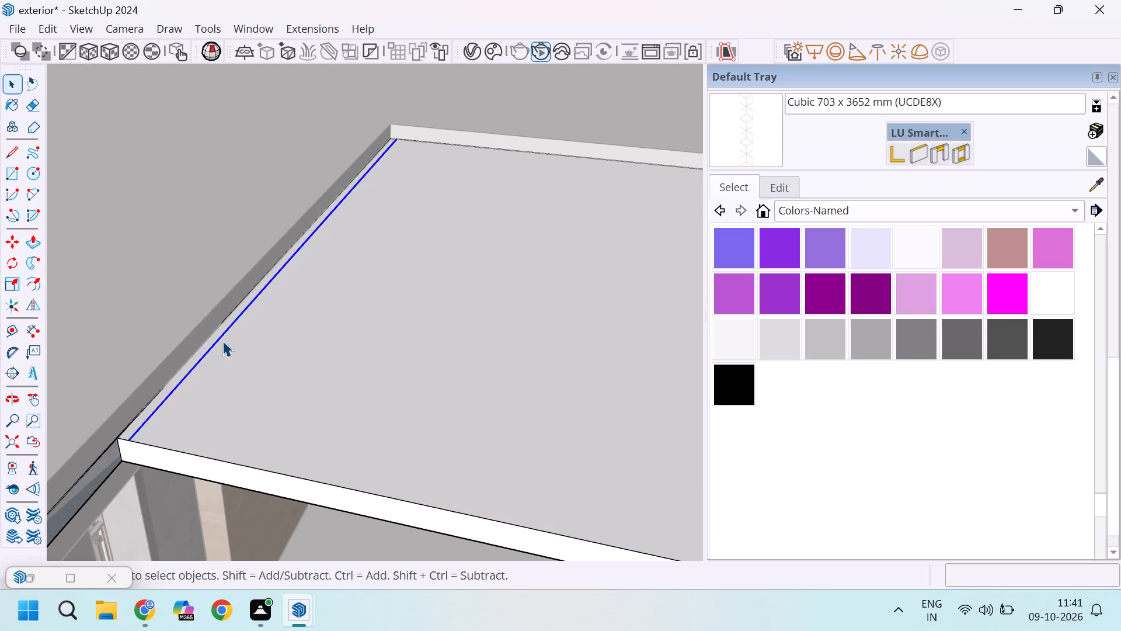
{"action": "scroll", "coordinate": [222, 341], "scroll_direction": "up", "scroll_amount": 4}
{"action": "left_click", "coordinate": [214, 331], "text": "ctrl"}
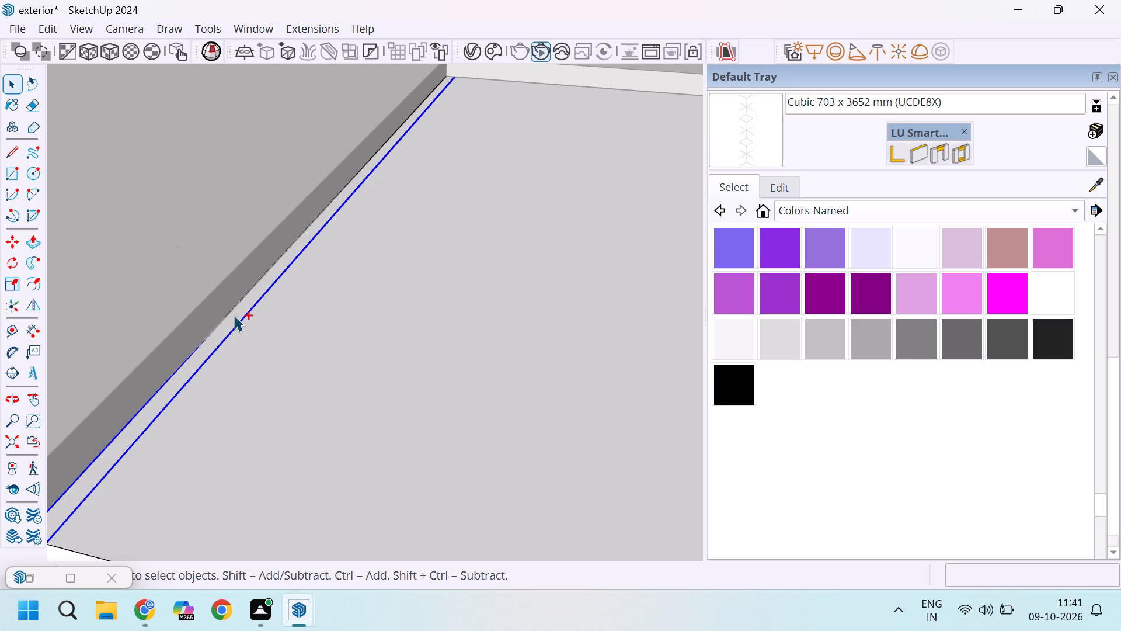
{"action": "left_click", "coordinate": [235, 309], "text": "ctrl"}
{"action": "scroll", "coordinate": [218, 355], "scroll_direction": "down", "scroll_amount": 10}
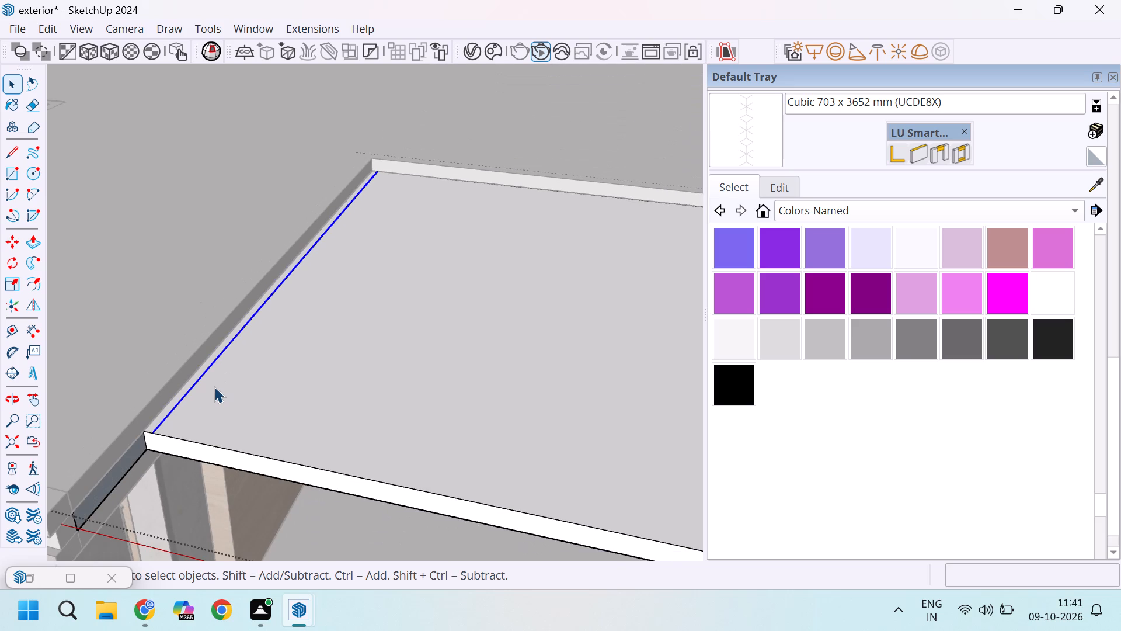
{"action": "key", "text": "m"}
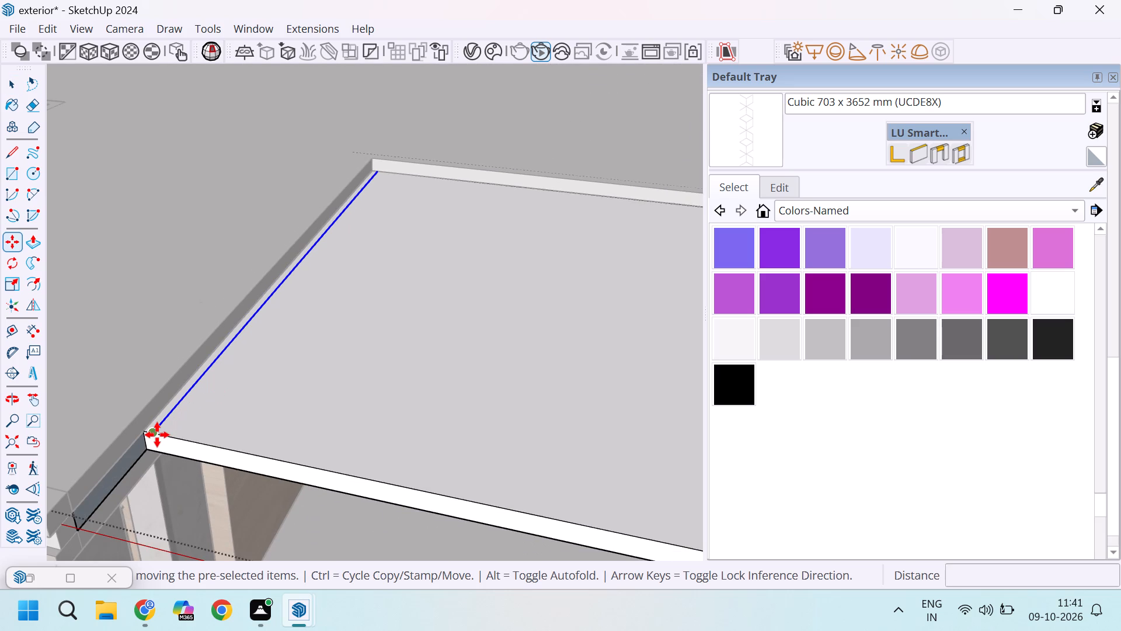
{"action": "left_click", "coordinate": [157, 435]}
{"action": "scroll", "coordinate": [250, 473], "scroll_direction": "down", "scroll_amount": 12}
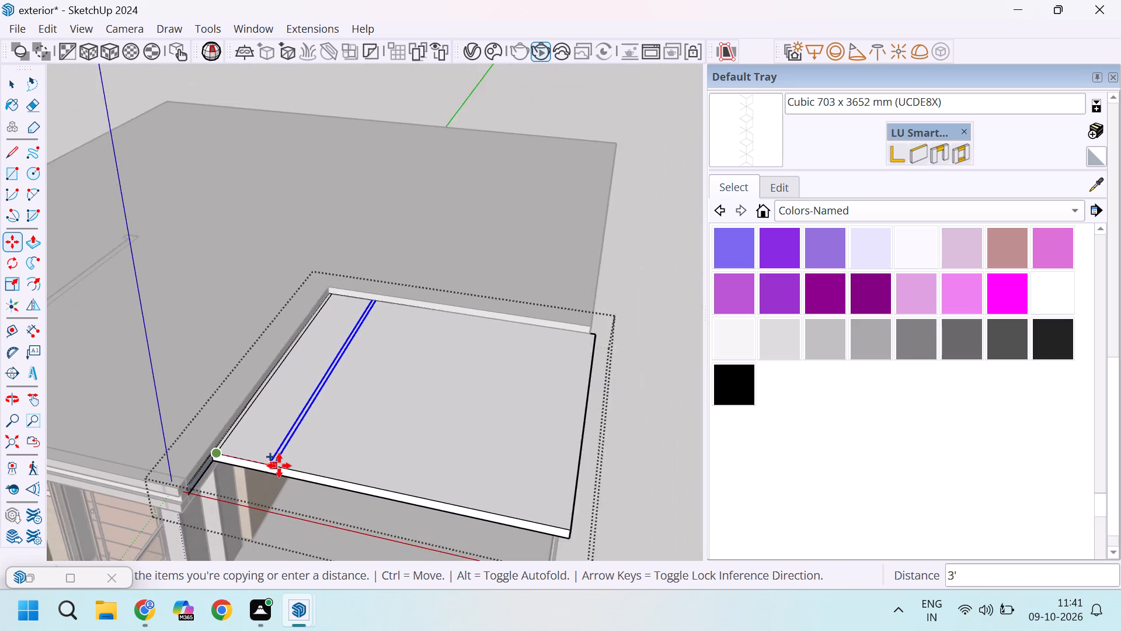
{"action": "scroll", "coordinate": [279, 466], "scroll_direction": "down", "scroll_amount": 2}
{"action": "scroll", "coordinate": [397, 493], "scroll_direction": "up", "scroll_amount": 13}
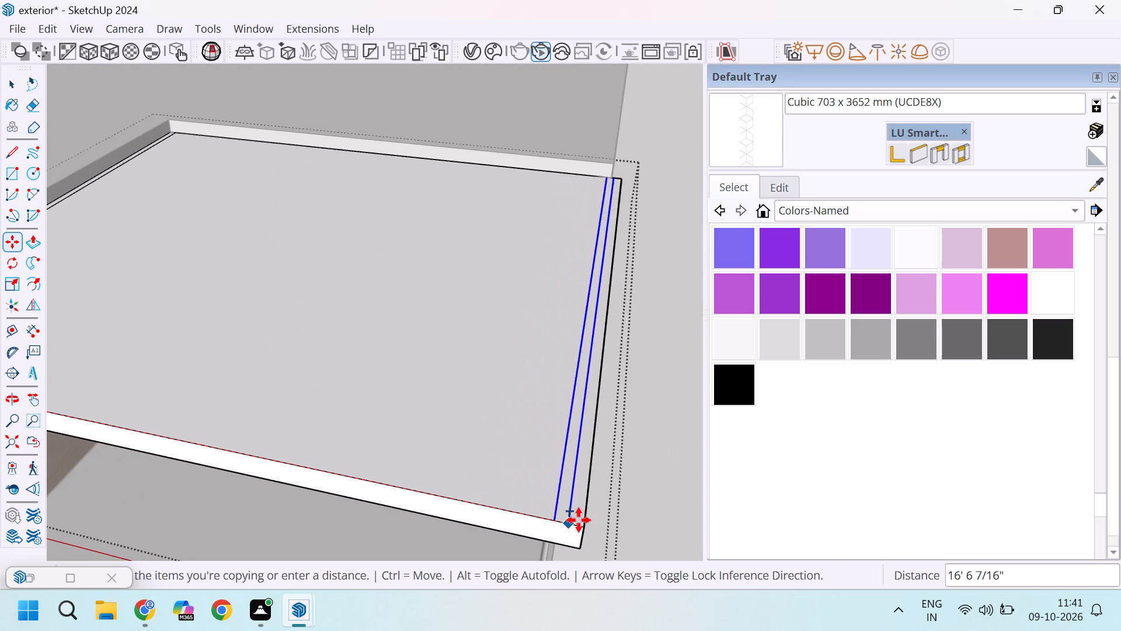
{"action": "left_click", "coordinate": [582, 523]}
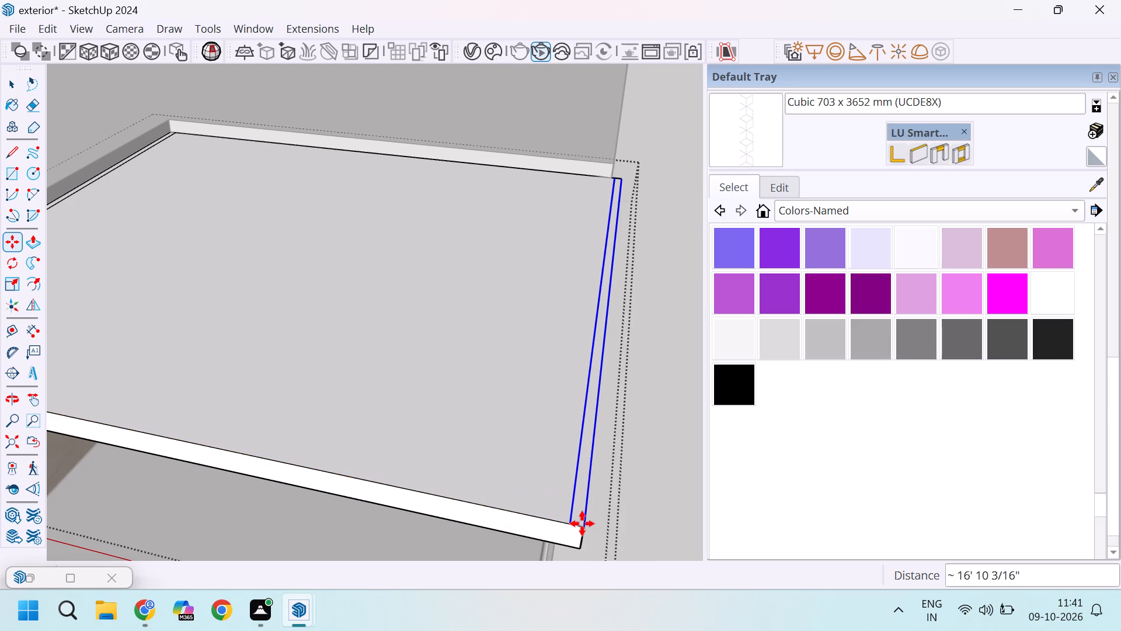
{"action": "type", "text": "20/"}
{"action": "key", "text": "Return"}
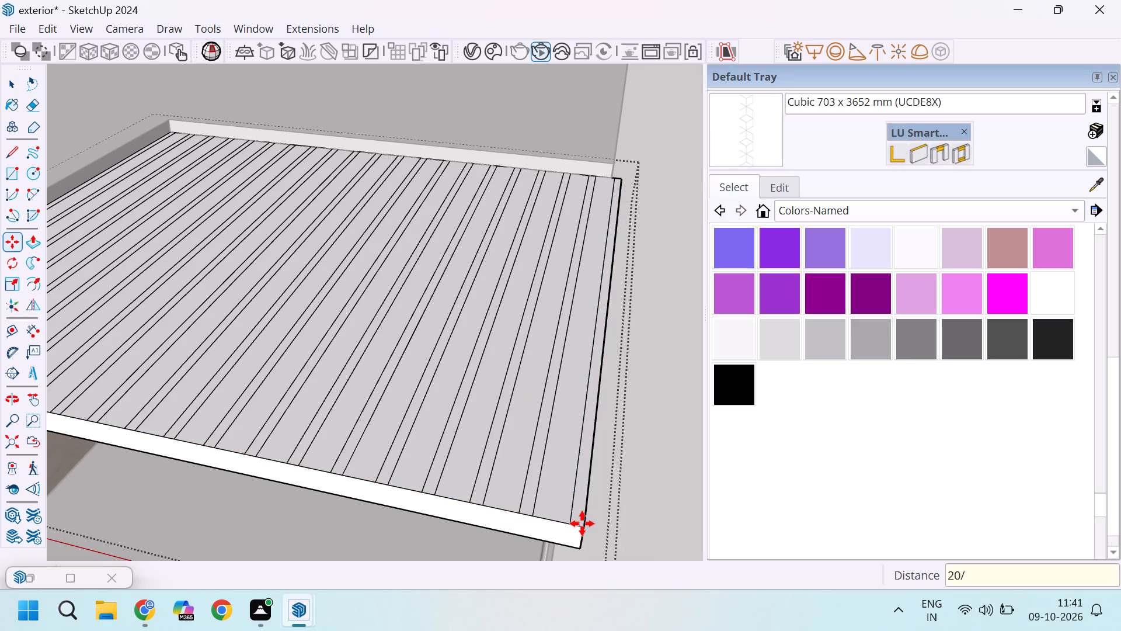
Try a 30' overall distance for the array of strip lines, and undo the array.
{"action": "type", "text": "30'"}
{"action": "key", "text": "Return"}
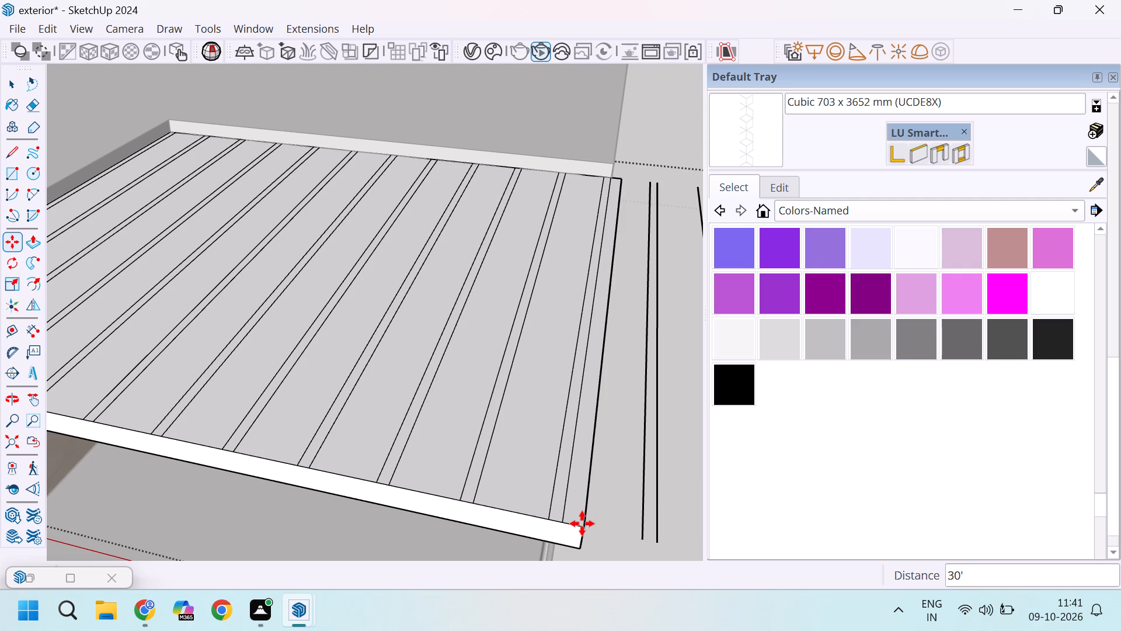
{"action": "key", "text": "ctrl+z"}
Reselect the narrow strip's two long edges and copy them to the roof slab's outer edge, dividing the span into 20 equal spaces.
{"action": "scroll", "coordinate": [544, 439], "scroll_direction": "down", "scroll_amount": 2}
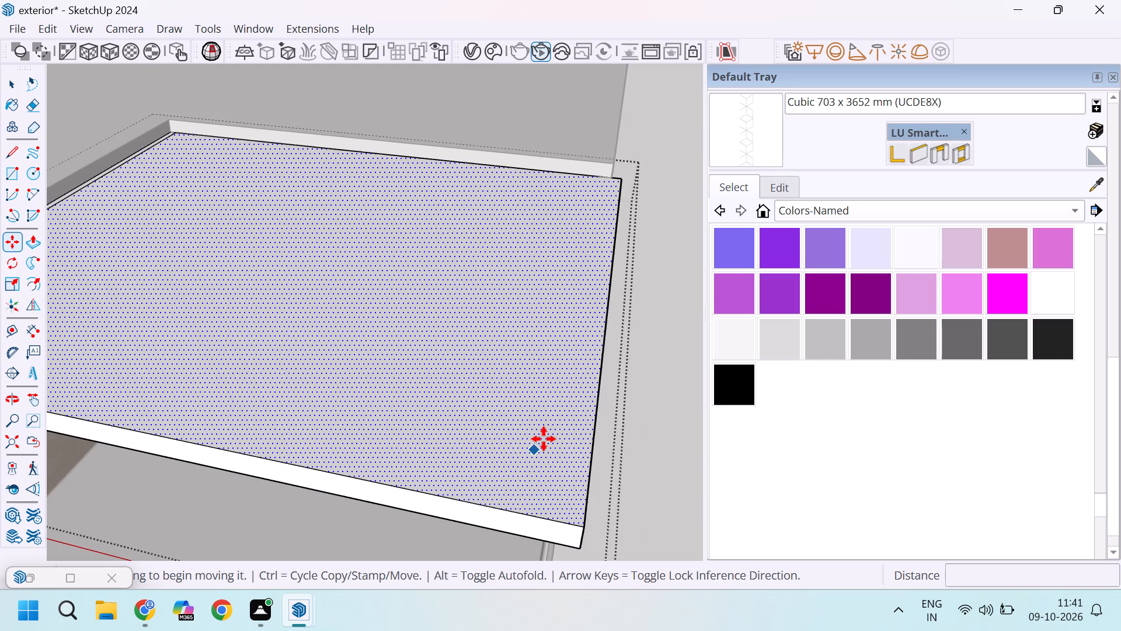
{"action": "scroll", "coordinate": [544, 439], "scroll_direction": "down", "scroll_amount": 6}
{"action": "scroll", "coordinate": [55, 389], "scroll_direction": "up", "scroll_amount": 20}
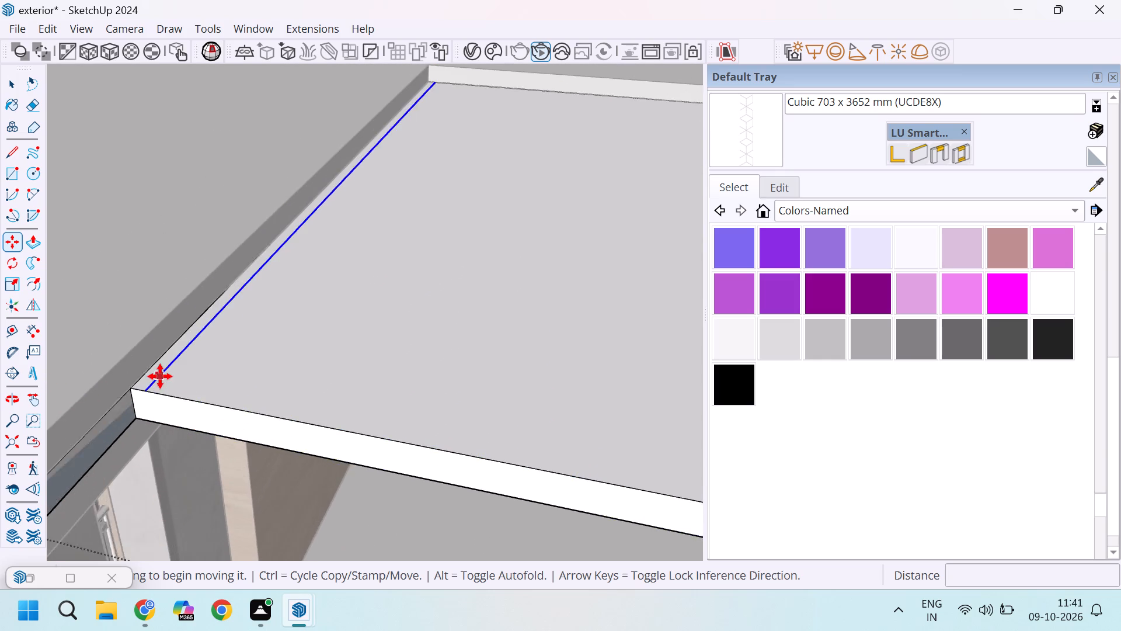
{"action": "scroll", "coordinate": [160, 376], "scroll_direction": "up", "scroll_amount": 1}
{"action": "key", "text": "space"}
{"action": "left_click", "coordinate": [168, 373]}
{"action": "scroll", "coordinate": [158, 378], "scroll_direction": "up", "scroll_amount": 4}
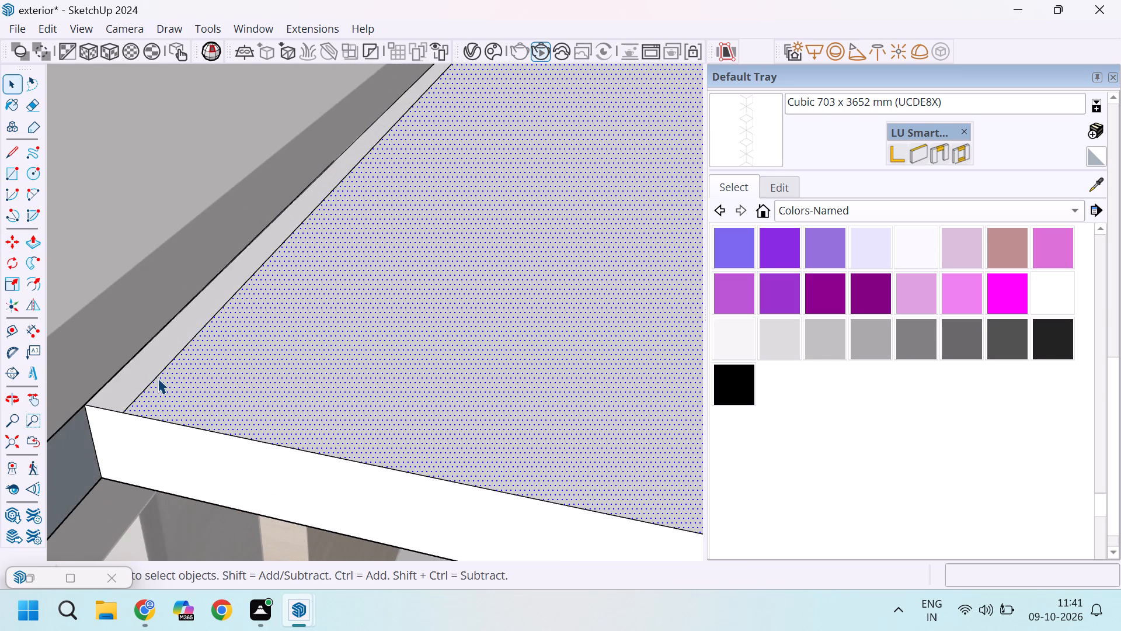
{"action": "left_click", "coordinate": [158, 373]}
{"action": "left_click", "coordinate": [135, 353], "text": "ctrl"}
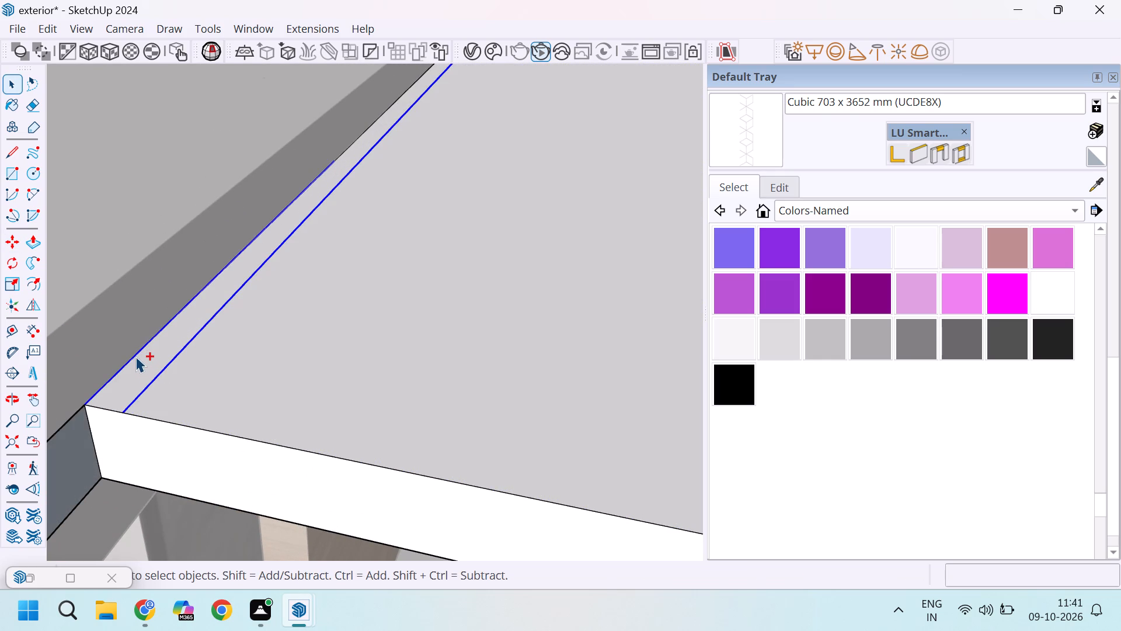
{"action": "key", "text": "m"}
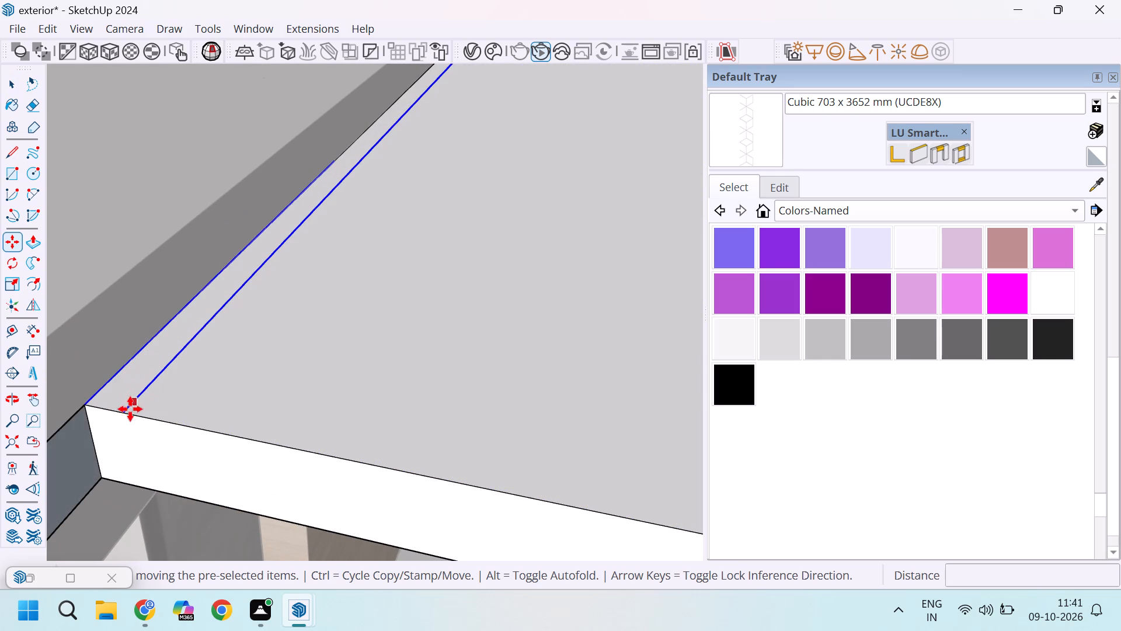
{"action": "left_click", "coordinate": [124, 408]}
{"action": "scroll", "coordinate": [127, 408], "scroll_direction": "down", "scroll_amount": 19}
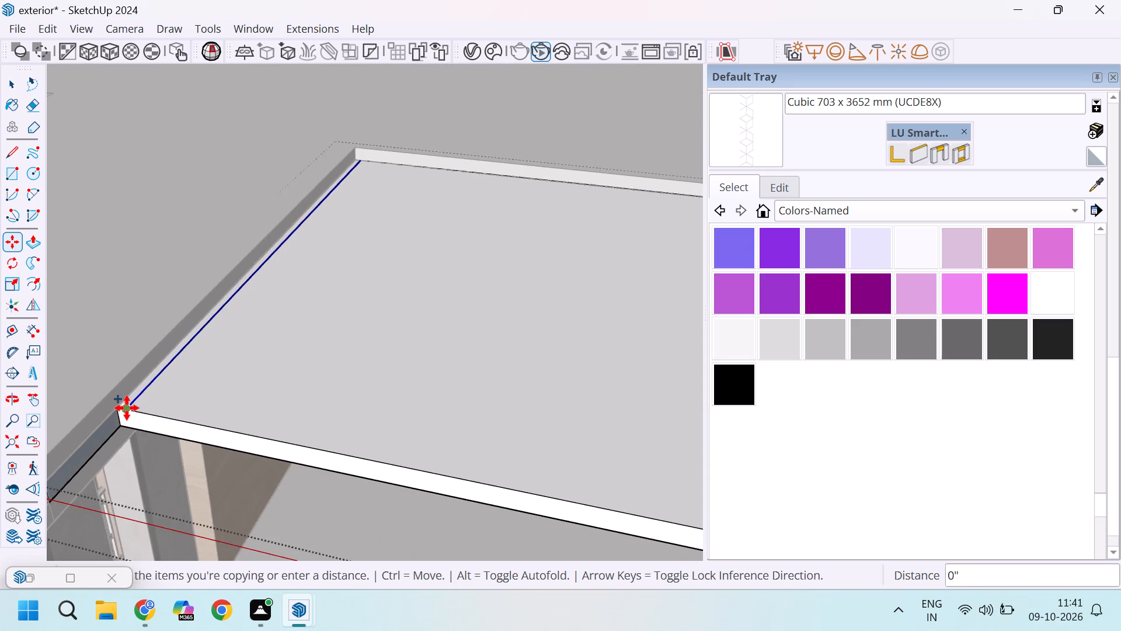
{"action": "scroll", "coordinate": [127, 408], "scroll_direction": "down", "scroll_amount": 10}
{"action": "scroll", "coordinate": [515, 468], "scroll_direction": "up", "scroll_amount": 15}
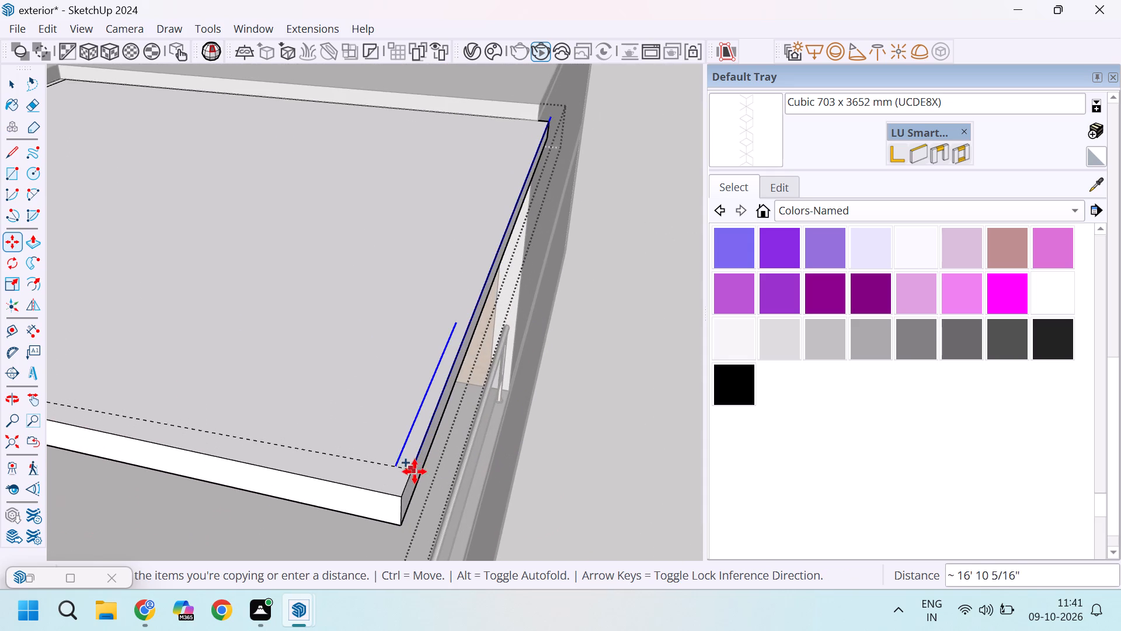
{"action": "left_click", "coordinate": [399, 497]}
{"action": "scroll", "coordinate": [399, 497], "scroll_direction": "down", "scroll_amount": 5}
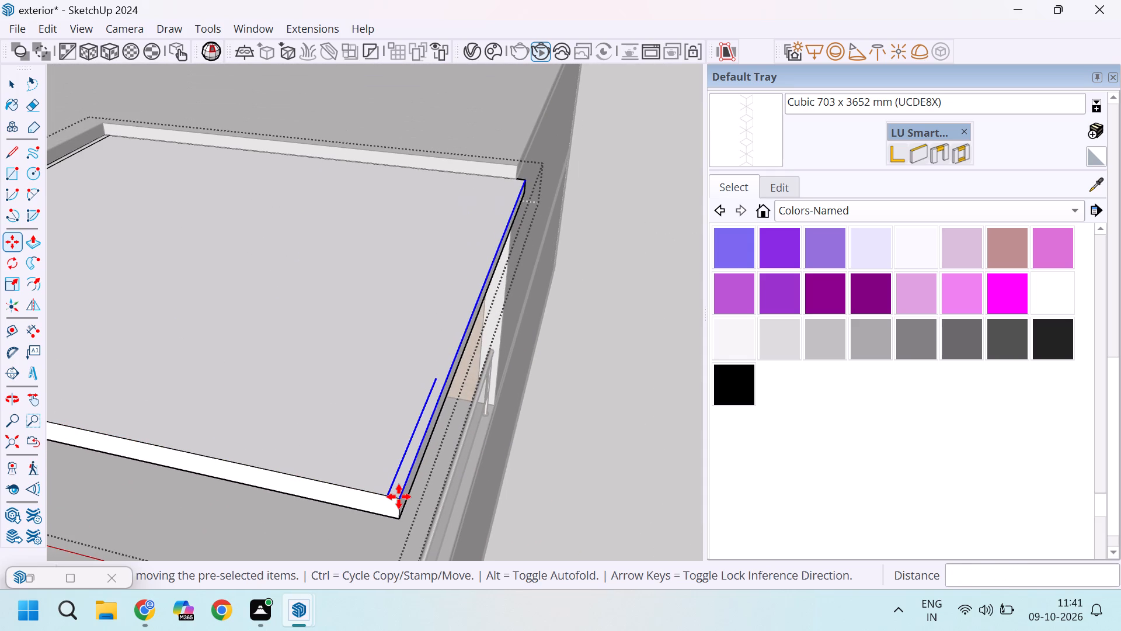
{"action": "type", "text": "20'"}
{"action": "key", "text": "BackSpace"}
{"action": "key", "text": "slash"}
{"action": "key", "text": "Return"}
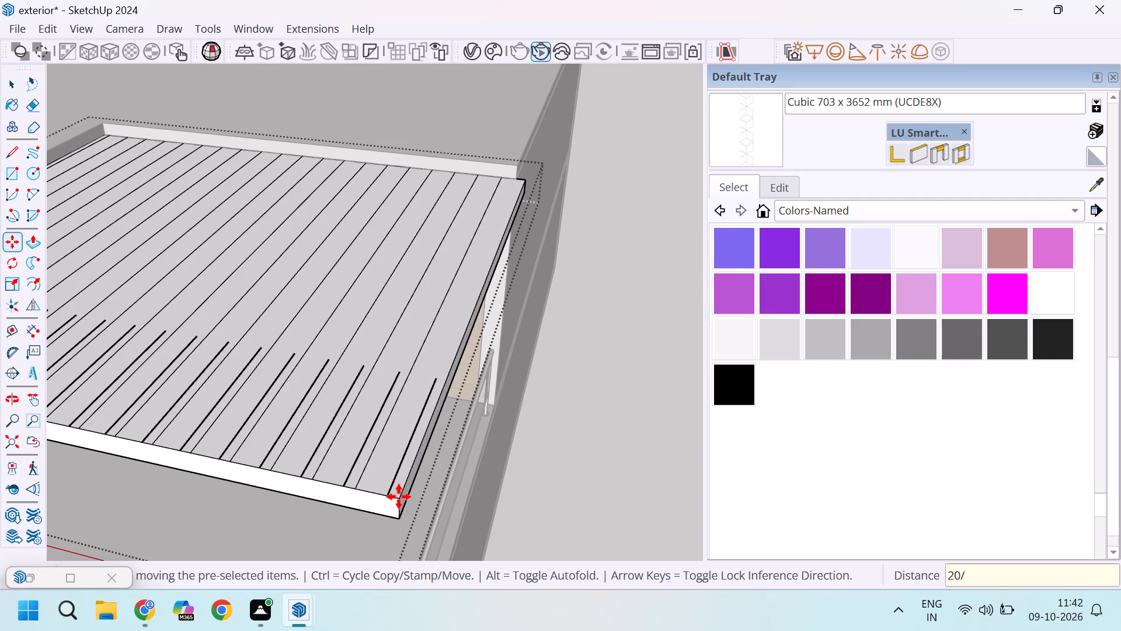
Draw lines about 12' 8" long extending the two outermost short strip lines to the roof slab's far edge at the parapet.
{"action": "scroll", "coordinate": [446, 373], "scroll_direction": "up", "scroll_amount": 2}
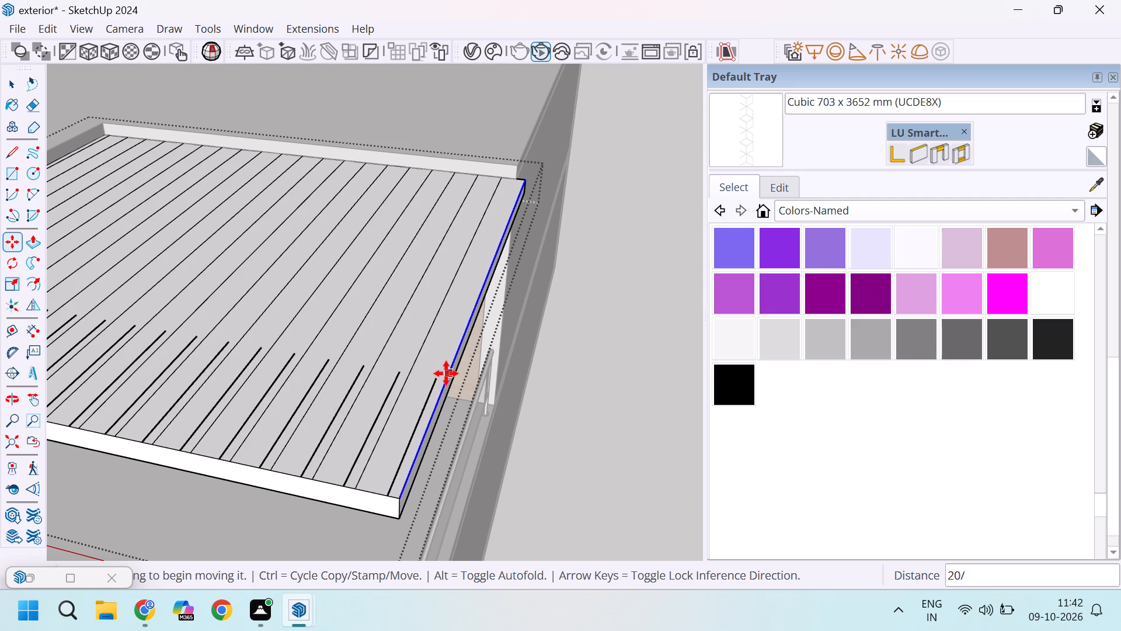
{"action": "scroll", "coordinate": [446, 373], "scroll_direction": "up", "scroll_amount": 1}
{"action": "key", "text": "l"}
{"action": "left_click", "coordinate": [434, 379]}
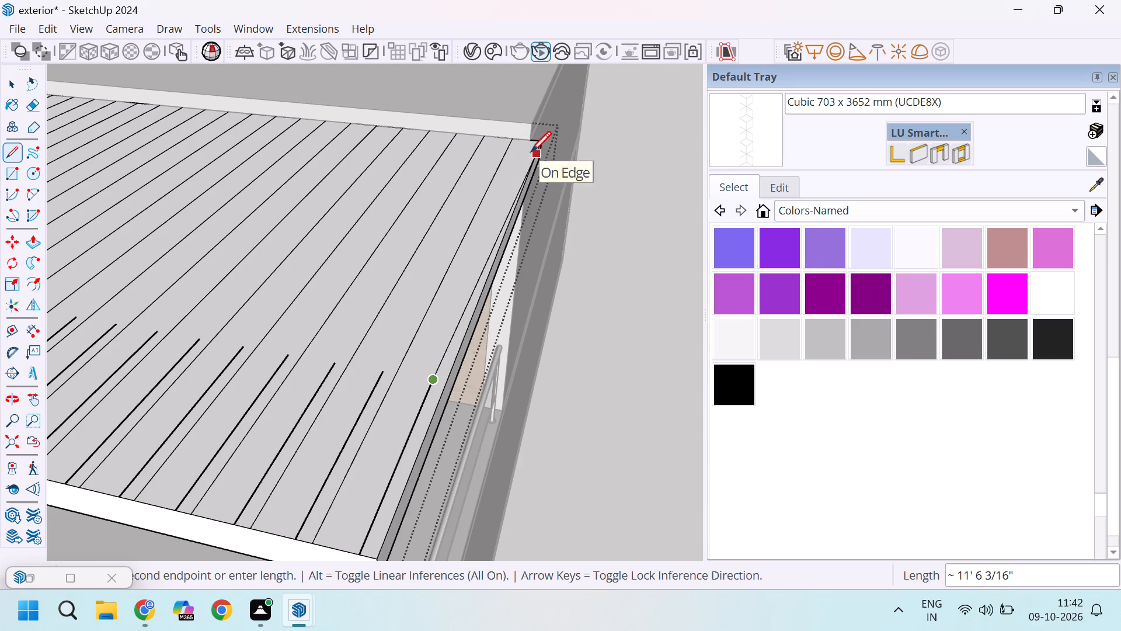
{"action": "scroll", "coordinate": [531, 147], "scroll_direction": "up", "scroll_amount": 9}
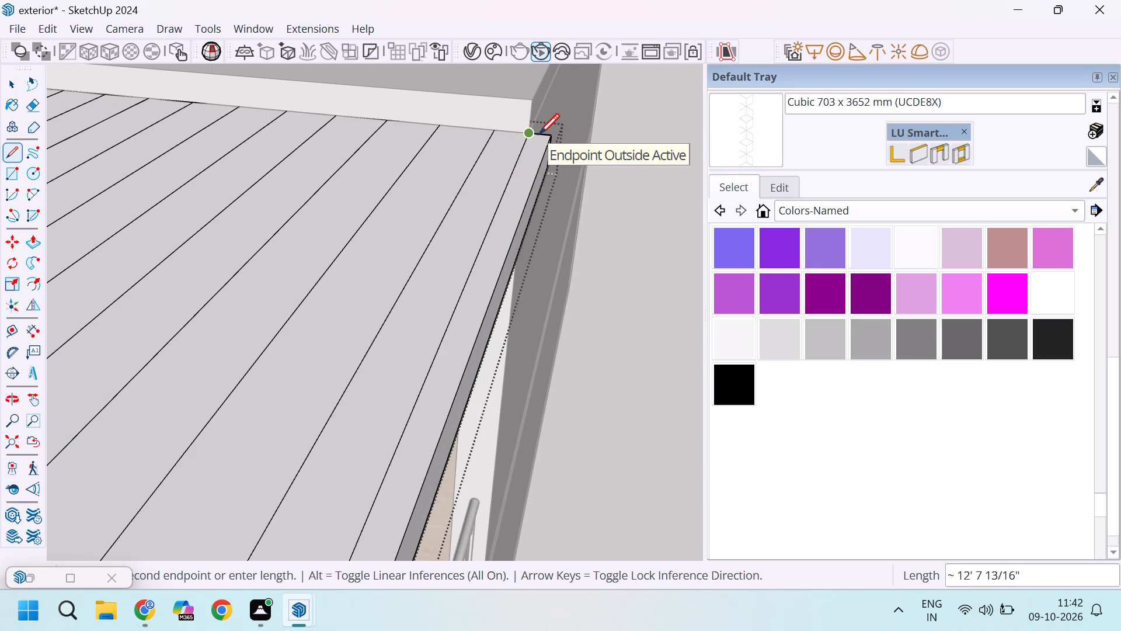
{"action": "left_click", "coordinate": [541, 134]}
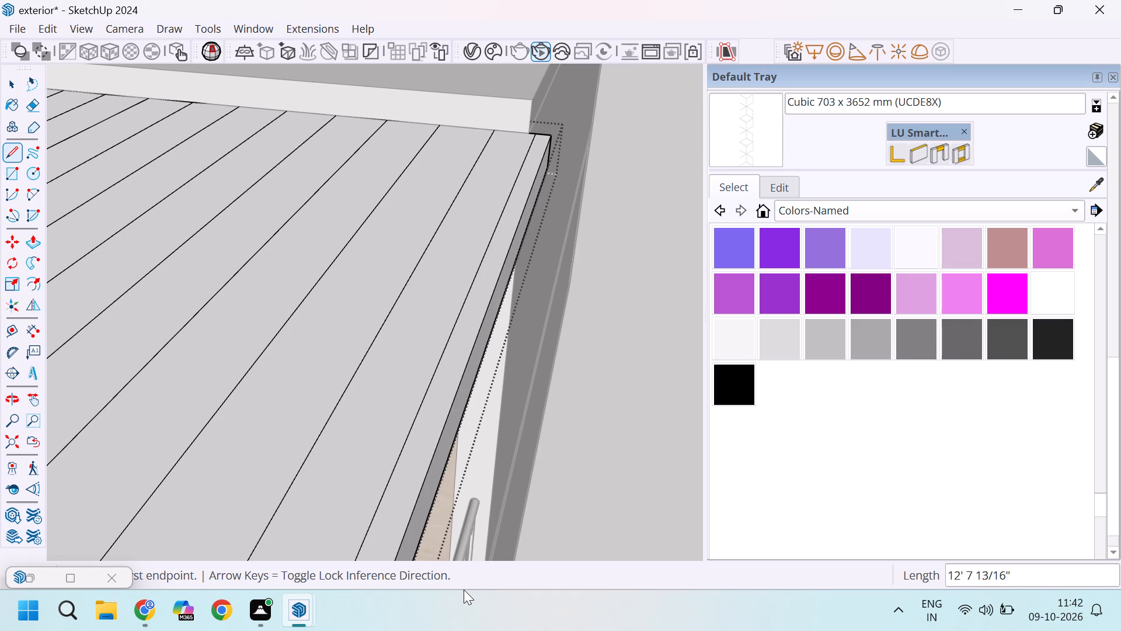
{"action": "scroll", "coordinate": [335, 298], "scroll_direction": "down", "scroll_amount": 9}
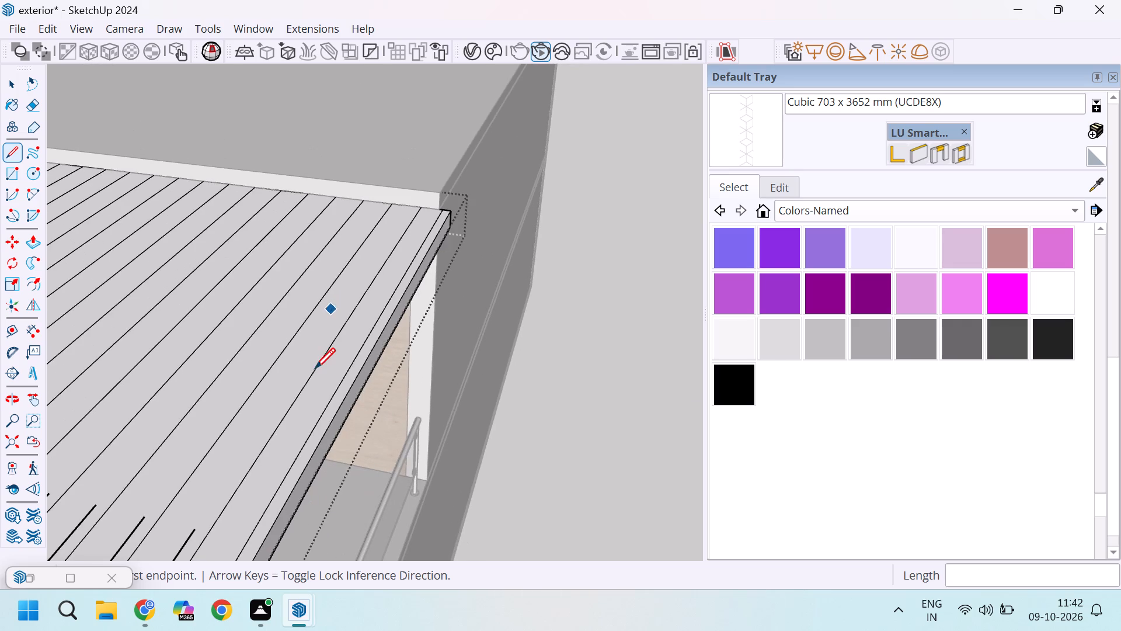
{"action": "scroll", "coordinate": [343, 304], "scroll_direction": "down", "scroll_amount": 5}
{"action": "scroll", "coordinate": [263, 425], "scroll_direction": "up", "scroll_amount": 4}
{"action": "left_click", "coordinate": [260, 434]}
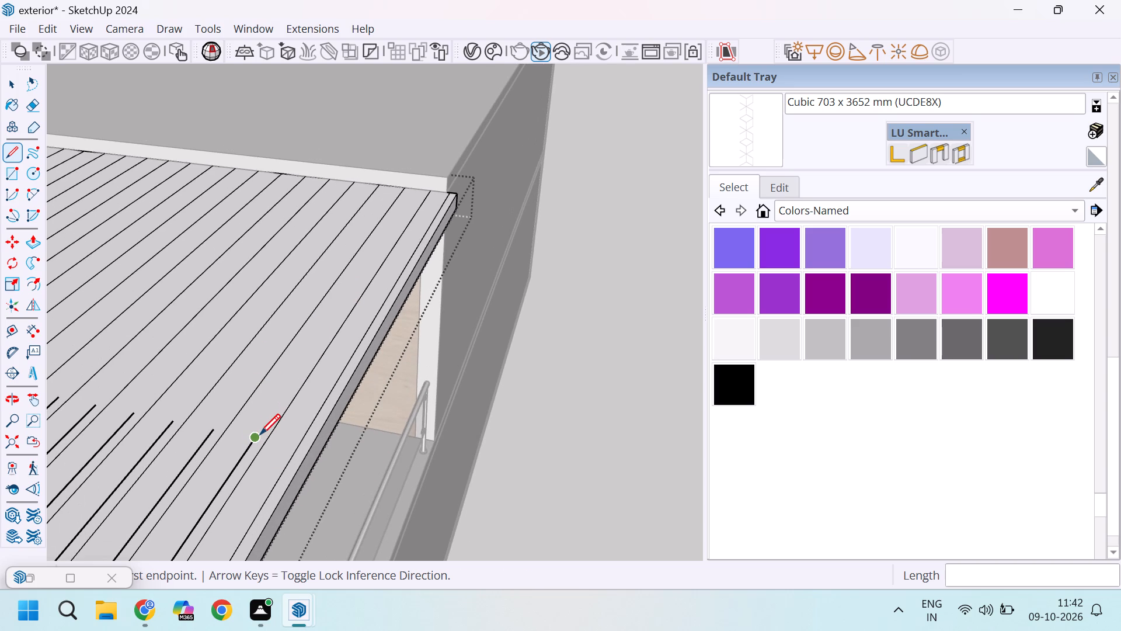
{"action": "scroll", "coordinate": [434, 154], "scroll_direction": "up", "scroll_amount": 5}
{"action": "left_click", "coordinate": [416, 214]}
Extend the following three short strip lines to the slab's far edge with lines about 12' 8" long.
{"action": "scroll", "coordinate": [530, 211], "scroll_direction": "down", "scroll_amount": 5}
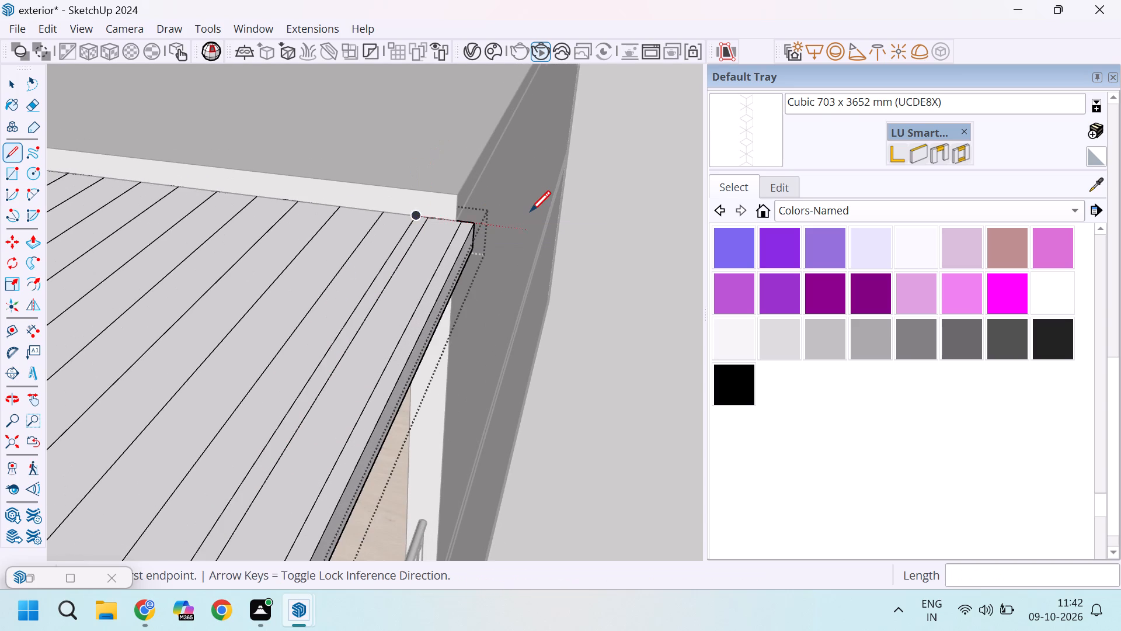
{"action": "scroll", "coordinate": [530, 211], "scroll_direction": "down", "scroll_amount": 7}
{"action": "scroll", "coordinate": [388, 318], "scroll_direction": "up", "scroll_amount": 9}
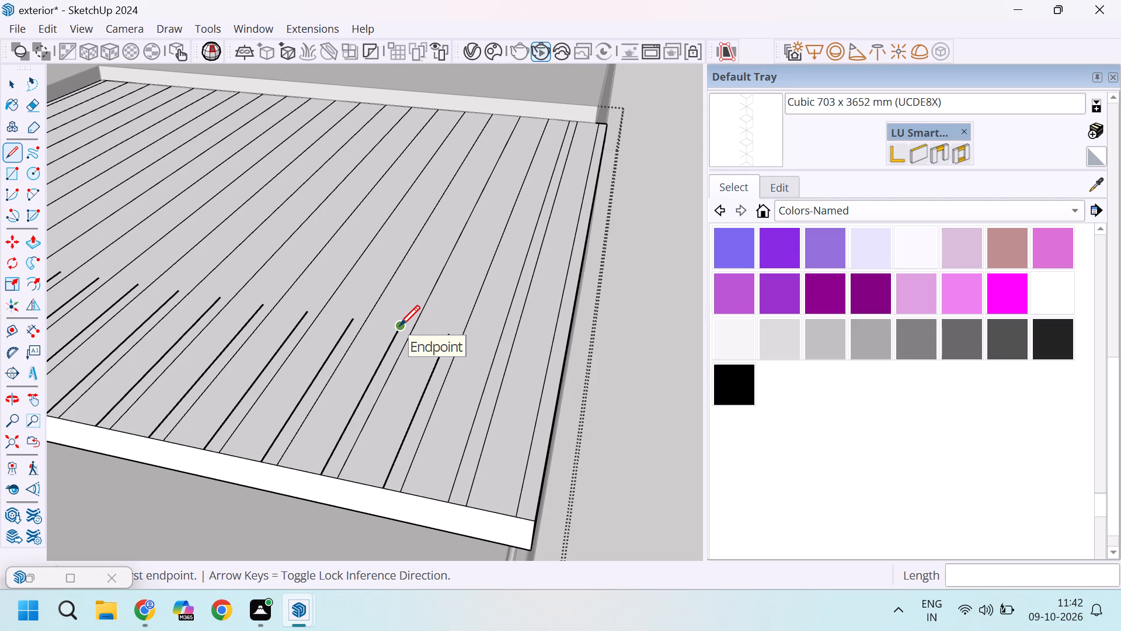
{"action": "left_click", "coordinate": [399, 325]}
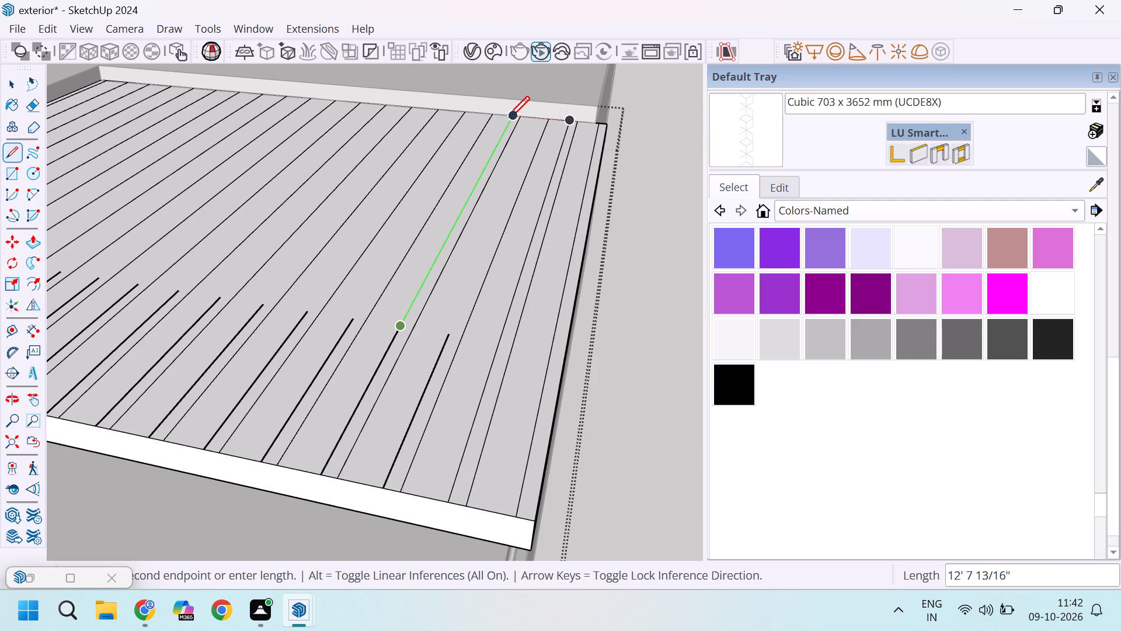
{"action": "left_click", "coordinate": [509, 116]}
{"action": "scroll", "coordinate": [509, 116], "scroll_direction": "down", "scroll_amount": 6}
{"action": "scroll", "coordinate": [374, 235], "scroll_direction": "up", "scroll_amount": 5}
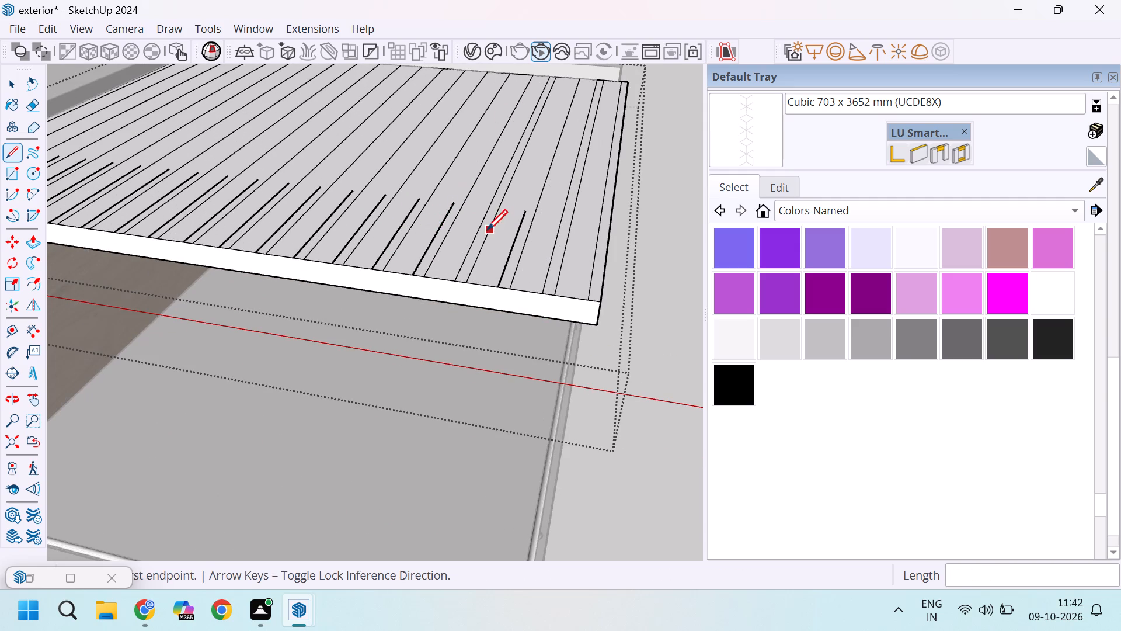
{"action": "left_click", "coordinate": [530, 212]}
{"action": "scroll", "coordinate": [556, 83], "scroll_direction": "up", "scroll_amount": 1}
{"action": "left_click", "coordinate": [577, 80]}
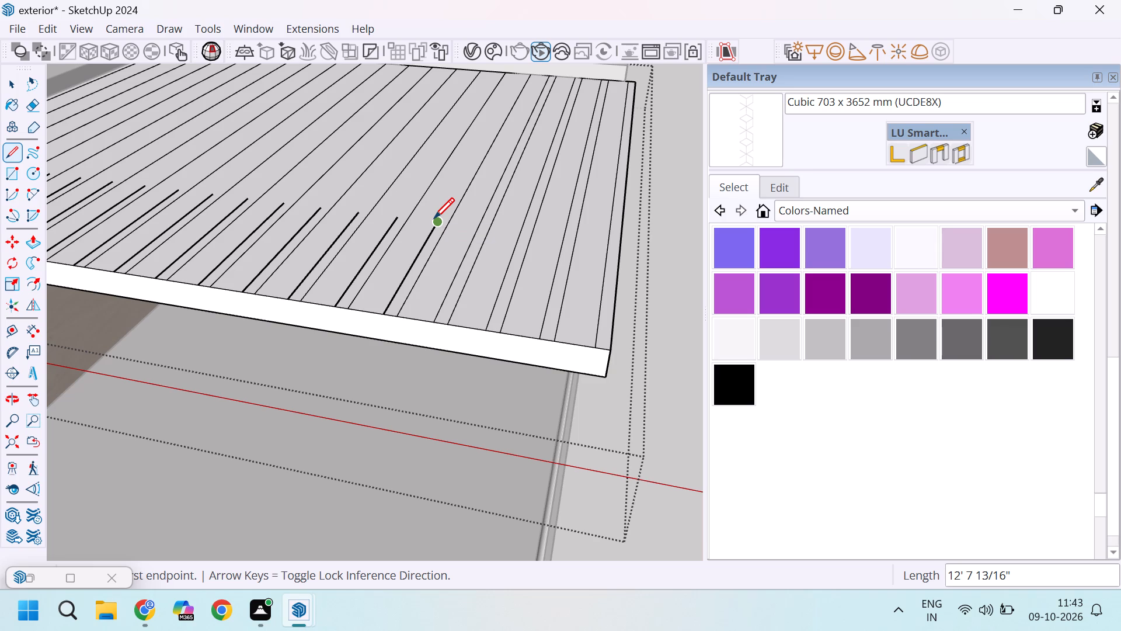
{"action": "left_click", "coordinate": [434, 218]}
{"action": "scroll", "coordinate": [434, 218], "scroll_direction": "down", "scroll_amount": 4}
{"action": "scroll", "coordinate": [468, 143], "scroll_direction": "up", "scroll_amount": 5}
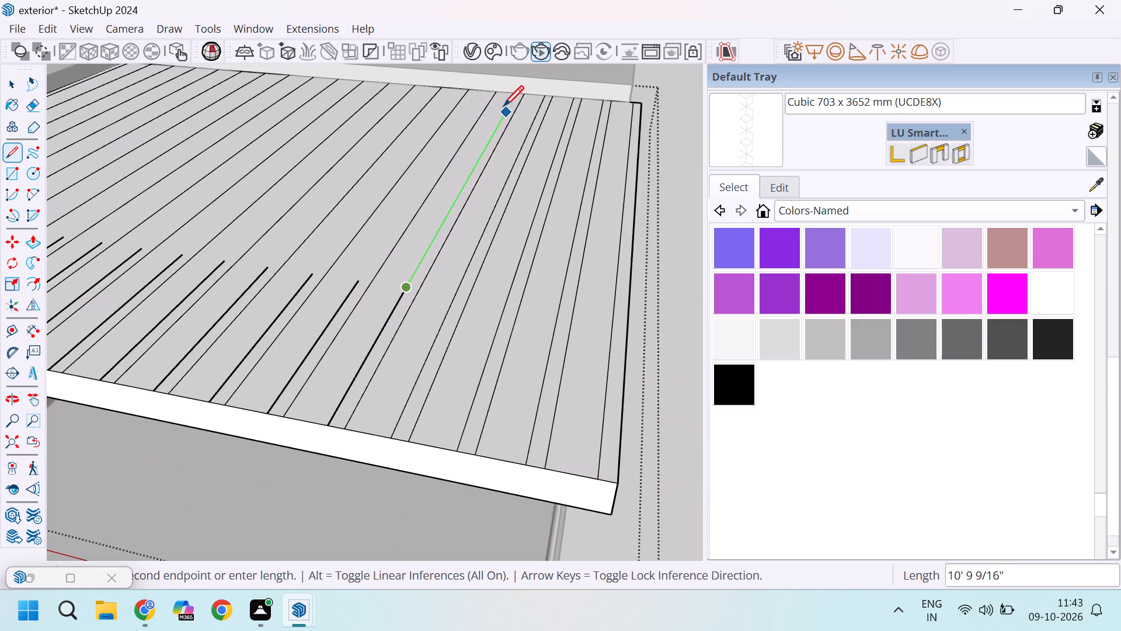
{"action": "scroll", "coordinate": [505, 102], "scroll_direction": "up", "scroll_amount": 4}
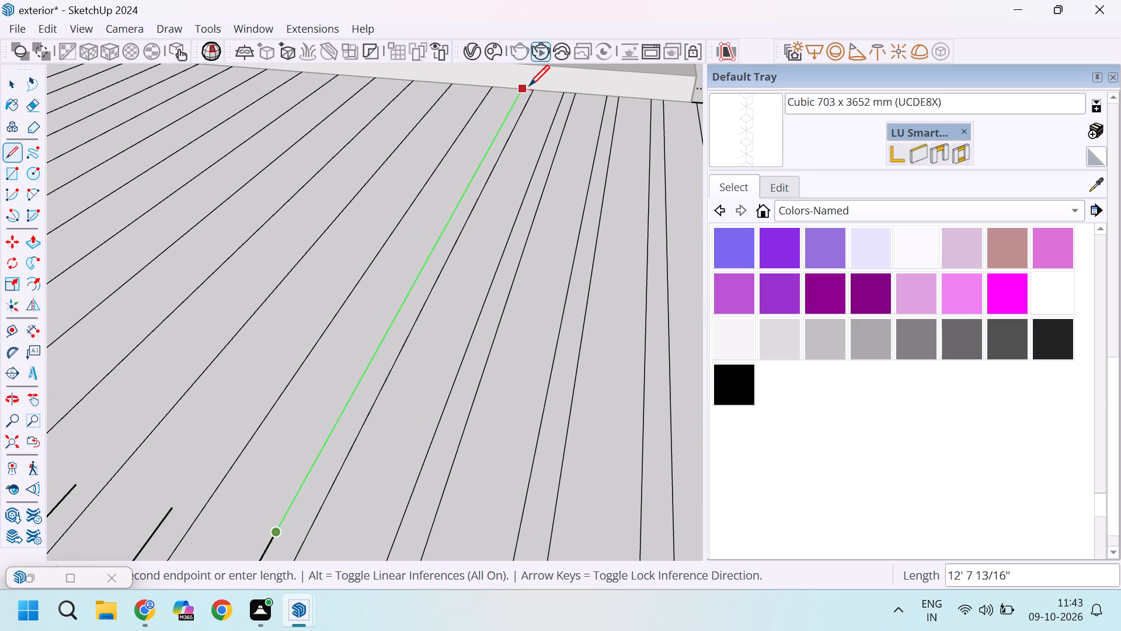
{"action": "left_click", "coordinate": [529, 85]}
{"action": "scroll", "coordinate": [529, 85], "scroll_direction": "down", "scroll_amount": 4}
{"action": "scroll", "coordinate": [481, 168], "scroll_direction": "up", "scroll_amount": 3}
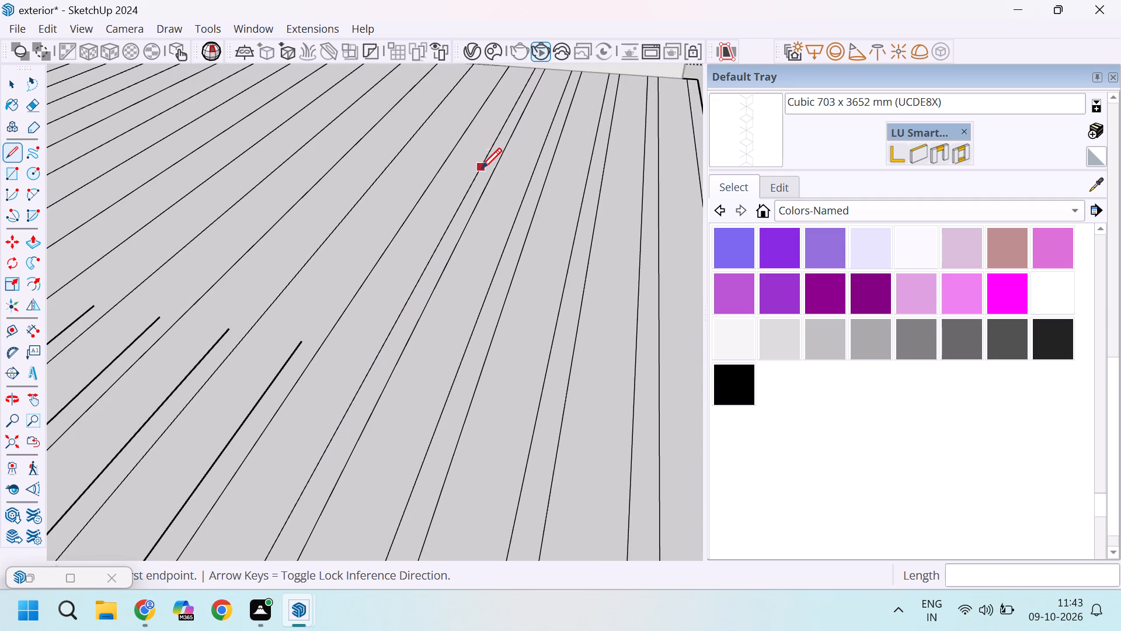
Copy the last drawn extension line about 10 1/8" onto the neighbouring short strip line and repeat the copy 5 times.
{"action": "key", "text": "space"}
{"action": "left_click", "coordinate": [475, 190]}
{"action": "scroll", "coordinate": [473, 190], "scroll_direction": "down", "scroll_amount": 4}
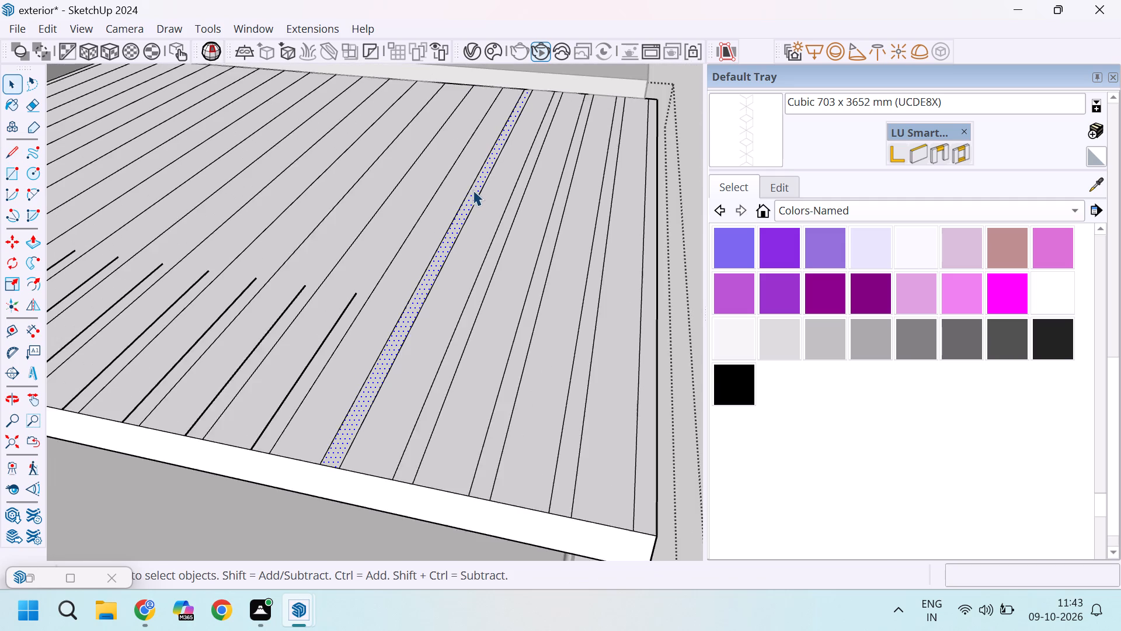
{"action": "left_click", "coordinate": [468, 198]}
{"action": "scroll", "coordinate": [468, 197], "scroll_direction": "down", "scroll_amount": 4}
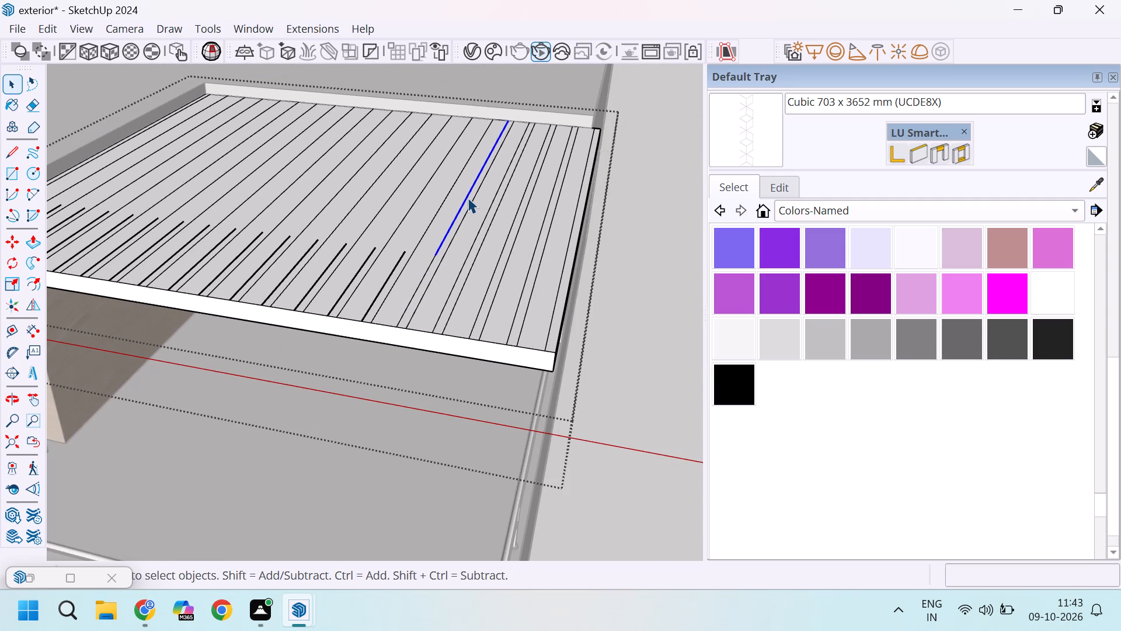
{"action": "key", "text": "m"}
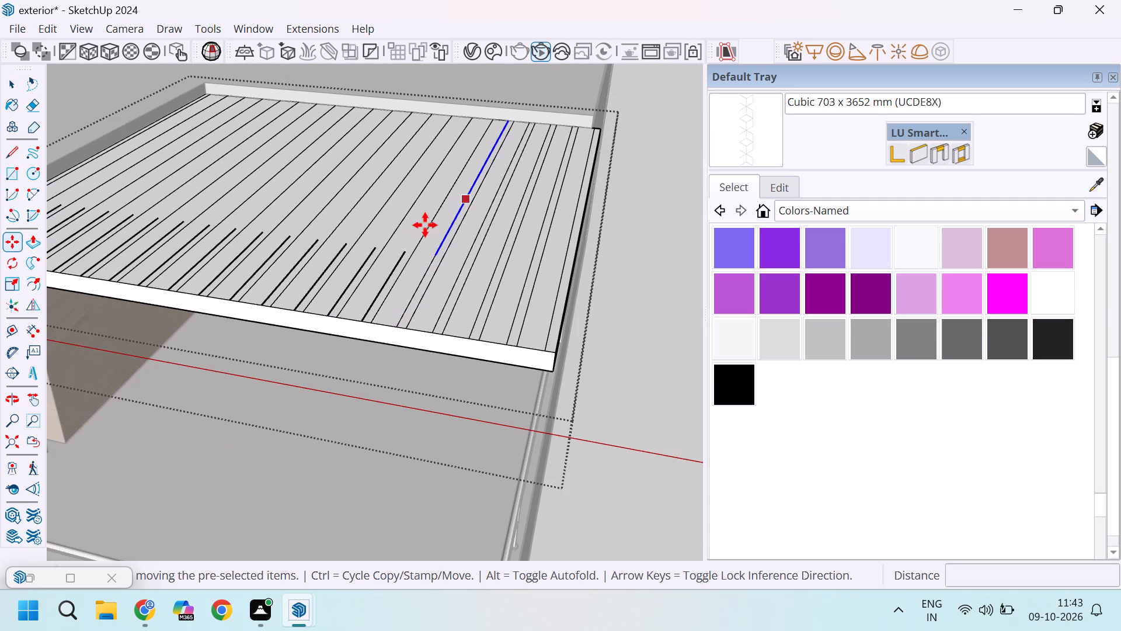
{"action": "scroll", "coordinate": [431, 245], "scroll_direction": "up", "scroll_amount": 8}
{"action": "left_click", "coordinate": [438, 258]}
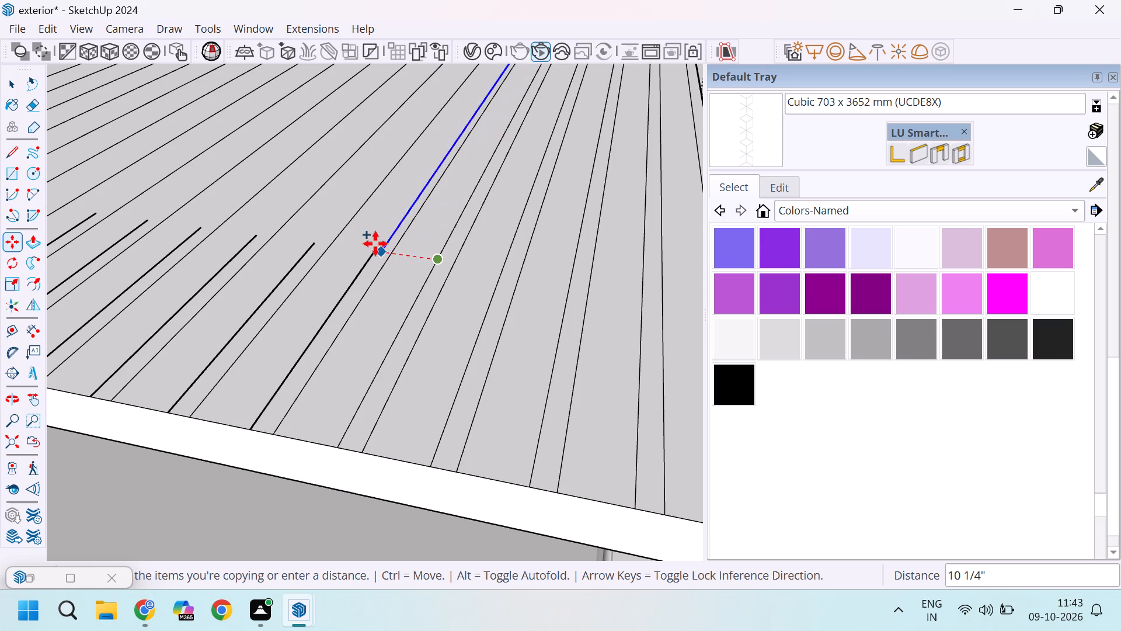
{"action": "left_click", "coordinate": [378, 252]}
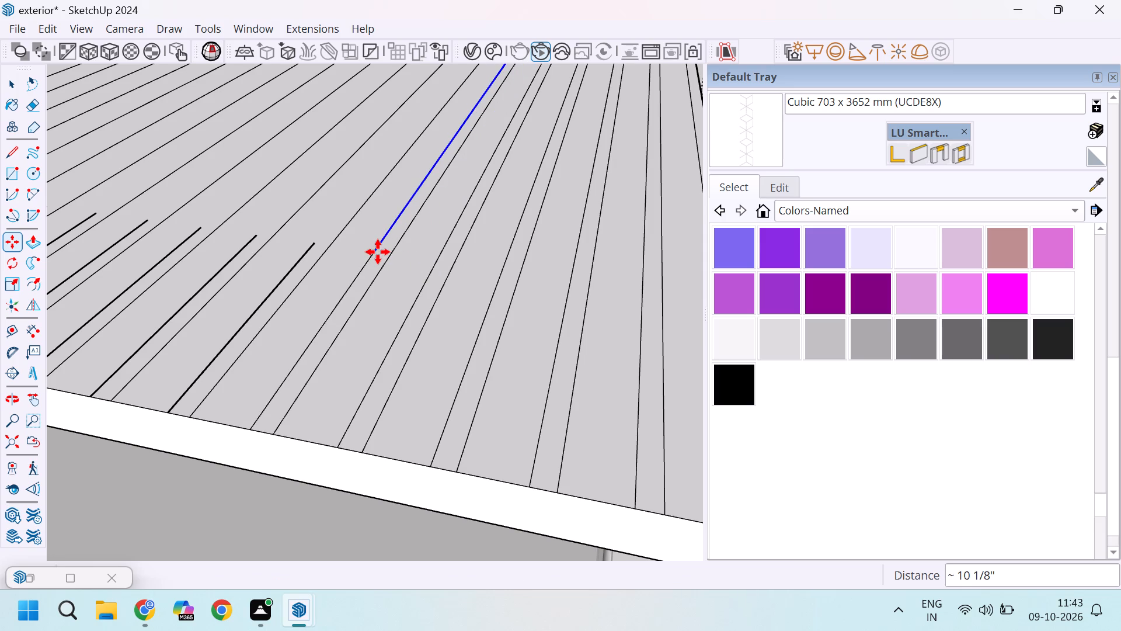
{"action": "type", "text": "5x"}
{"action": "key", "text": "Return"}
Increase the array of extension lines to 15 copies across the remaining short strip lines, trying 10 and 14 copies as well.
{"action": "scroll", "coordinate": [378, 252], "scroll_direction": "down", "scroll_amount": 8}
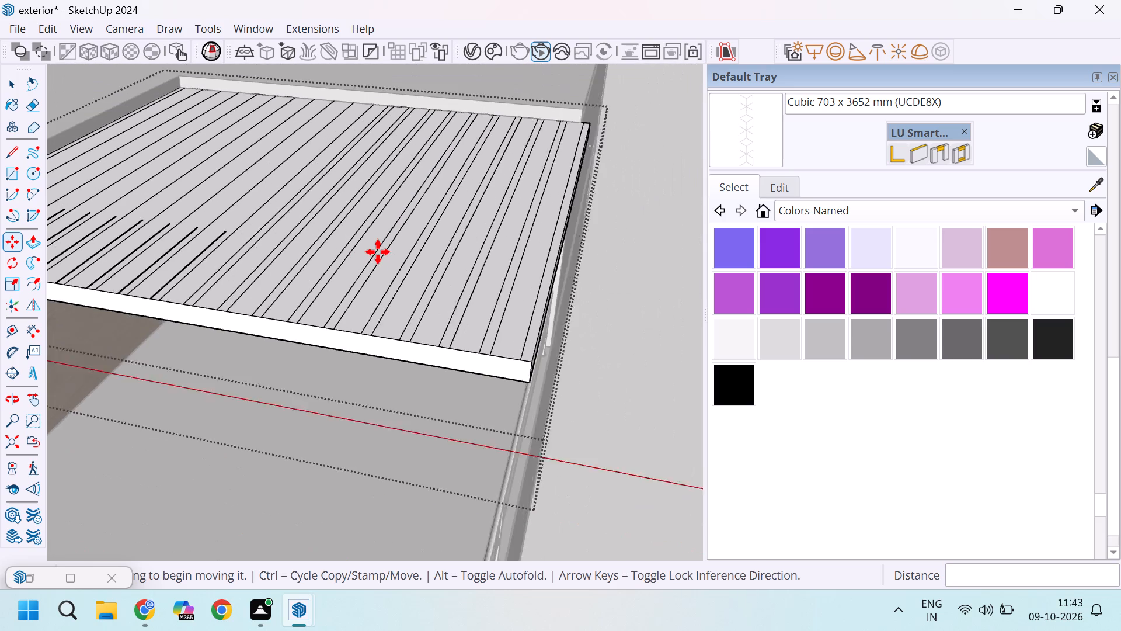
{"action": "type", "text": "10c"}
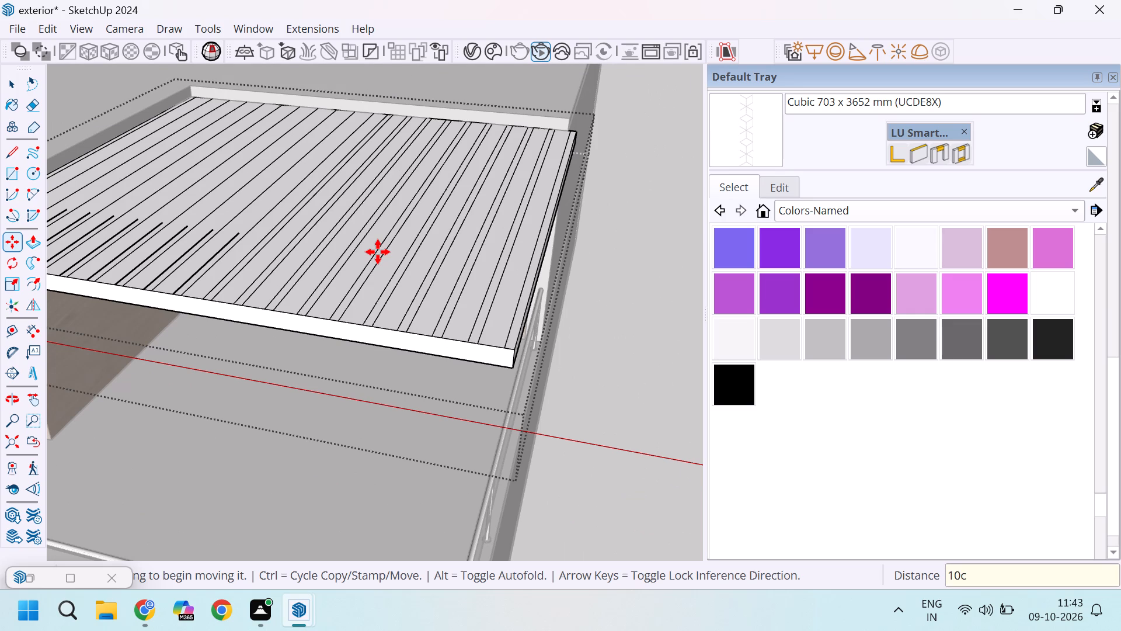
{"action": "key", "text": "BackSpace"}
{"action": "key", "text": "x"}
{"action": "key", "text": "Return"}
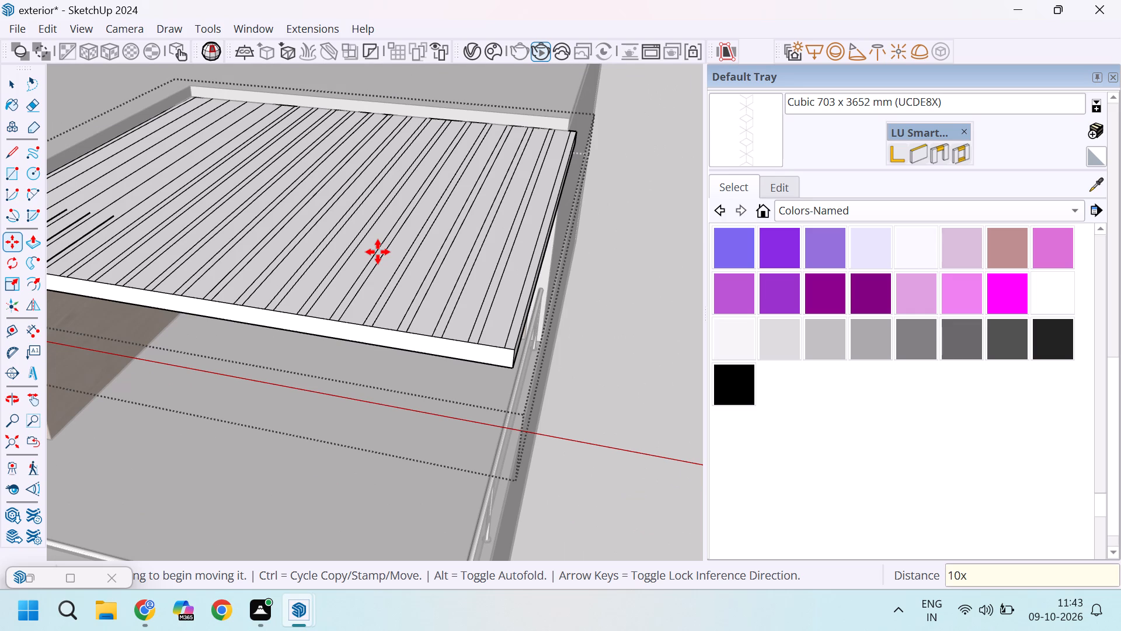
{"action": "type", "text": "15x"}
{"action": "key", "text": "Return"}
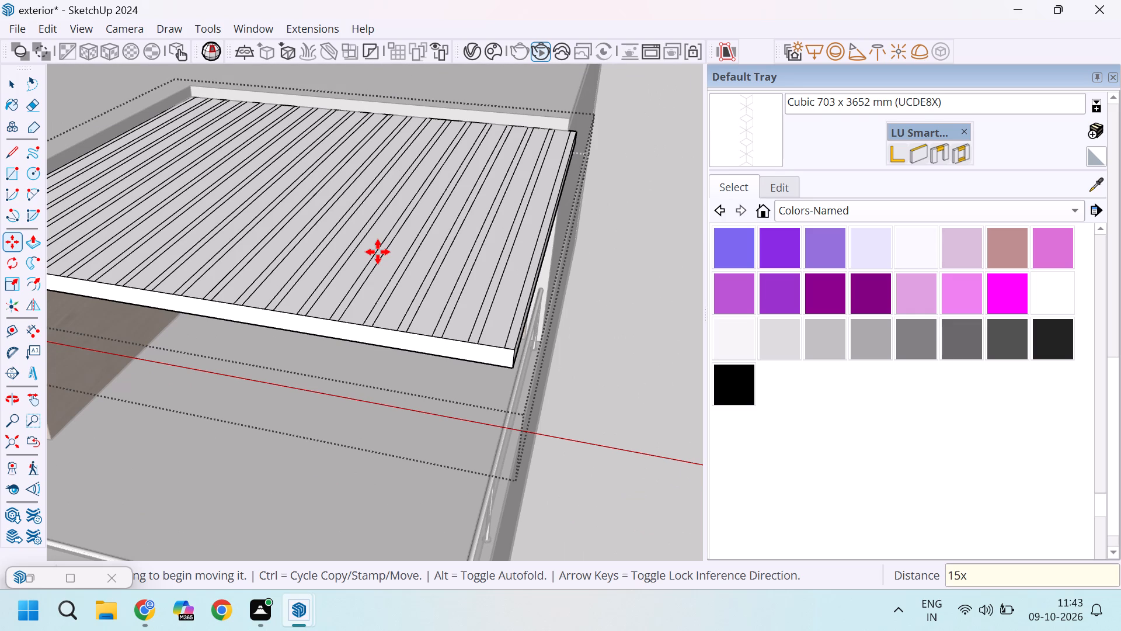
{"action": "type", "text": "14x"}
{"action": "key", "text": "Return"}
{"action": "type", "text": "15x"}
{"action": "key", "text": "Return"}
{"action": "key", "text": "space"}
Copy the outermost narrow strip on the roof slab, with its face and both long edges, to a spot above the slab.
{"action": "scroll", "coordinate": [378, 252], "scroll_direction": "down", "scroll_amount": 4}
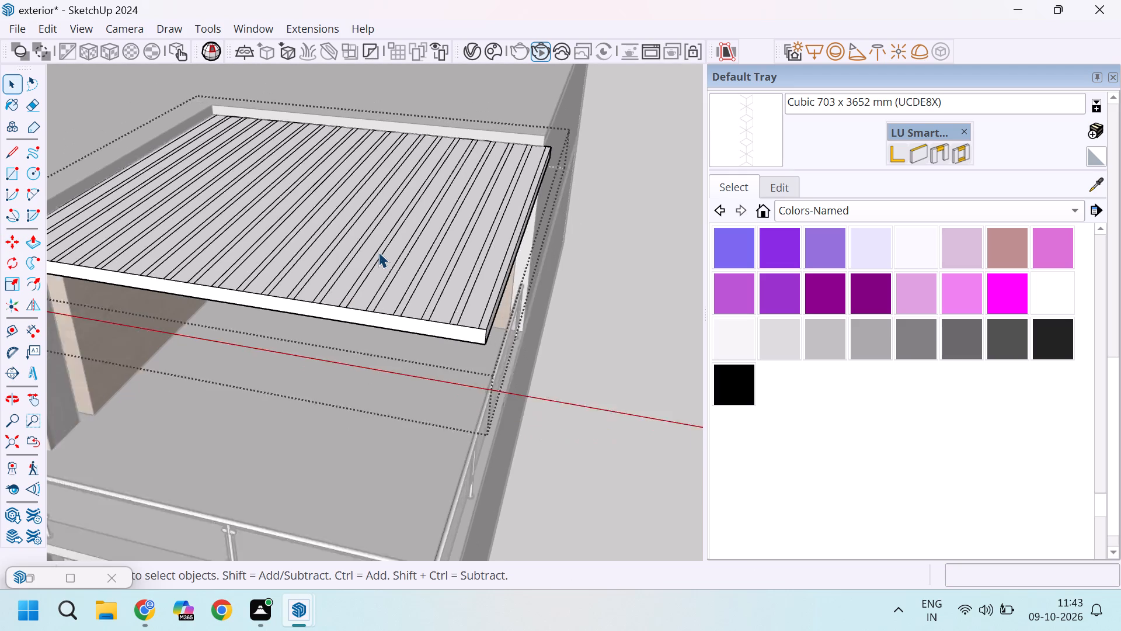
{"action": "scroll", "coordinate": [378, 252], "scroll_direction": "down", "scroll_amount": 2}
{"action": "scroll", "coordinate": [452, 195], "scroll_direction": "up", "scroll_amount": 5}
{"action": "scroll", "coordinate": [396, 382], "scroll_direction": "down", "scroll_amount": 4}
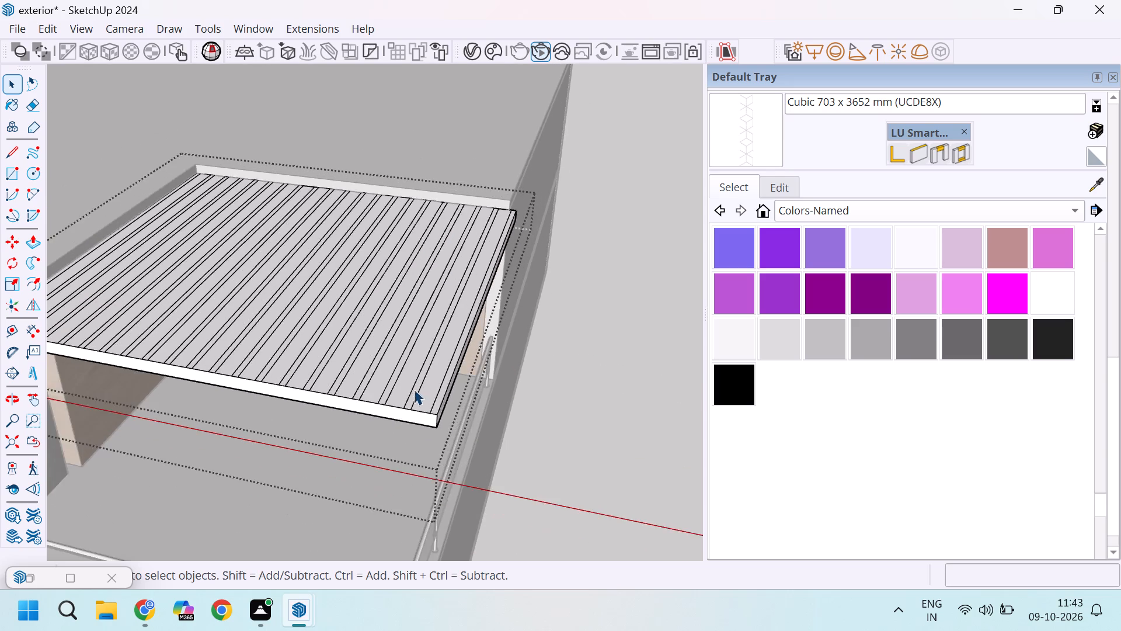
{"action": "scroll", "coordinate": [429, 399], "scroll_direction": "up", "scroll_amount": 13}
{"action": "left_click", "coordinate": [411, 370]}
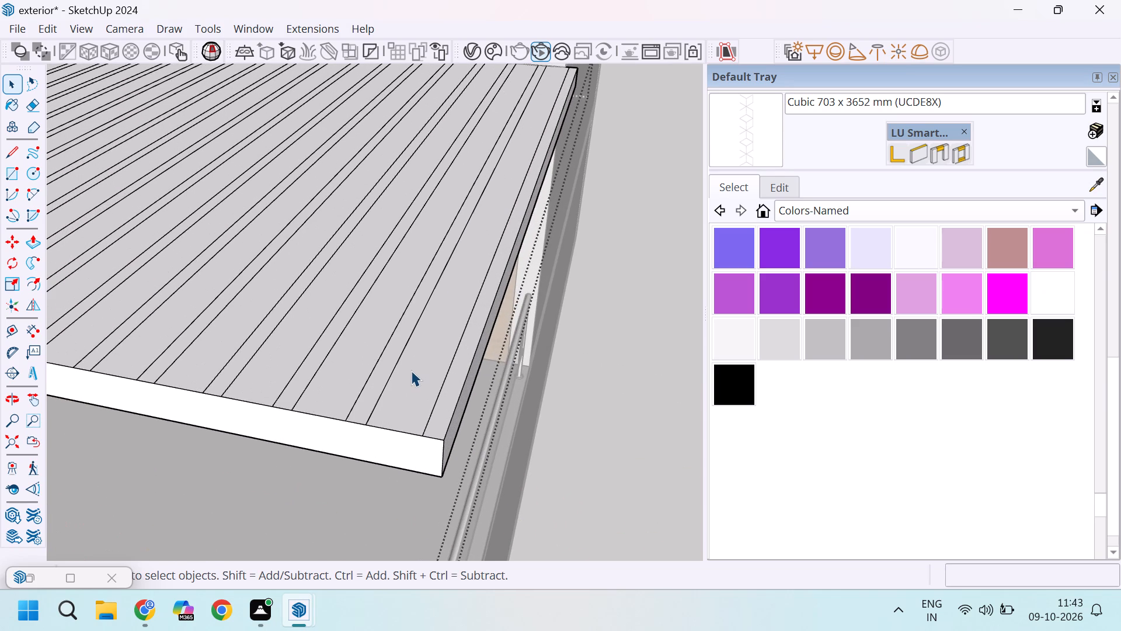
{"action": "left_click", "coordinate": [377, 336]}
{"action": "scroll", "coordinate": [393, 342], "scroll_direction": "up", "scroll_amount": 3}
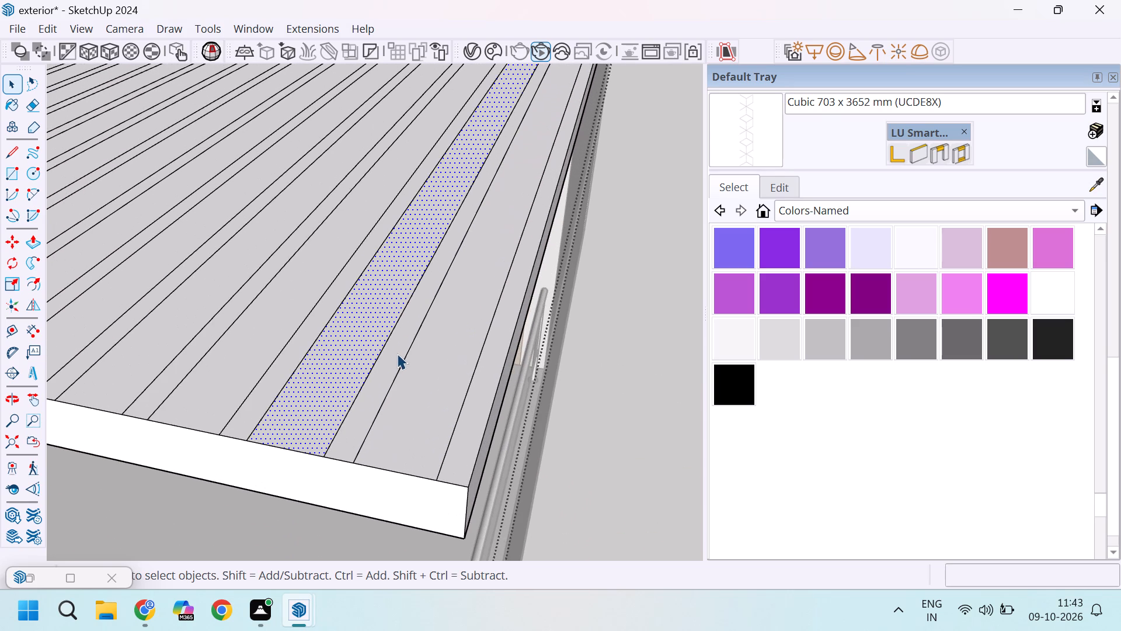
{"action": "left_click", "coordinate": [403, 367]}
{"action": "scroll", "coordinate": [403, 367], "scroll_direction": "down", "scroll_amount": 3}
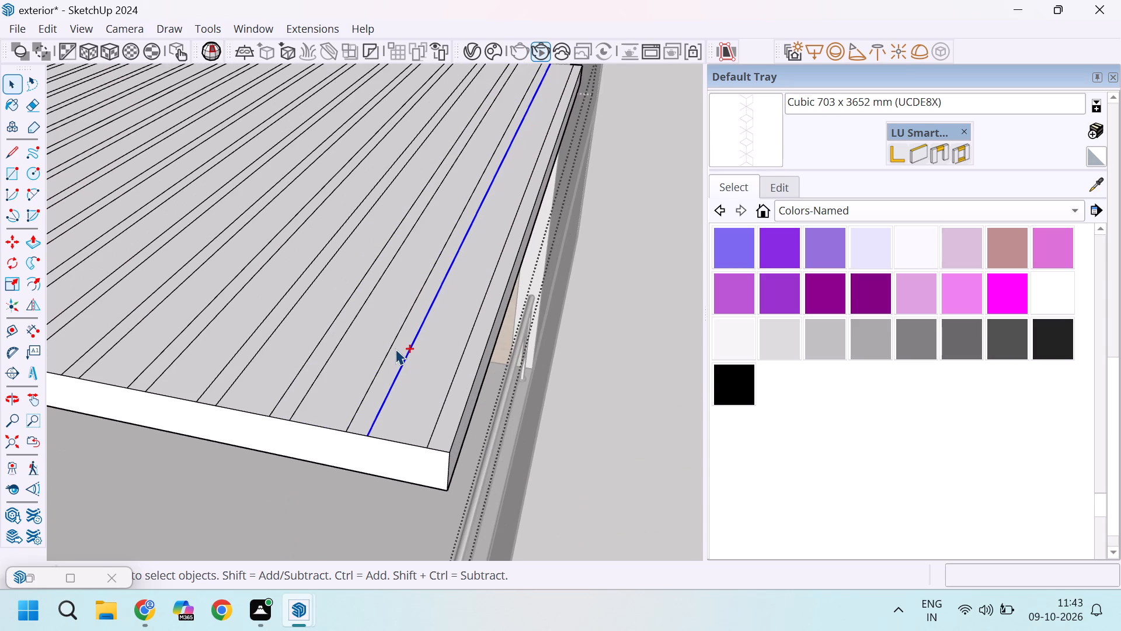
{"action": "left_click", "coordinate": [395, 349], "text": "ctrl"}
{"action": "scroll", "coordinate": [395, 349], "scroll_direction": "down", "scroll_amount": 4}
{"action": "scroll", "coordinate": [414, 323], "scroll_direction": "up", "scroll_amount": 4}
{"action": "left_click", "coordinate": [408, 334], "text": "ctrl"}
{"action": "scroll", "coordinate": [403, 334], "scroll_direction": "up", "scroll_amount": 3}
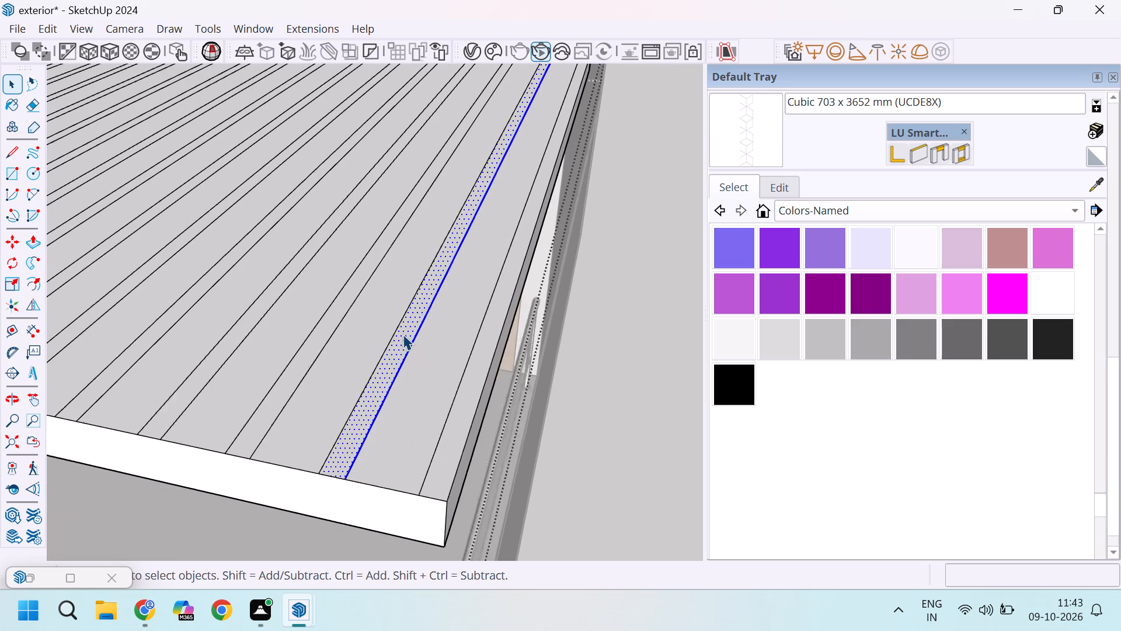
{"action": "left_click", "coordinate": [392, 333], "text": "ctrl"}
{"action": "scroll", "coordinate": [401, 323], "scroll_direction": "down", "scroll_amount": 5}
{"action": "scroll", "coordinate": [441, 258], "scroll_direction": "up", "scroll_amount": 3}
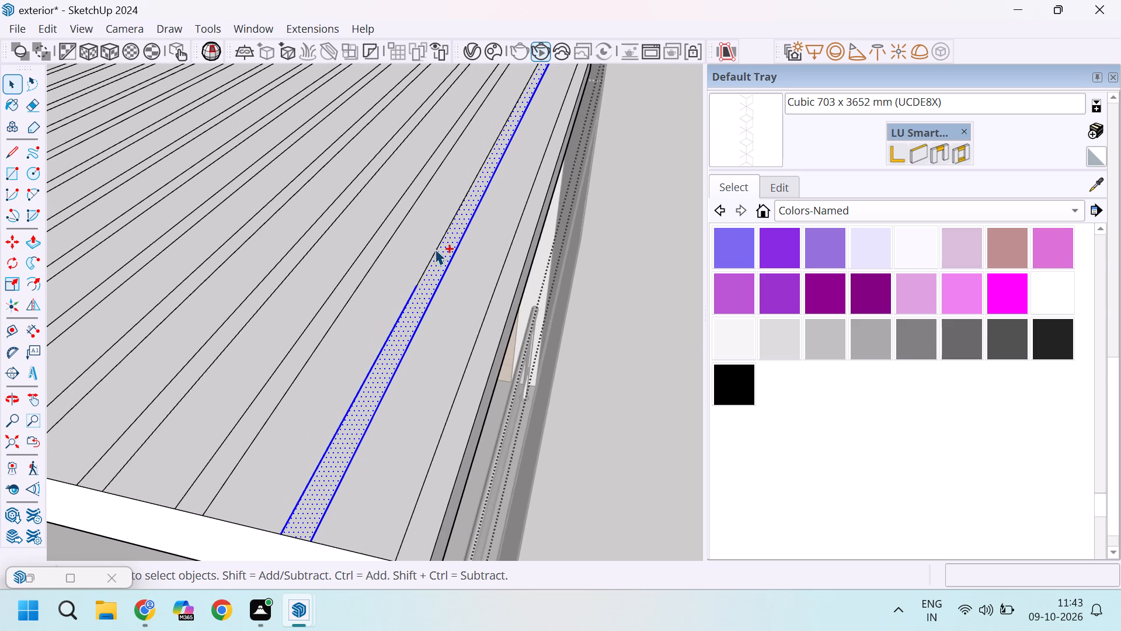
{"action": "left_click", "coordinate": [433, 255], "text": "ctrl"}
{"action": "scroll", "coordinate": [460, 244], "scroll_direction": "down", "scroll_amount": 9}
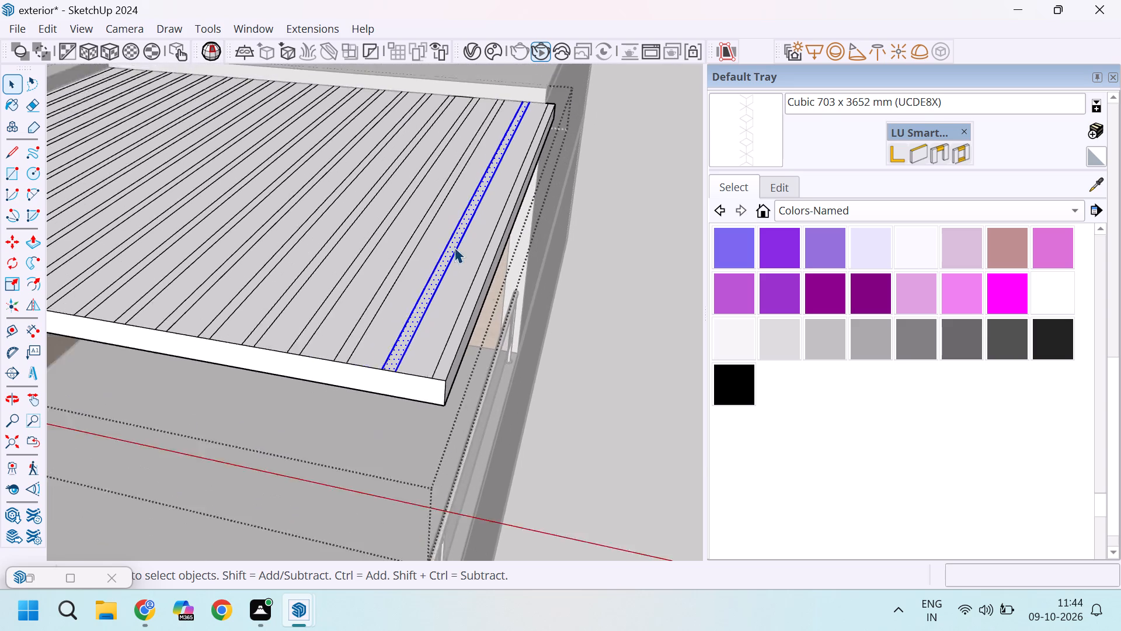
{"action": "scroll", "coordinate": [408, 331], "scroll_direction": "up", "scroll_amount": 3}
{"action": "scroll", "coordinate": [408, 331], "scroll_direction": "down", "scroll_amount": 4}
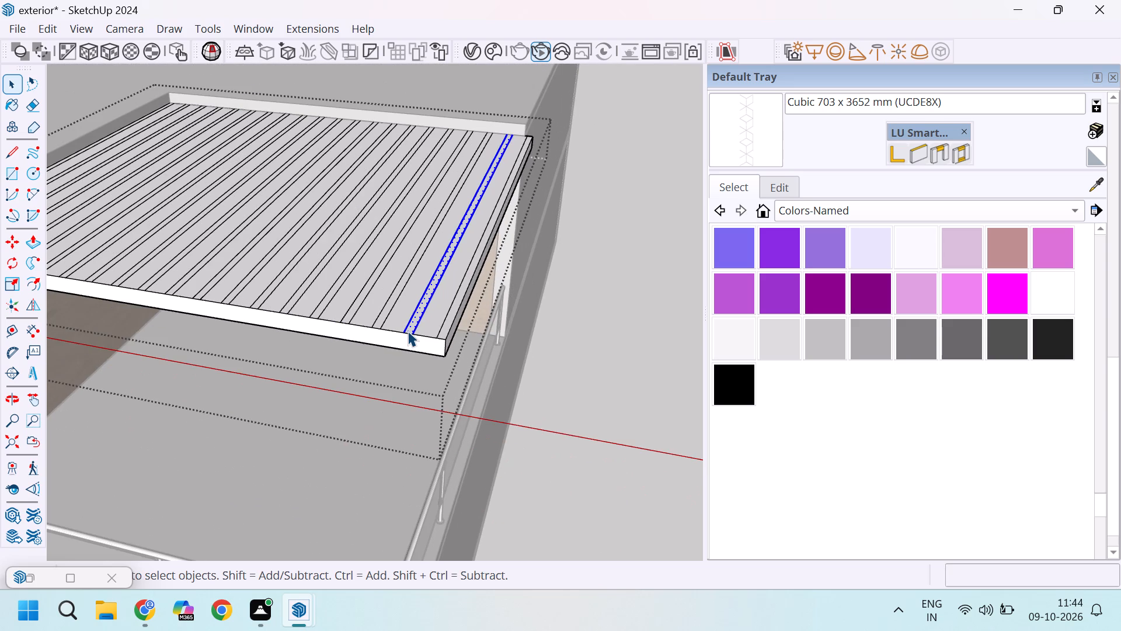
{"action": "scroll", "coordinate": [408, 331], "scroll_direction": "up", "scroll_amount": 7}
{"action": "key", "text": "m"}
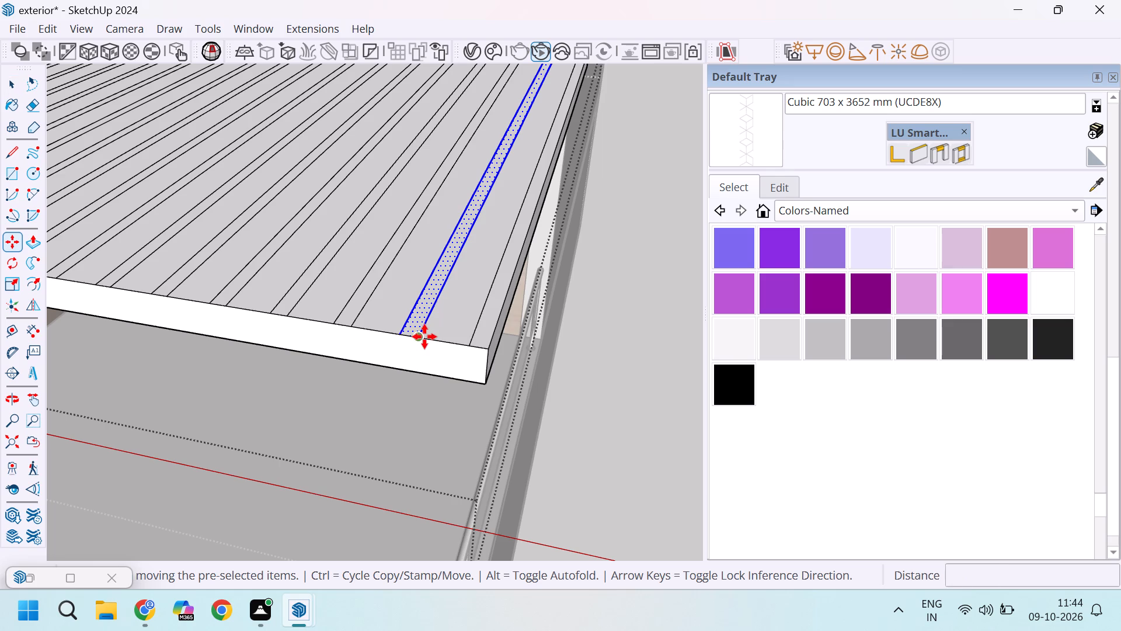
{"action": "left_click", "coordinate": [420, 336]}
{"action": "scroll", "coordinate": [413, 273], "scroll_direction": "down", "scroll_amount": 11}
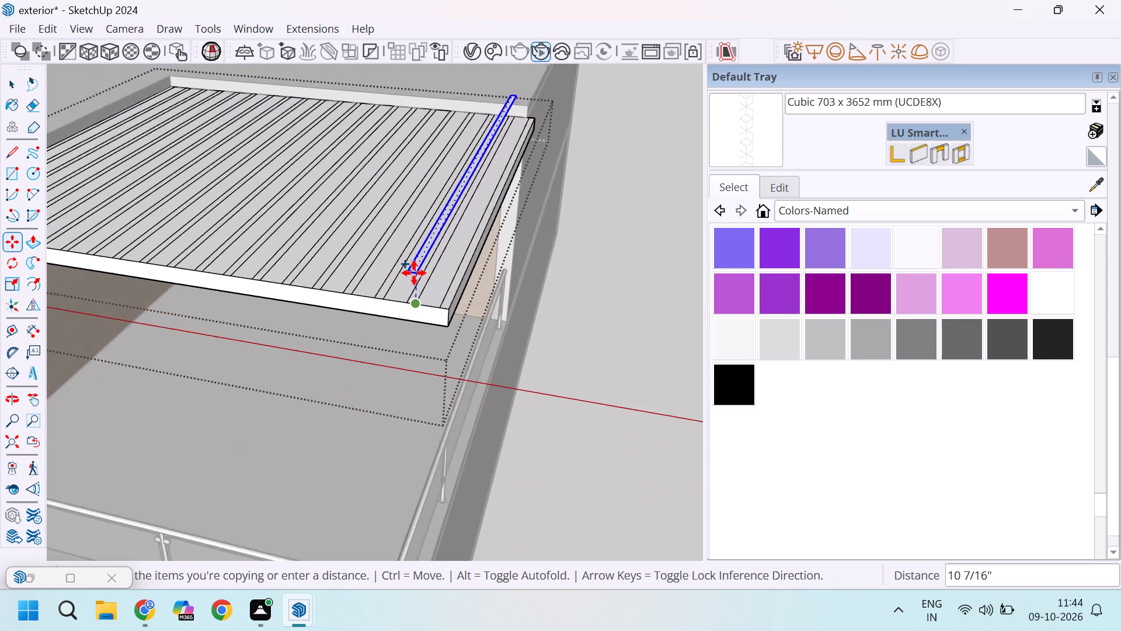
{"action": "scroll", "coordinate": [414, 273], "scroll_direction": "down", "scroll_amount": 5}
{"action": "scroll", "coordinate": [429, 115], "scroll_direction": "up", "scroll_amount": 6}
{"action": "left_click", "coordinate": [429, 115]}
Rotate the copied strip 90° about its end corner so it runs perpendicular to the slab's strip lines.
{"action": "scroll", "coordinate": [375, 188], "scroll_direction": "down", "scroll_amount": 4}
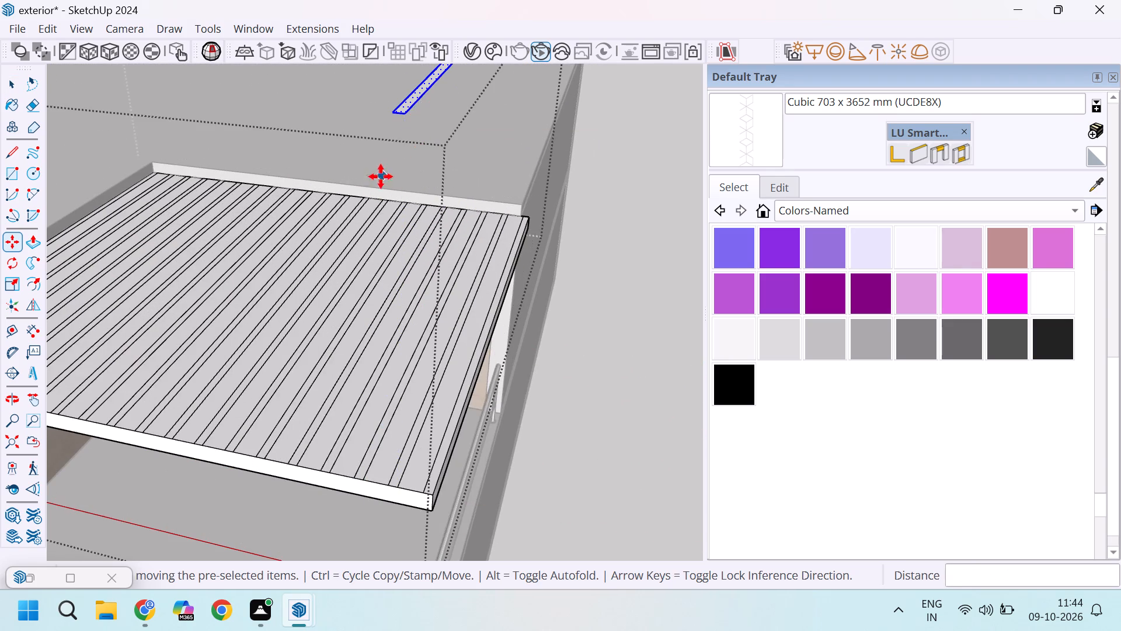
{"action": "middle_click_drag", "start_coordinate": [401, 179], "coordinate": [314, 258]}
{"action": "middle_click", "coordinate": [313, 258]}
{"action": "scroll", "coordinate": [380, 152], "scroll_direction": "up", "scroll_amount": 10}
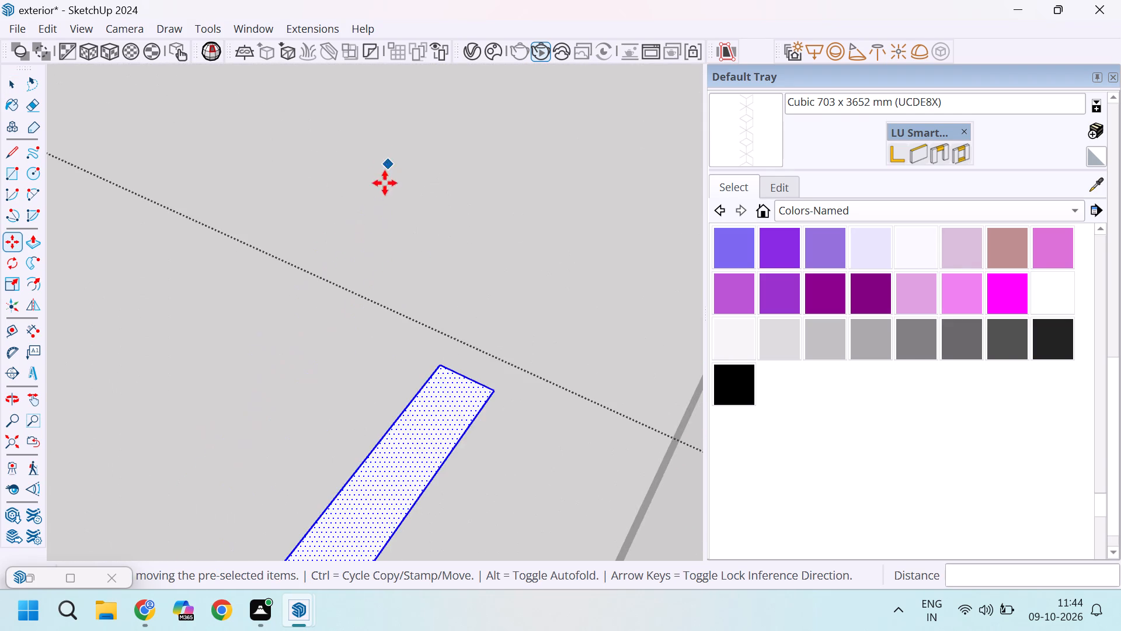
{"action": "scroll", "coordinate": [403, 207], "scroll_direction": "down", "scroll_amount": 3}
{"action": "key", "text": "q"}
{"action": "scroll", "coordinate": [409, 262], "scroll_direction": "up", "scroll_amount": 5}
{"action": "left_click", "coordinate": [427, 258]}
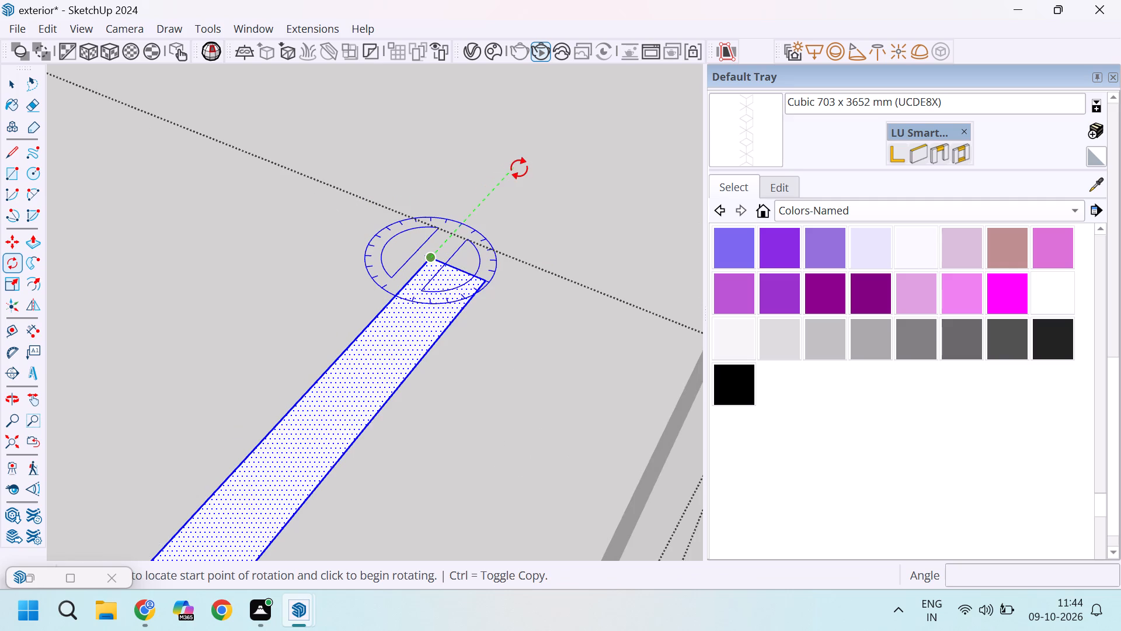
{"action": "left_click", "coordinate": [519, 168]}
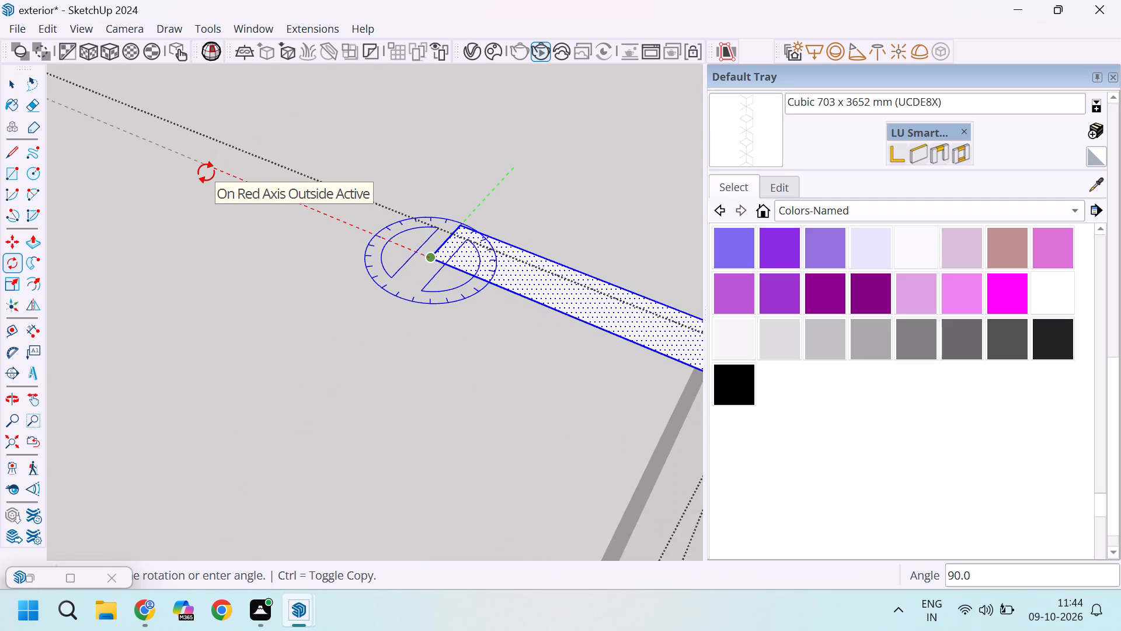
{"action": "left_click", "coordinate": [206, 172]}
Move the rotated strip by its end corner about 24' 7" onto the slab's front corner, flush along the front edge.
{"action": "key", "text": "m"}
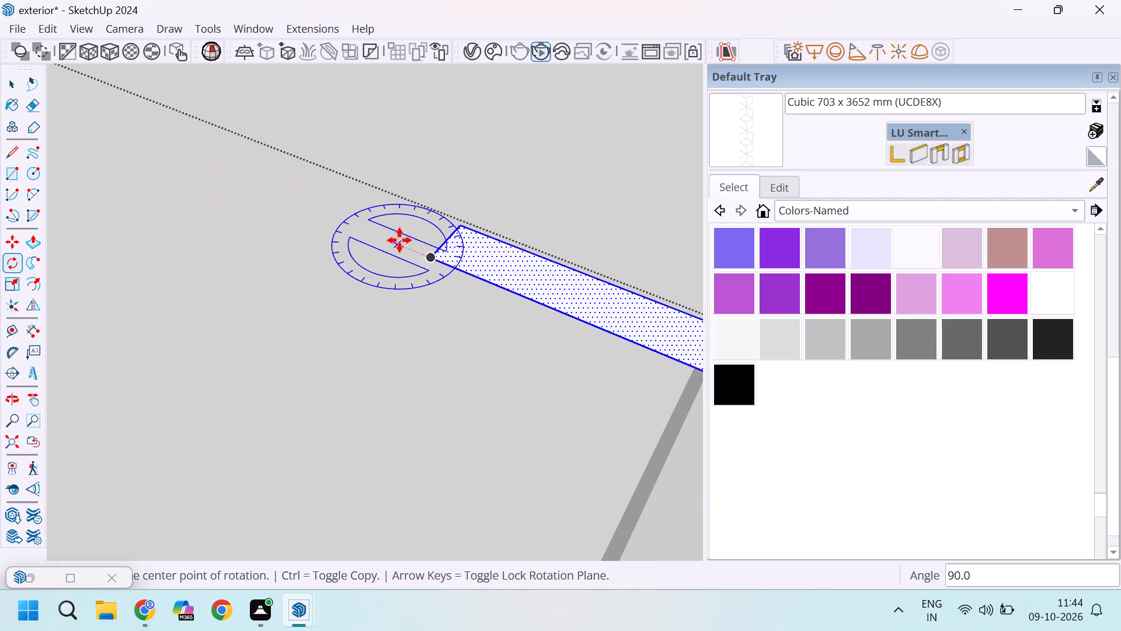
{"action": "left_click", "coordinate": [431, 255]}
{"action": "scroll", "coordinate": [464, 151], "scroll_direction": "down", "scroll_amount": 20}
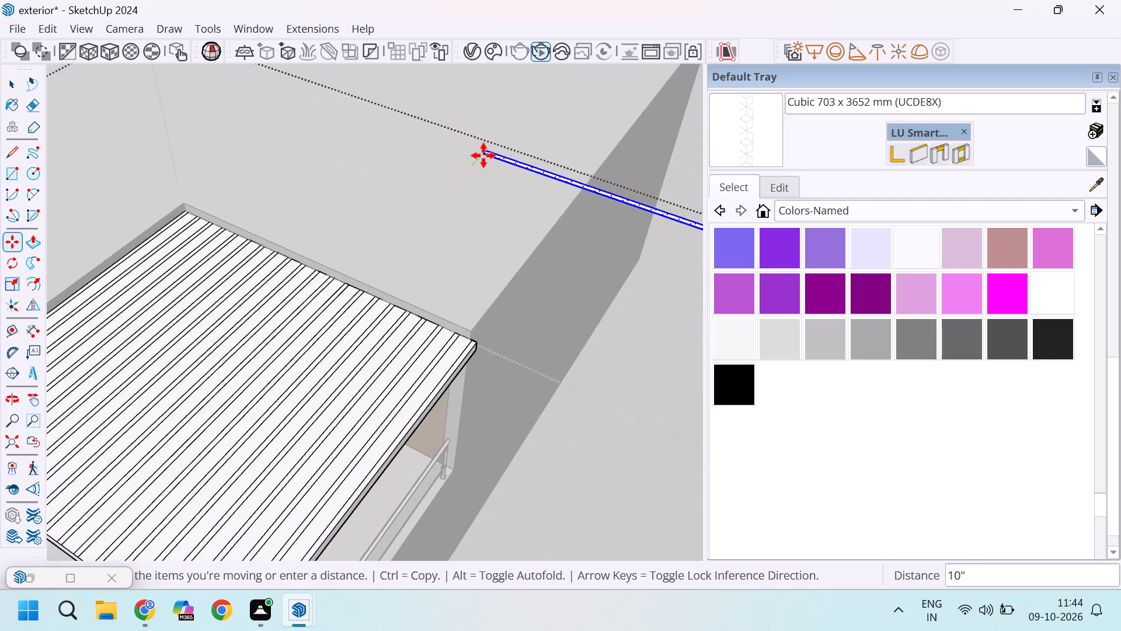
{"action": "scroll", "coordinate": [483, 155], "scroll_direction": "down", "scroll_amount": 7}
{"action": "scroll", "coordinate": [238, 237], "scroll_direction": "up", "scroll_amount": 20}
{"action": "scroll", "coordinate": [238, 237], "scroll_direction": "up", "scroll_amount": 6}
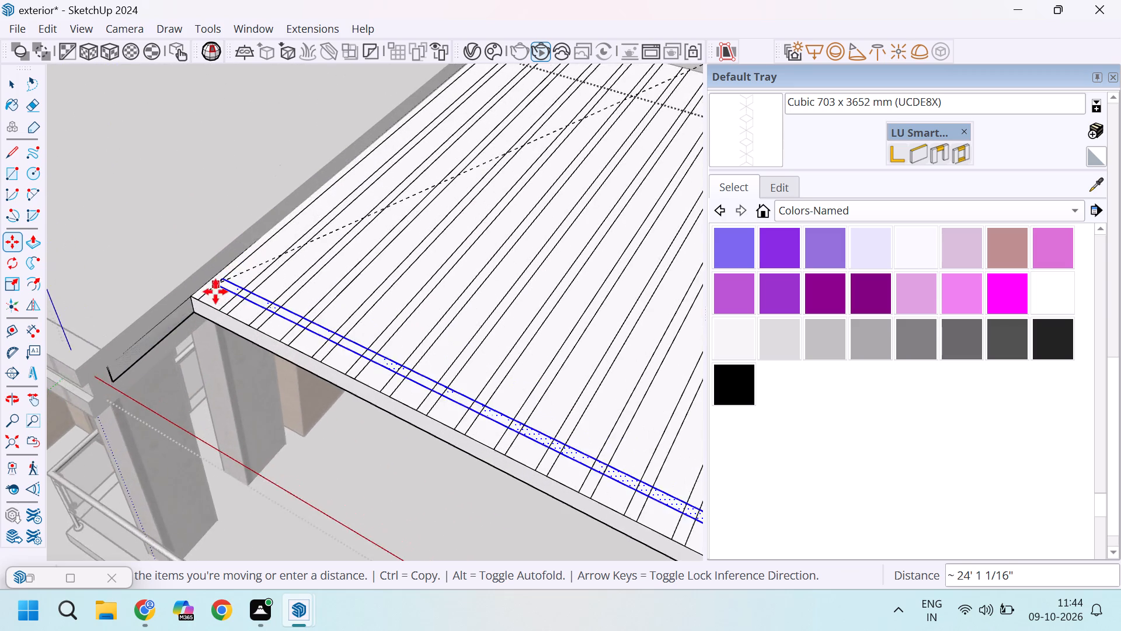
{"action": "scroll", "coordinate": [215, 292], "scroll_direction": "up", "scroll_amount": 14}
{"action": "left_click", "coordinate": [169, 295]}
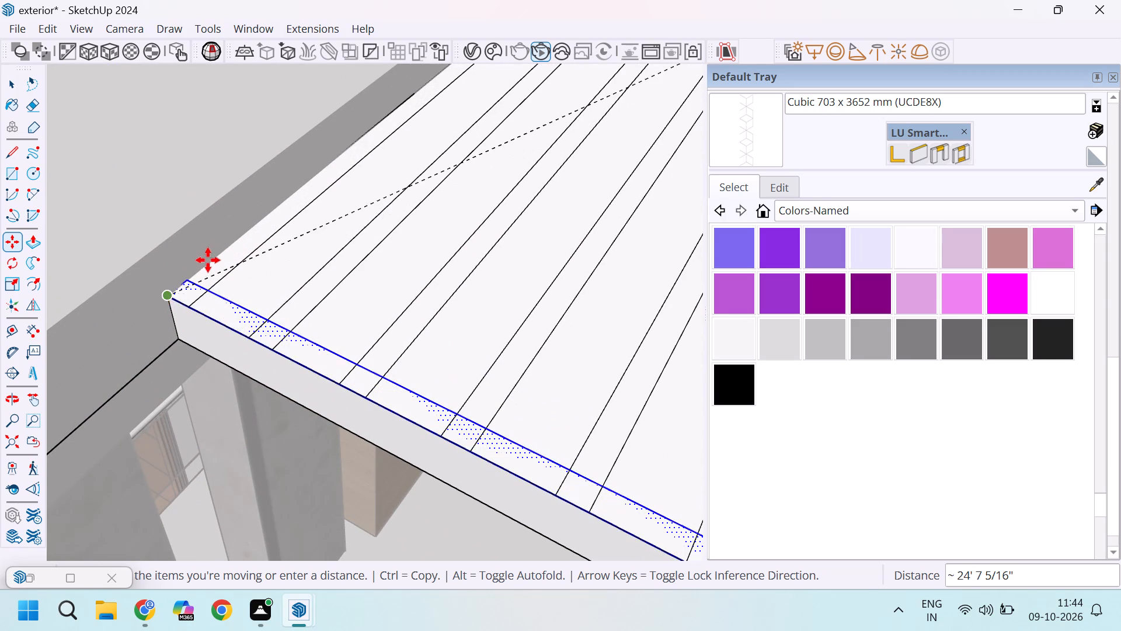
Move the crossing strip's short end edge about 7 1/16" outward to the slab's side edge.
{"action": "scroll", "coordinate": [208, 258], "scroll_direction": "down", "scroll_amount": 20}
{"action": "scroll", "coordinate": [208, 258], "scroll_direction": "down", "scroll_amount": 4}
{"action": "scroll", "coordinate": [414, 339], "scroll_direction": "up", "scroll_amount": 6}
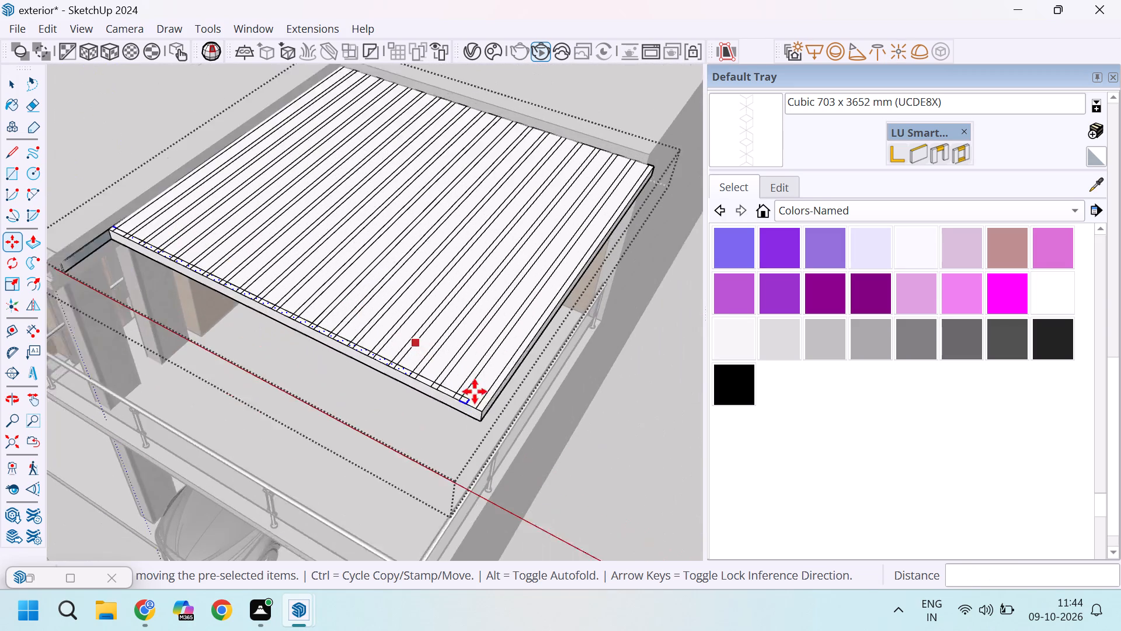
{"action": "scroll", "coordinate": [483, 401], "scroll_direction": "up", "scroll_amount": 20}
{"action": "scroll", "coordinate": [483, 401], "scroll_direction": "up", "scroll_amount": 7}
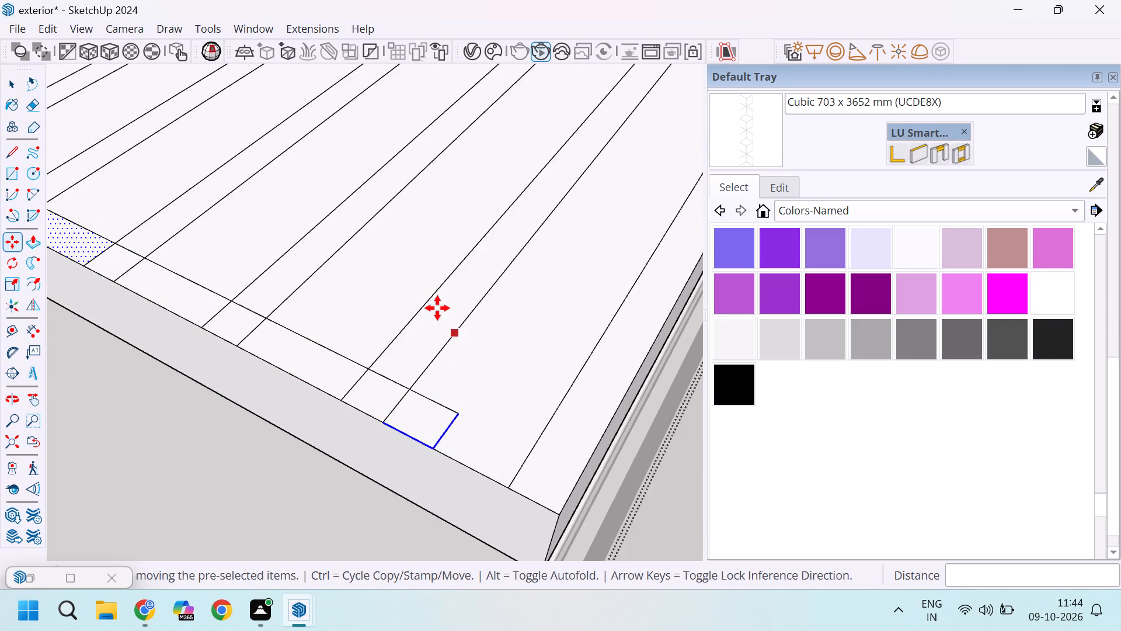
{"action": "scroll", "coordinate": [442, 429], "scroll_direction": "up", "scroll_amount": 5}
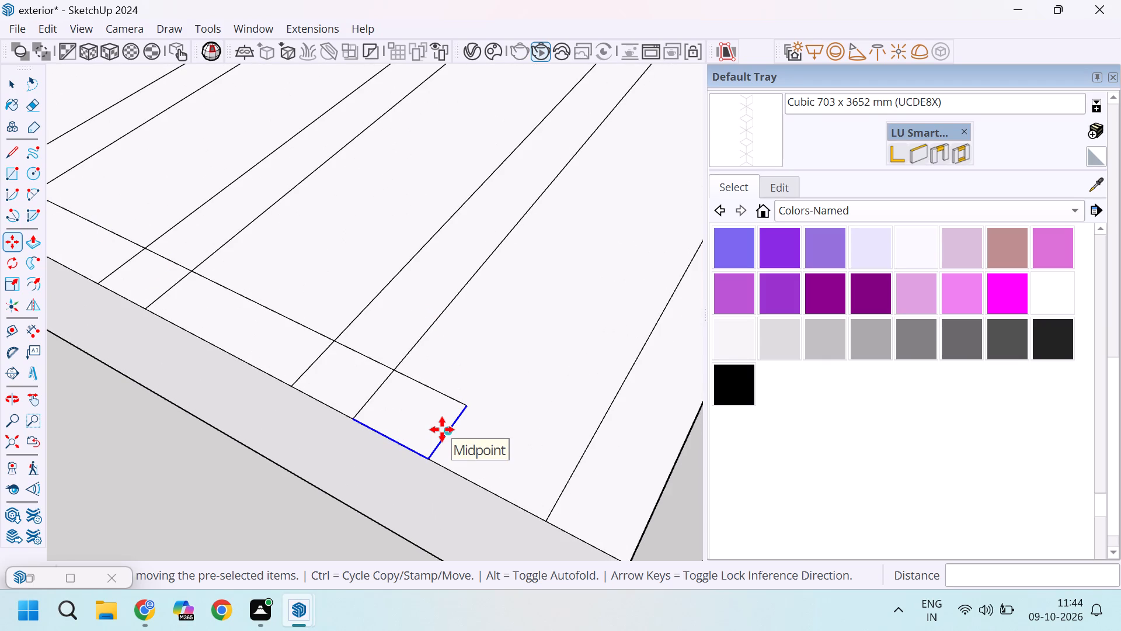
{"action": "key", "text": "space"}
{"action": "left_click", "coordinate": [446, 429]}
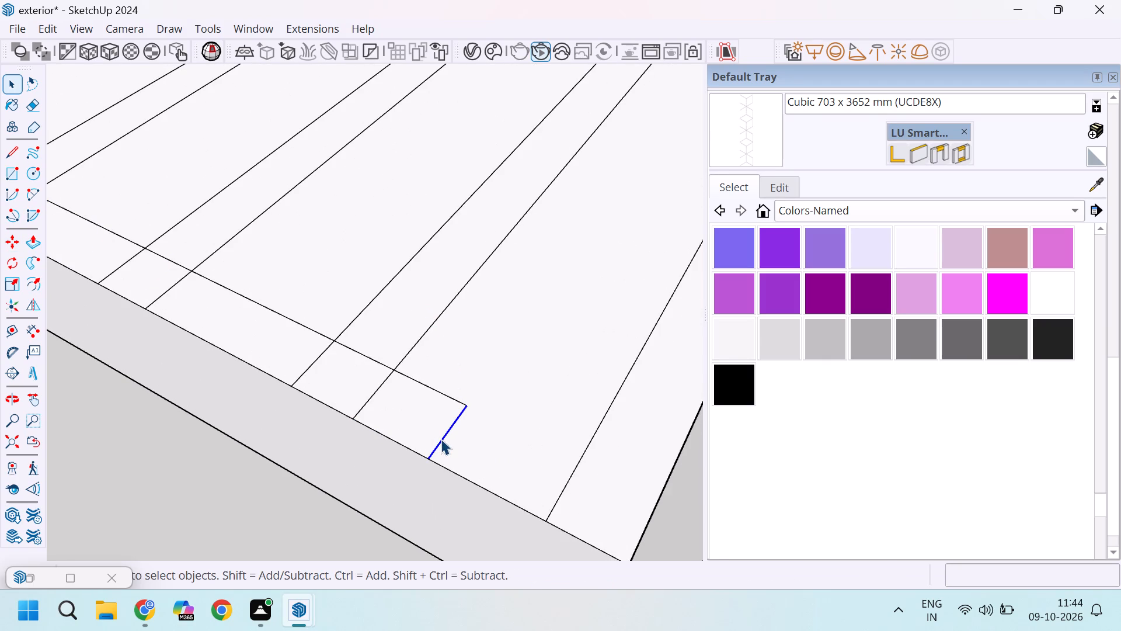
{"action": "key", "text": "m"}
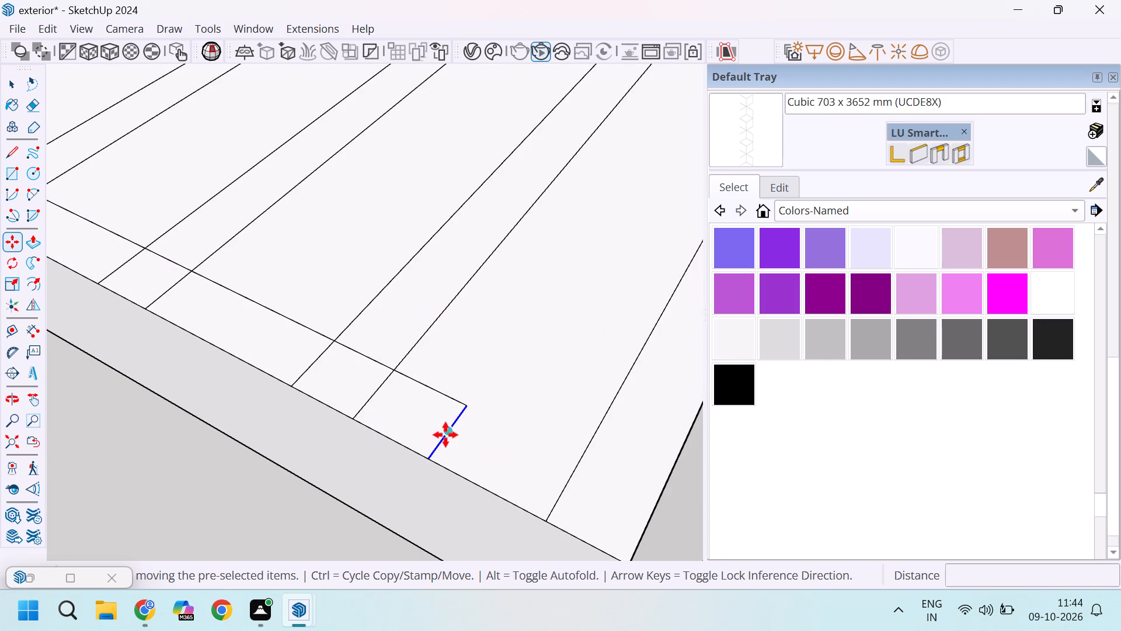
{"action": "left_click", "coordinate": [445, 435]}
{"action": "scroll", "coordinate": [511, 470], "scroll_direction": "down", "scroll_amount": 4}
{"action": "left_click", "coordinate": [611, 516]}
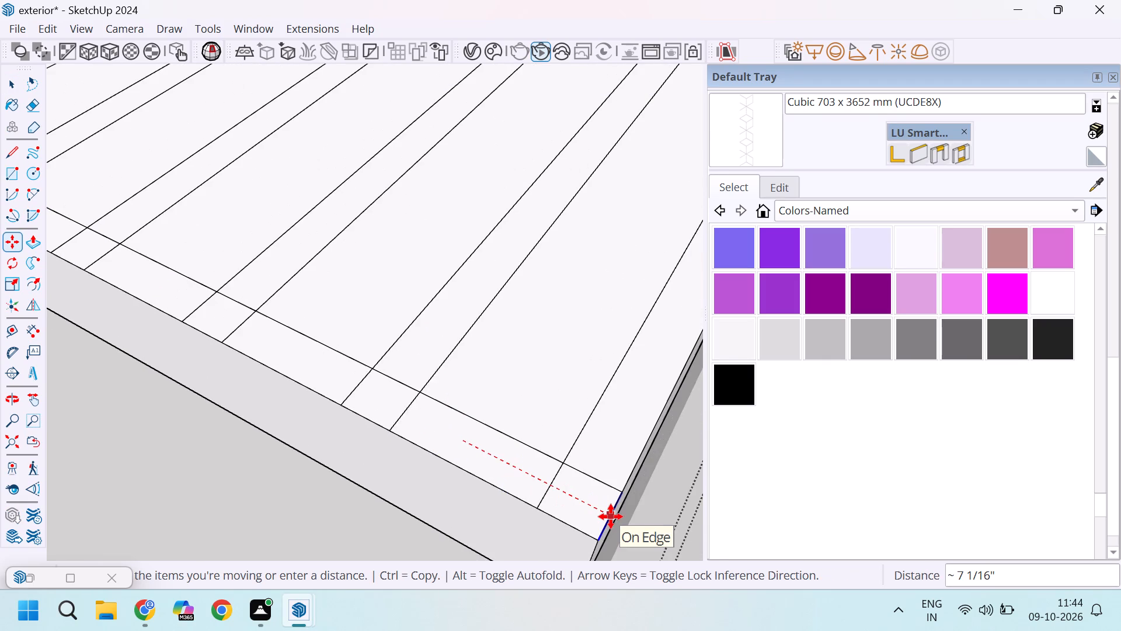
{"action": "scroll", "coordinate": [566, 476], "scroll_direction": "down", "scroll_amount": 8}
{"action": "key", "text": "space"}
Inspect the crossing strip along the slab's front edge from one corner to the other.
{"action": "scroll", "coordinate": [519, 452], "scroll_direction": "down", "scroll_amount": 6}
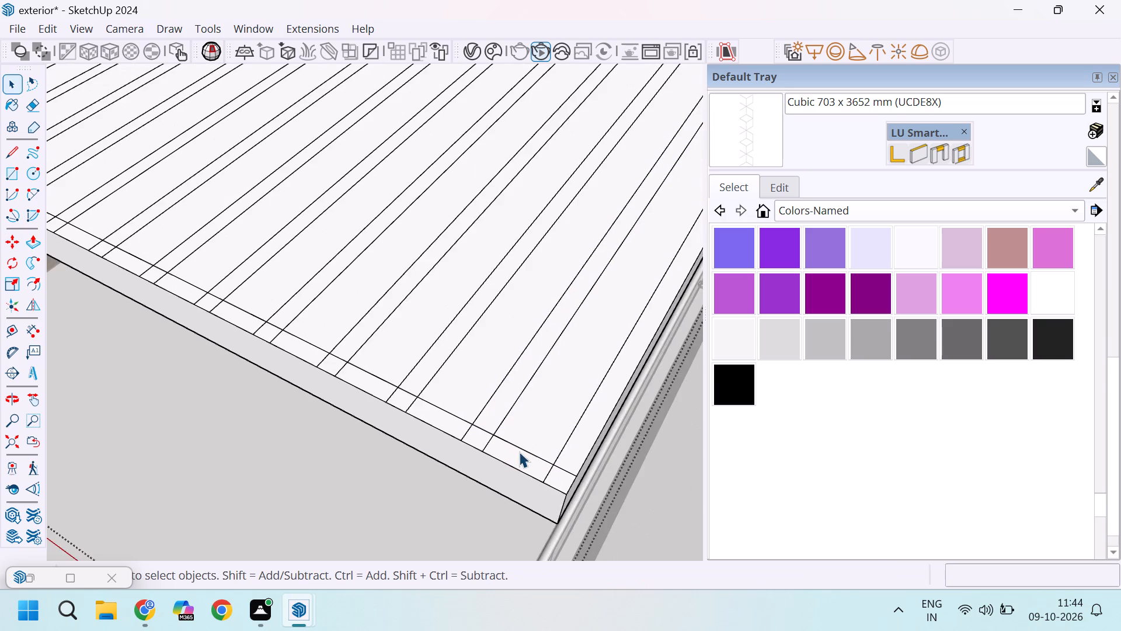
{"action": "scroll", "coordinate": [519, 452], "scroll_direction": "down", "scroll_amount": 3}
{"action": "scroll", "coordinate": [382, 384], "scroll_direction": "up", "scroll_amount": 4}
{"action": "scroll", "coordinate": [411, 383], "scroll_direction": "down", "scroll_amount": 15}
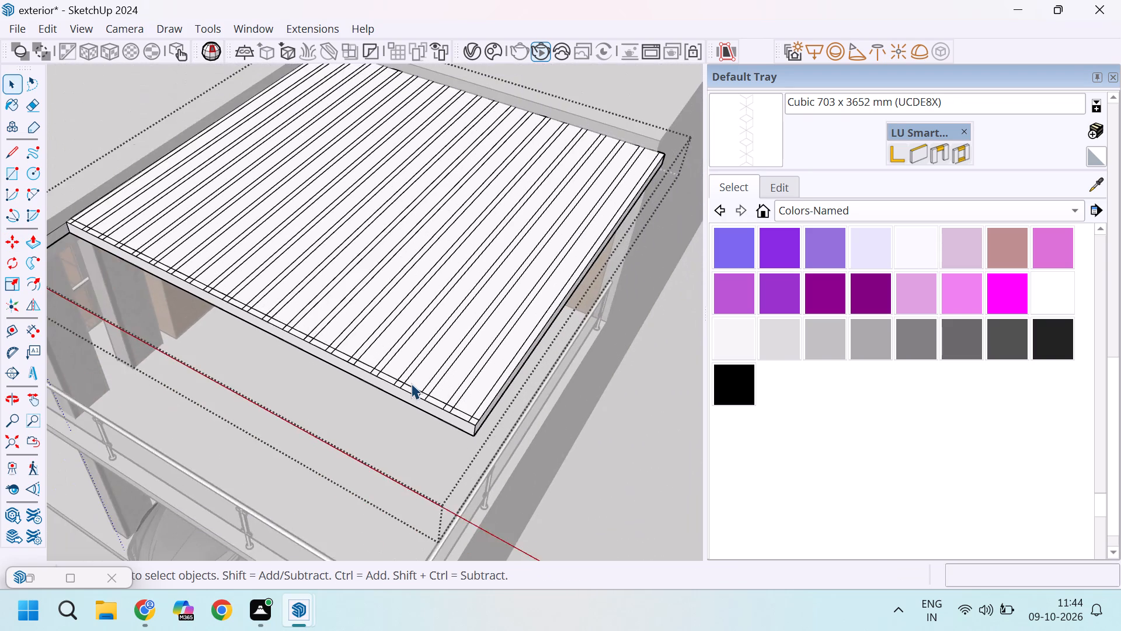
{"action": "scroll", "coordinate": [160, 260], "scroll_direction": "up", "scroll_amount": 8}
{"action": "scroll", "coordinate": [69, 217], "scroll_direction": "up", "scroll_amount": 4}
{"action": "scroll", "coordinate": [69, 217], "scroll_direction": "down", "scroll_amount": 9}
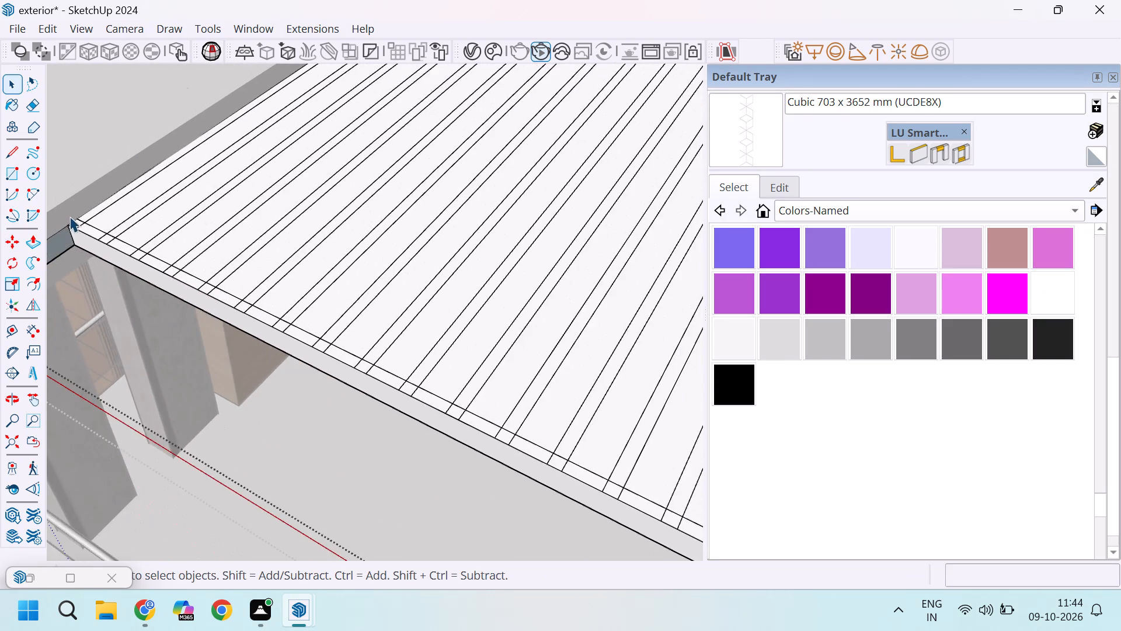
{"action": "scroll", "coordinate": [69, 216], "scroll_direction": "down", "scroll_amount": 3}
{"action": "scroll", "coordinate": [110, 244], "scroll_direction": "down", "scroll_amount": 3}
{"action": "scroll", "coordinate": [291, 334], "scroll_direction": "up", "scroll_amount": 7}
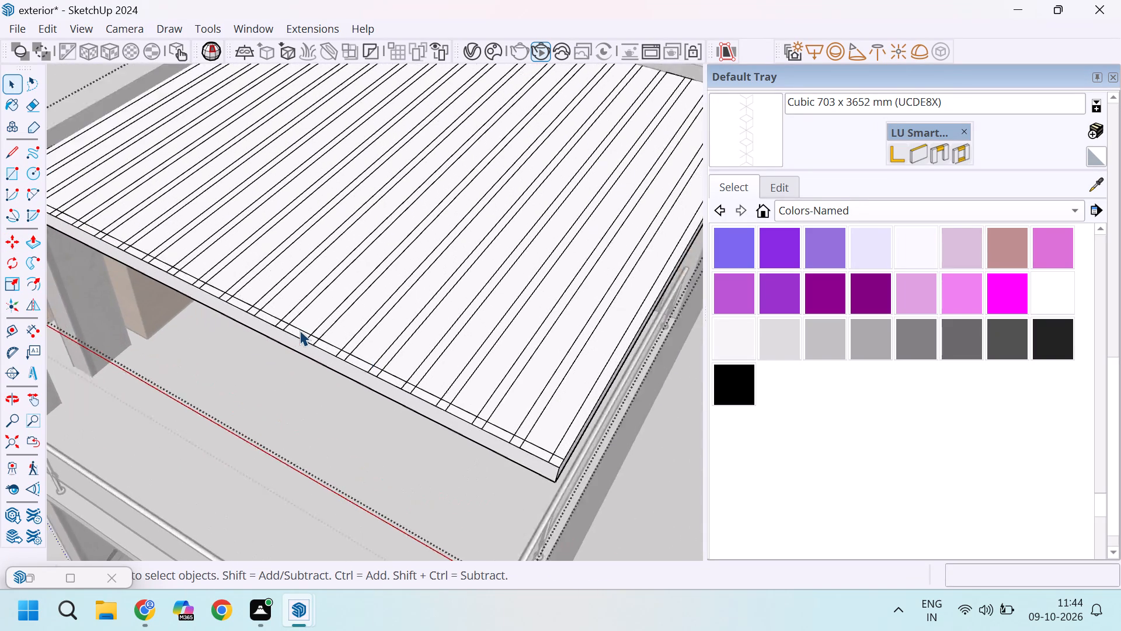
{"action": "scroll", "coordinate": [303, 330], "scroll_direction": "down", "scroll_amount": 7}
{"action": "scroll", "coordinate": [346, 355], "scroll_direction": "up", "scroll_amount": 8}
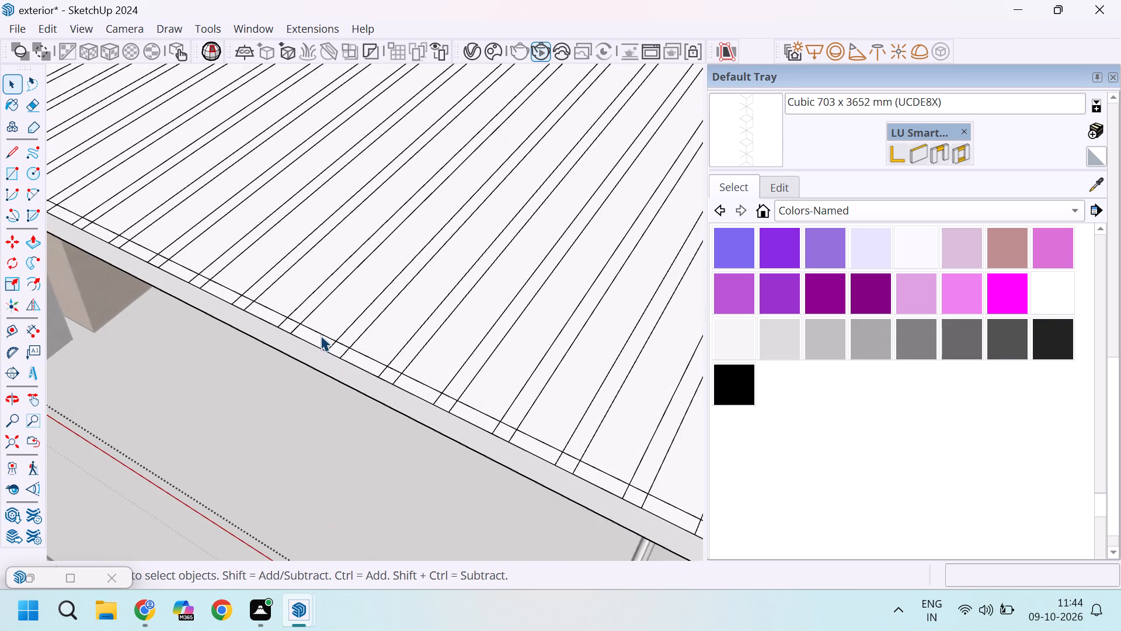
{"action": "scroll", "coordinate": [321, 335], "scroll_direction": "down", "scroll_amount": 7}
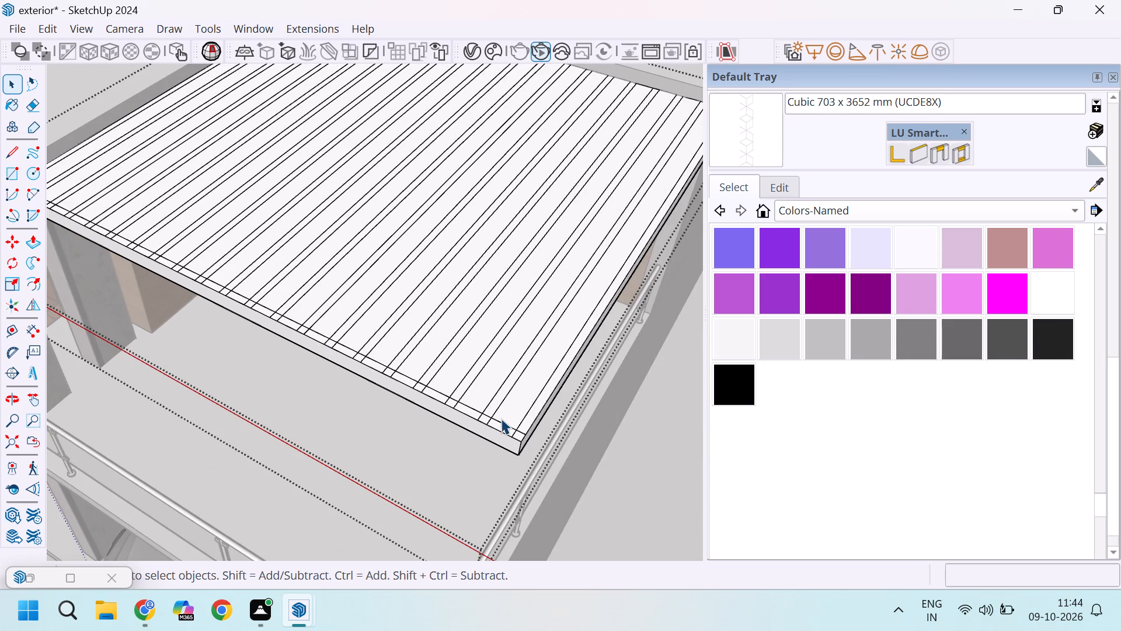
{"action": "scroll", "coordinate": [503, 421], "scroll_direction": "down", "scroll_amount": 8}
{"action": "scroll", "coordinate": [500, 418], "scroll_direction": "up", "scroll_amount": 8}
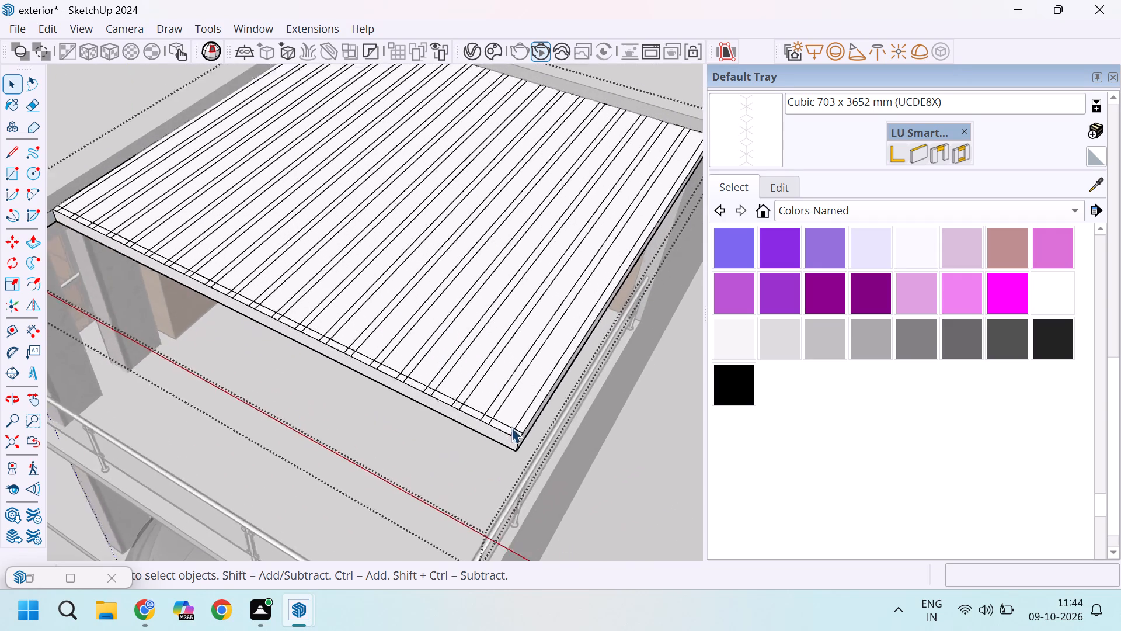
{"action": "scroll", "coordinate": [513, 428], "scroll_direction": "up", "scroll_amount": 1}
{"action": "scroll", "coordinate": [513, 428], "scroll_direction": "down", "scroll_amount": 3}
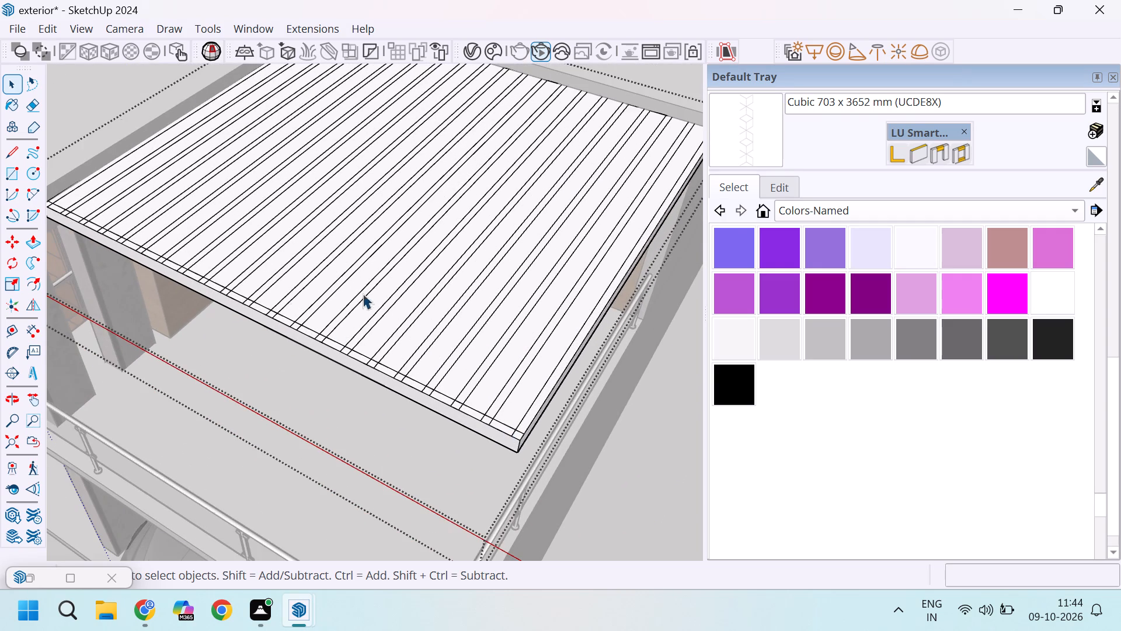
Select the crossing strip's small faces and edges along the slab's front edge, from one corner to the other.
{"action": "scroll", "coordinate": [375, 293], "scroll_direction": "down", "scroll_amount": 4}
{"action": "scroll", "coordinate": [175, 234], "scroll_direction": "up", "scroll_amount": 8}
{"action": "left_click_drag", "start_coordinate": [74, 202], "coordinate": [225, 298]}
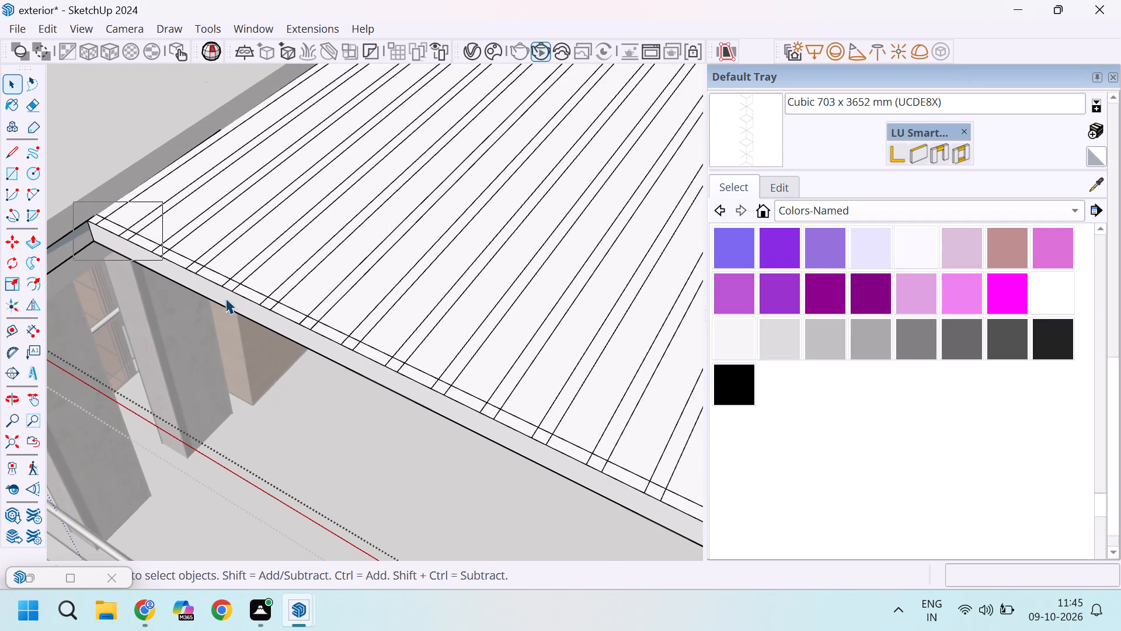
{"action": "left_click_drag", "start_coordinate": [225, 298], "coordinate": [298, 346]}
{"action": "left_click", "coordinate": [298, 346]}
{"action": "scroll", "coordinate": [298, 346], "scroll_direction": "down", "scroll_amount": 3}
{"action": "scroll", "coordinate": [281, 312], "scroll_direction": "up", "scroll_amount": 4}
{"action": "scroll", "coordinate": [279, 312], "scroll_direction": "down", "scroll_amount": 2}
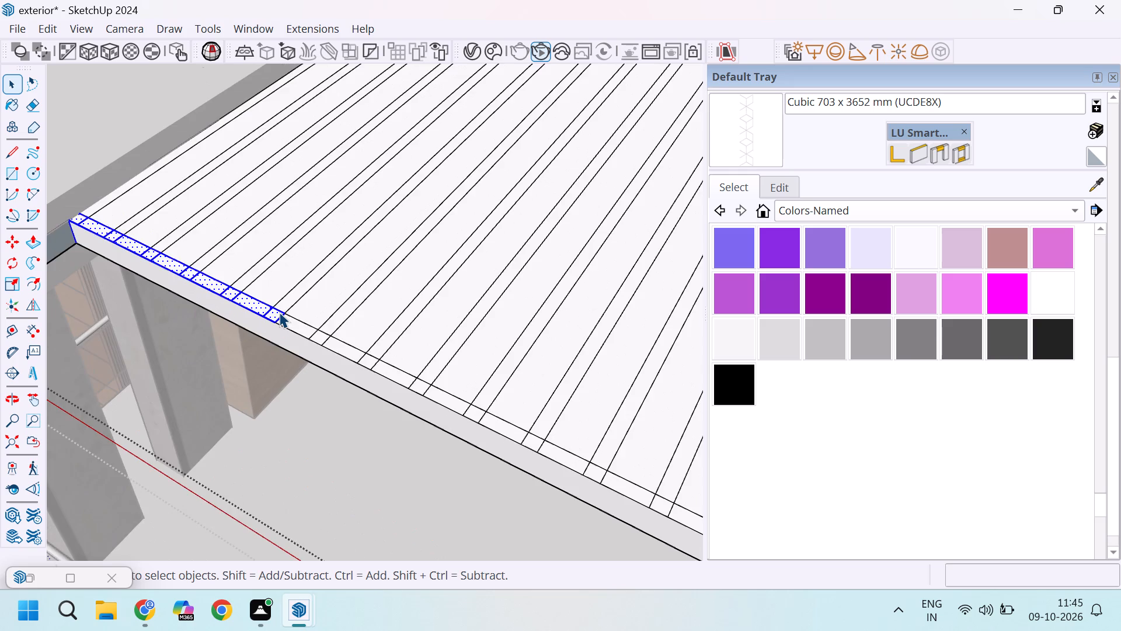
{"action": "scroll", "coordinate": [279, 312], "scroll_direction": "down", "scroll_amount": 4}
{"action": "left_click_drag", "start_coordinate": [270, 304], "coordinate": [476, 404], "text": "shift"}
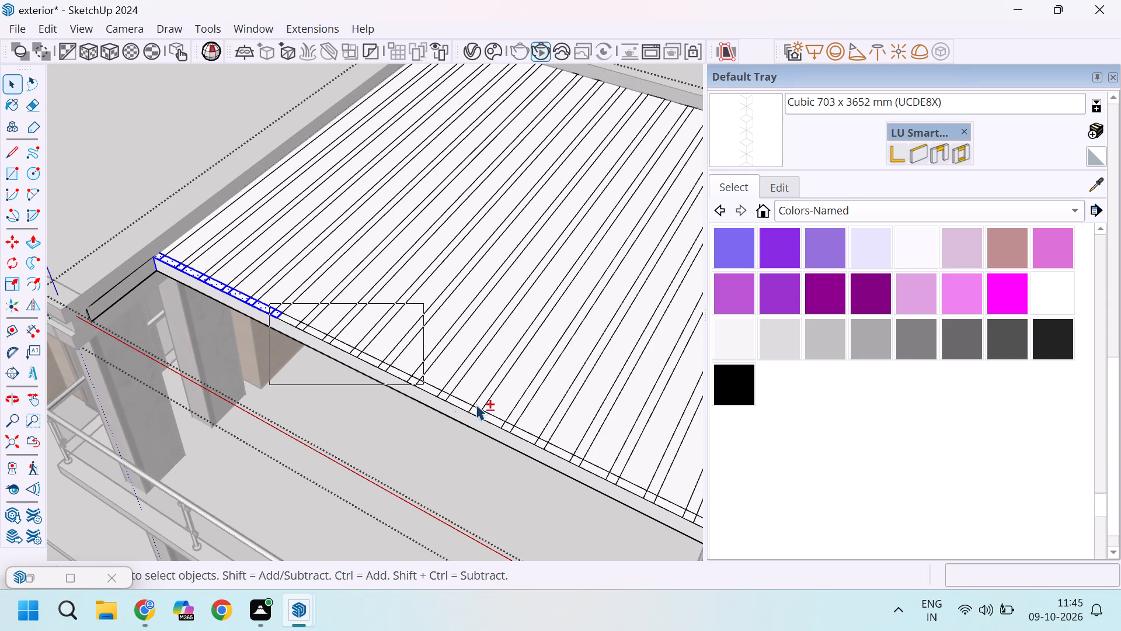
{"action": "left_click_drag", "start_coordinate": [476, 404], "coordinate": [618, 492], "text": "shift"}
{"action": "scroll", "coordinate": [284, 334], "scroll_direction": "down", "scroll_amount": 6}
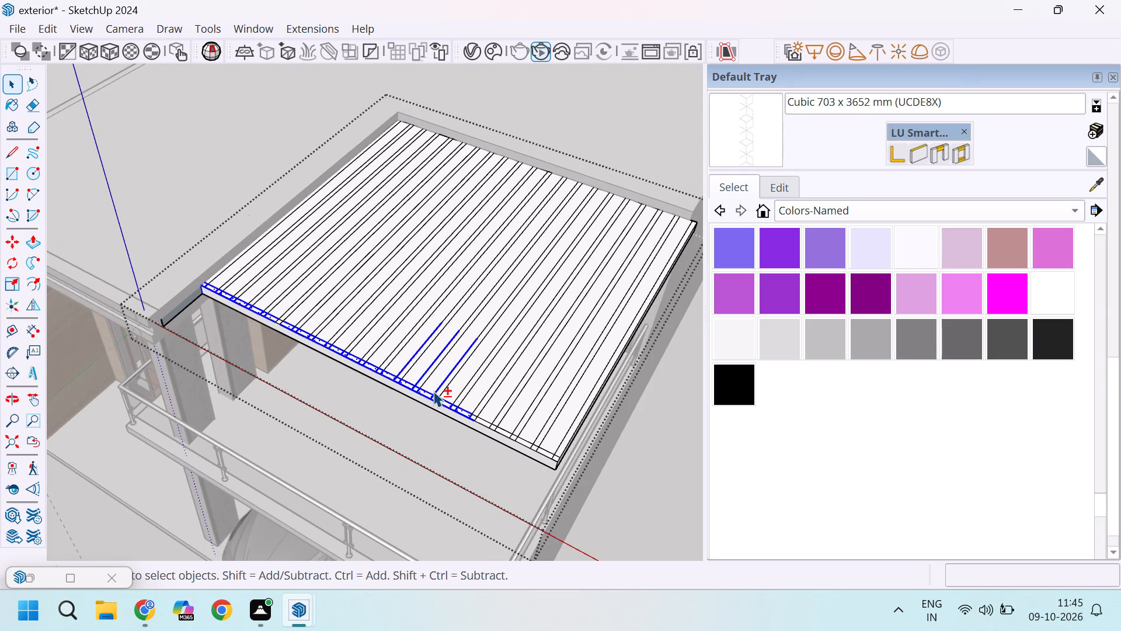
{"action": "left_click_drag", "start_coordinate": [434, 391], "coordinate": [574, 478], "text": "shift"}
{"action": "scroll", "coordinate": [568, 476], "scroll_direction": "up", "scroll_amount": 3}
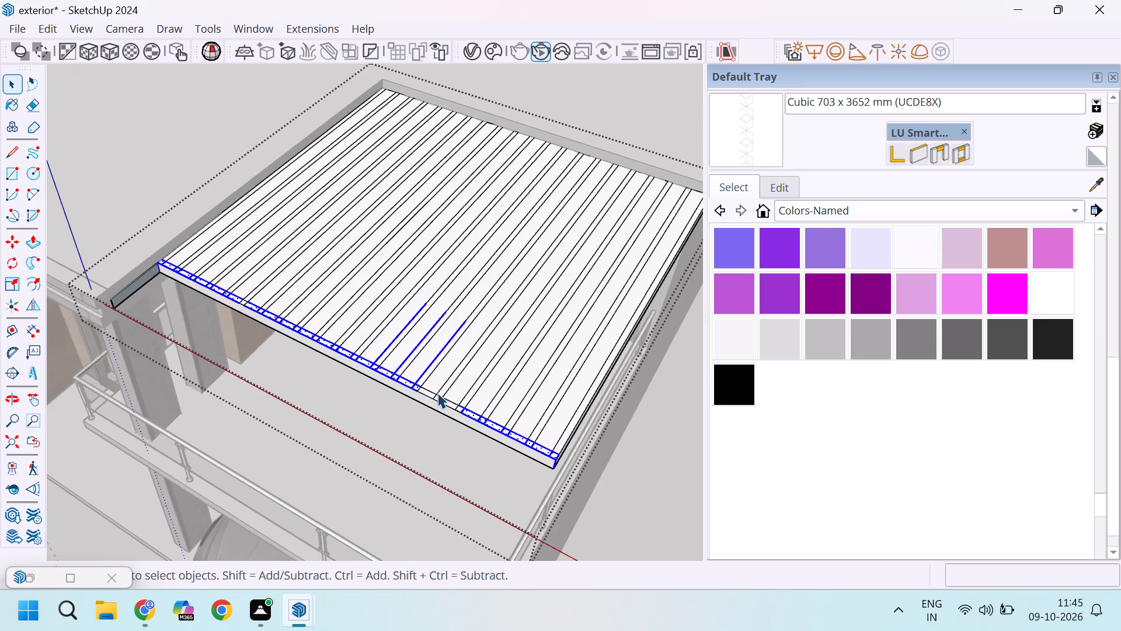
Add the long border edges of the unselected stretch of the crossing strip to the selection.
{"action": "scroll", "coordinate": [437, 393], "scroll_direction": "up", "scroll_amount": 13}
{"action": "left_click", "coordinate": [468, 394], "text": "ctrl"}
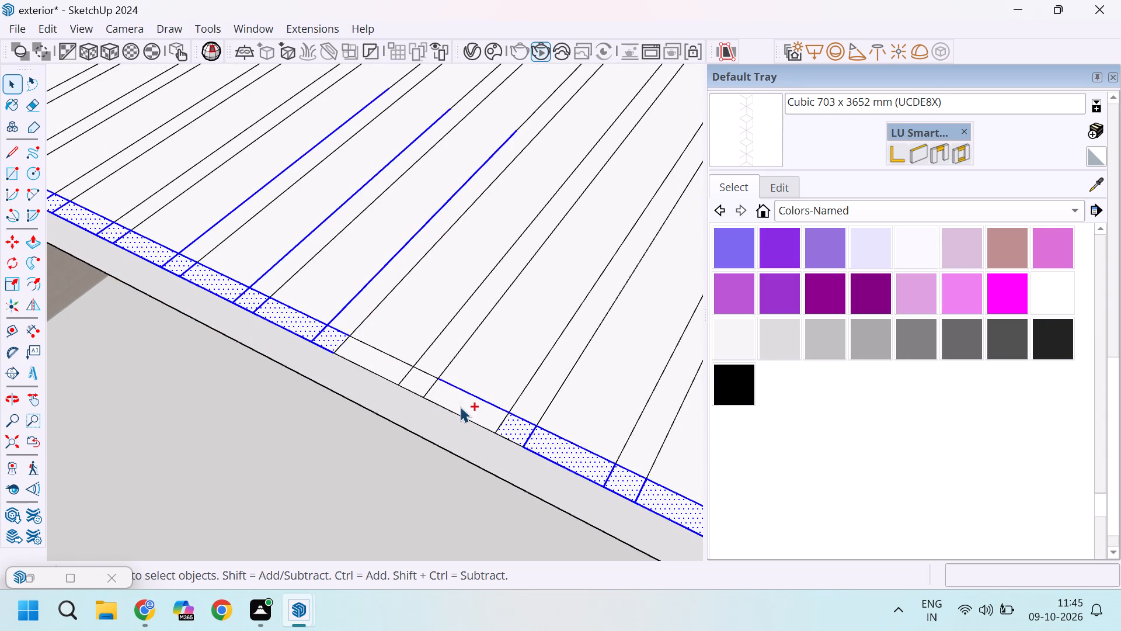
{"action": "left_click", "coordinate": [459, 411], "text": "ctrl"}
{"action": "left_click", "coordinate": [391, 353], "text": "ctrl"}
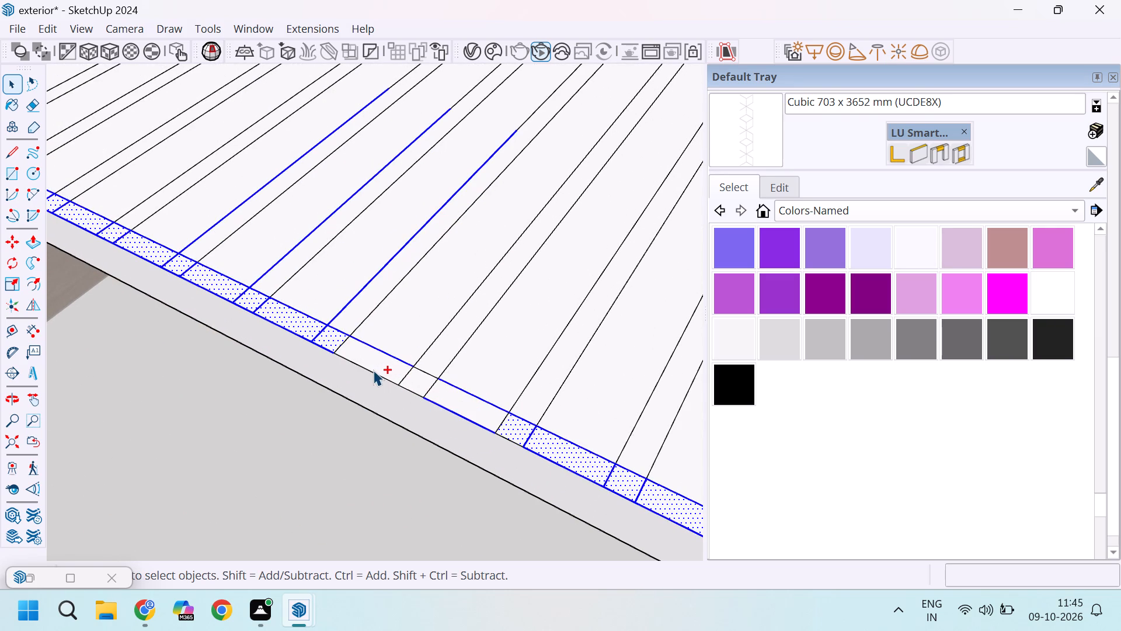
{"action": "left_click", "coordinate": [373, 370], "text": "ctrl"}
{"action": "scroll", "coordinate": [407, 394], "scroll_direction": "down", "scroll_amount": 4}
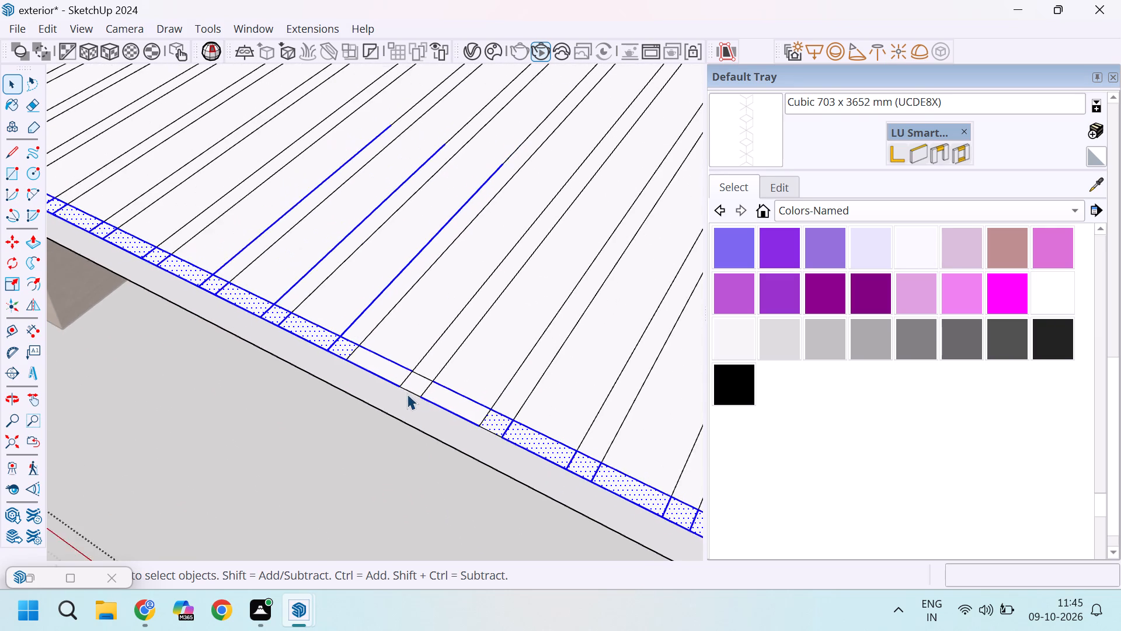
Remove the three long strip lines running across the slab from the selection.
{"action": "scroll", "coordinate": [429, 376], "scroll_direction": "down", "scroll_amount": 6}
{"action": "scroll", "coordinate": [404, 310], "scroll_direction": "up", "scroll_amount": 5}
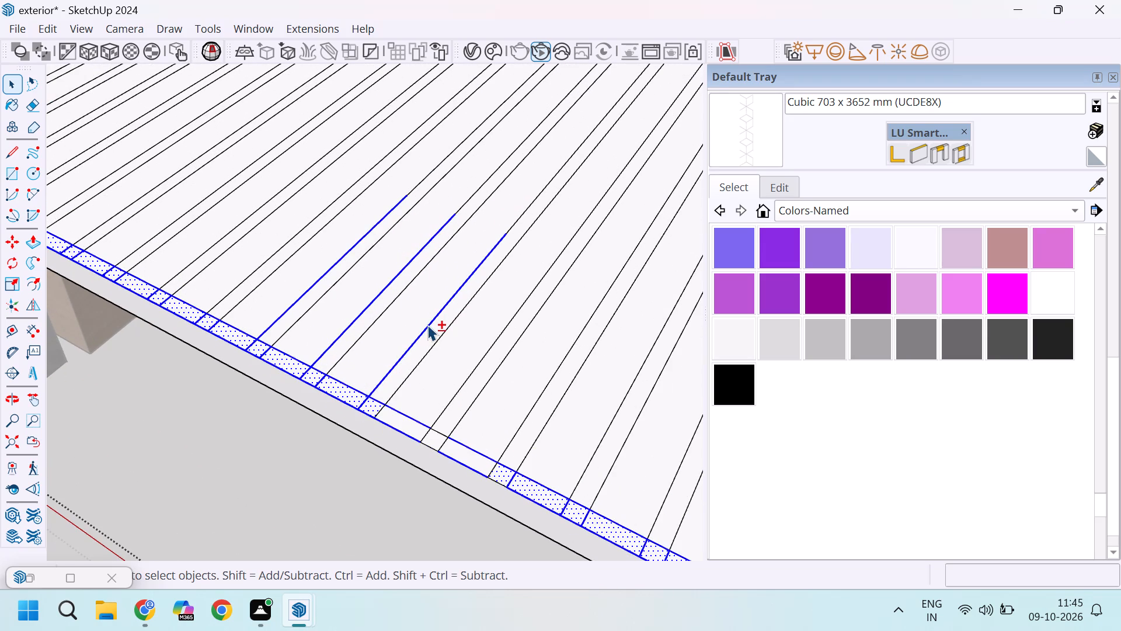
{"action": "left_click", "coordinate": [426, 324], "text": "shift"}
{"action": "left_click", "coordinate": [380, 290], "text": "shift"}
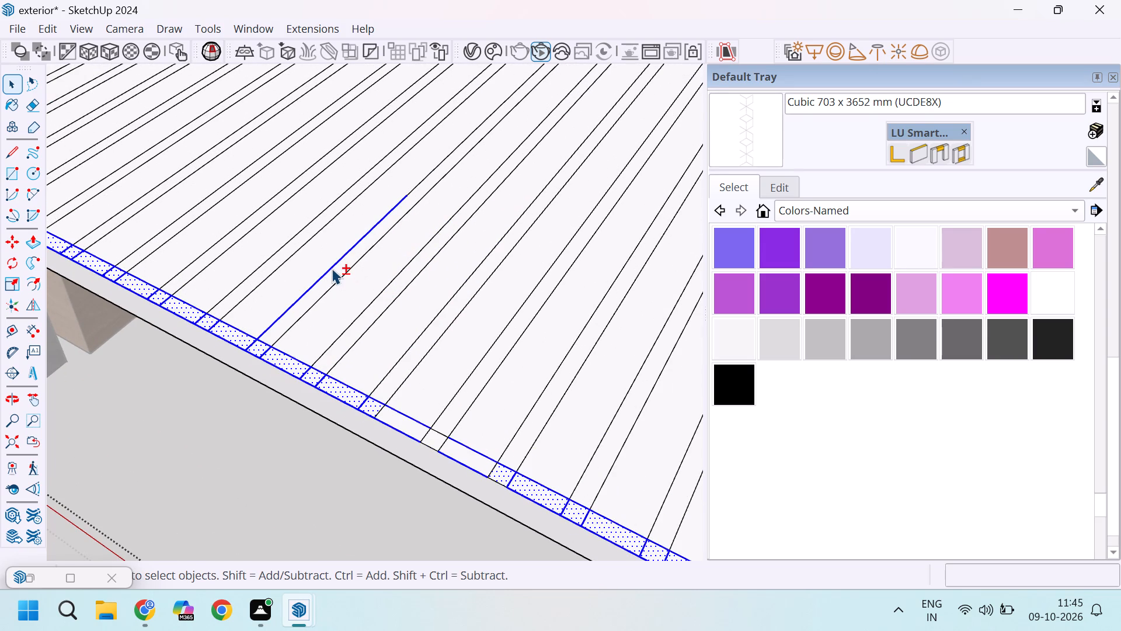
{"action": "left_click", "coordinate": [332, 268], "text": "shift"}
{"action": "scroll", "coordinate": [387, 340], "scroll_direction": "down", "scroll_amount": 9}
{"action": "scroll", "coordinate": [281, 299], "scroll_direction": "down", "scroll_amount": 3}
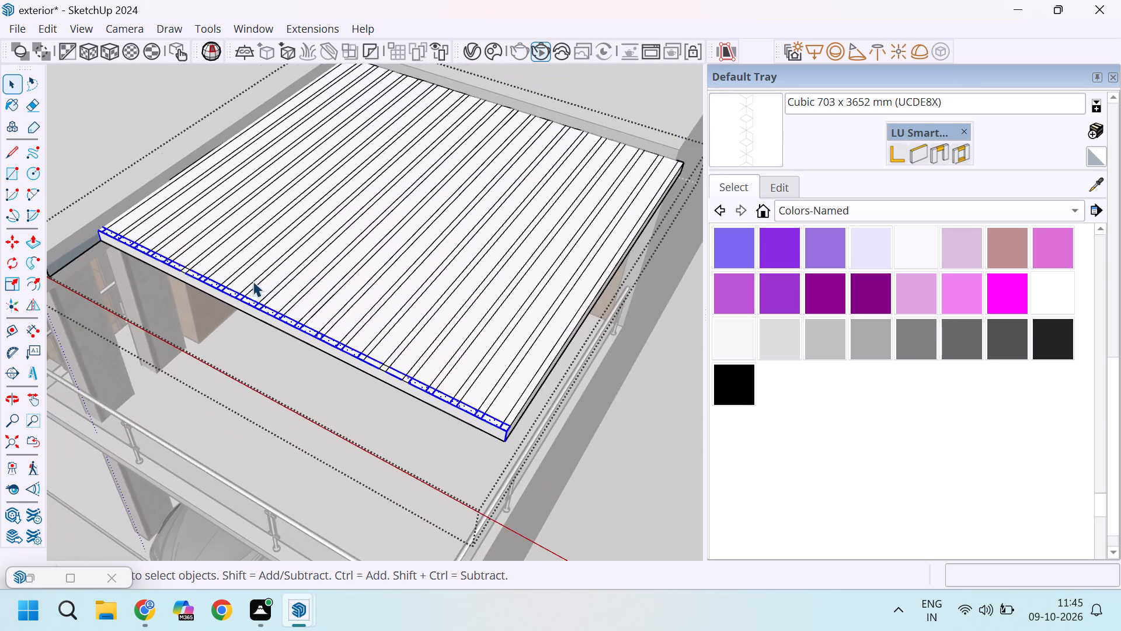
Remove the slab's vertical edge at the outer front corner from the selection.
{"action": "scroll", "coordinate": [101, 253], "scroll_direction": "up", "scroll_amount": 2}
{"action": "scroll", "coordinate": [206, 313], "scroll_direction": "down", "scroll_amount": 3}
{"action": "scroll", "coordinate": [504, 443], "scroll_direction": "up", "scroll_amount": 4}
{"action": "scroll", "coordinate": [428, 395], "scroll_direction": "up", "scroll_amount": 5}
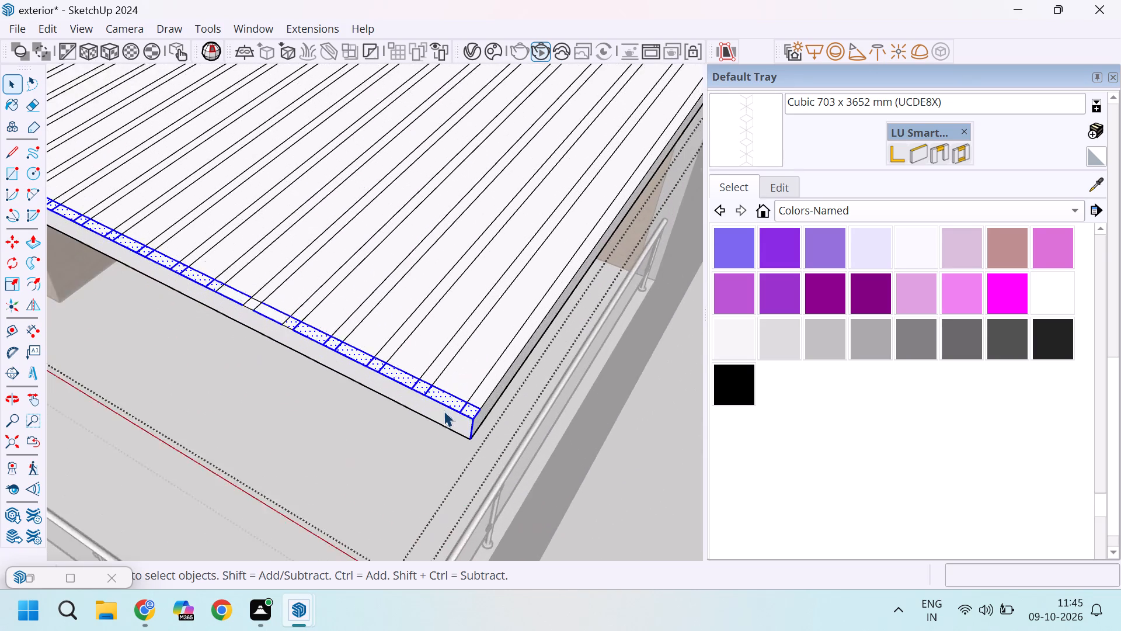
{"action": "scroll", "coordinate": [444, 411], "scroll_direction": "up", "scroll_amount": 4}
{"action": "left_click", "coordinate": [489, 433], "text": "shift"}
{"action": "scroll", "coordinate": [489, 433], "scroll_direction": "down", "scroll_amount": 7}
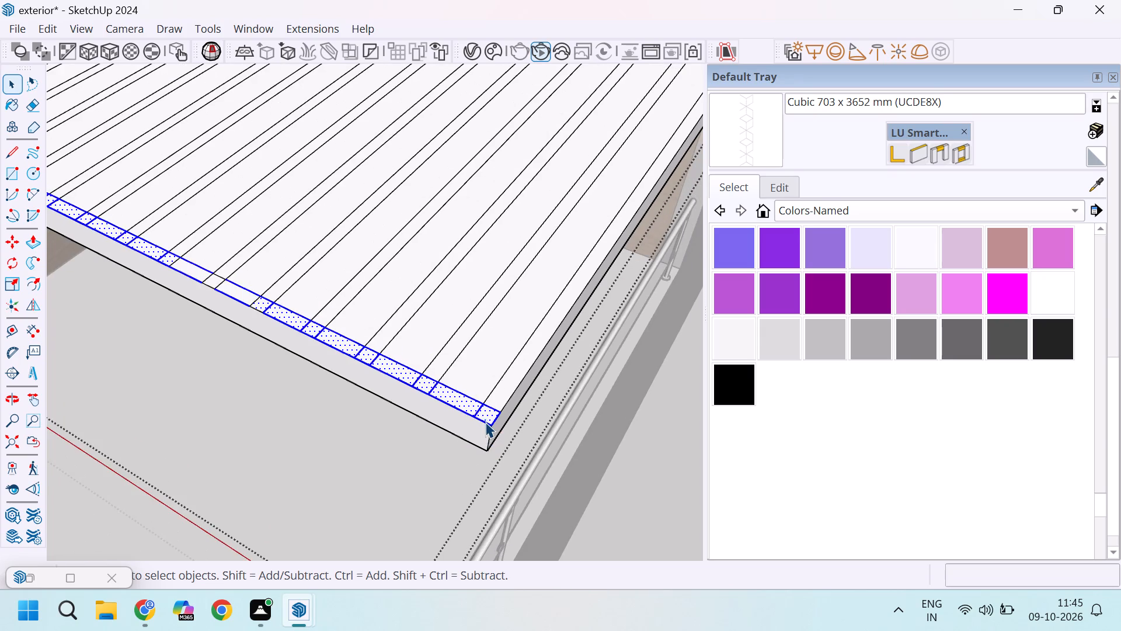
{"action": "scroll", "coordinate": [485, 422], "scroll_direction": "down", "scroll_amount": 10}
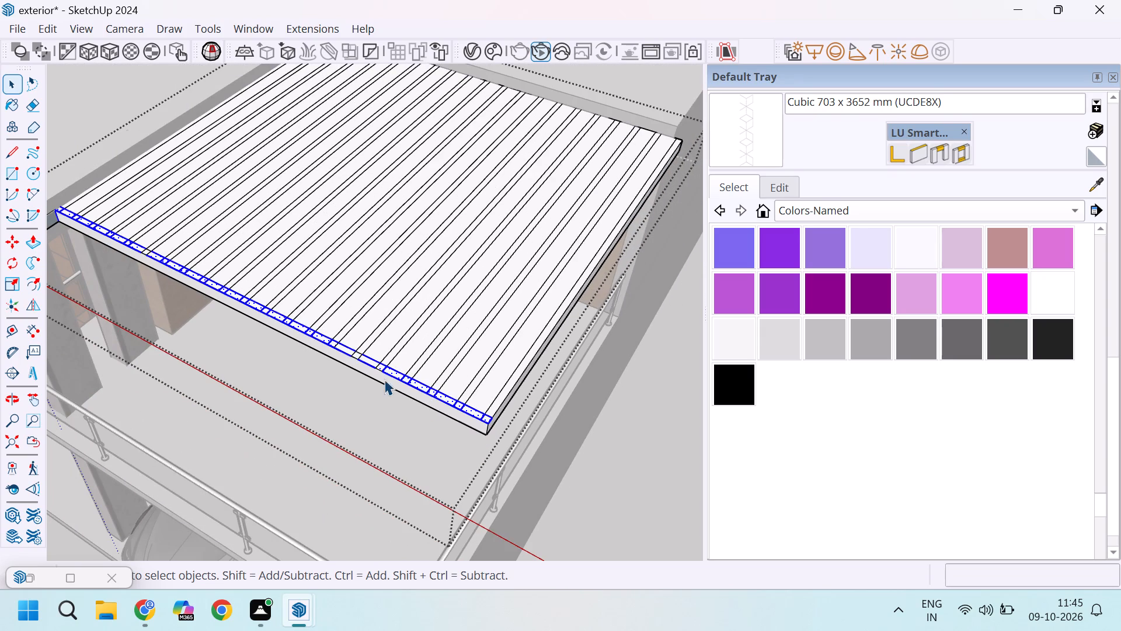
Add the remaining short border edges in the gap of the crossing strip to the selection.
{"action": "scroll", "coordinate": [382, 362], "scroll_direction": "up", "scroll_amount": 16}
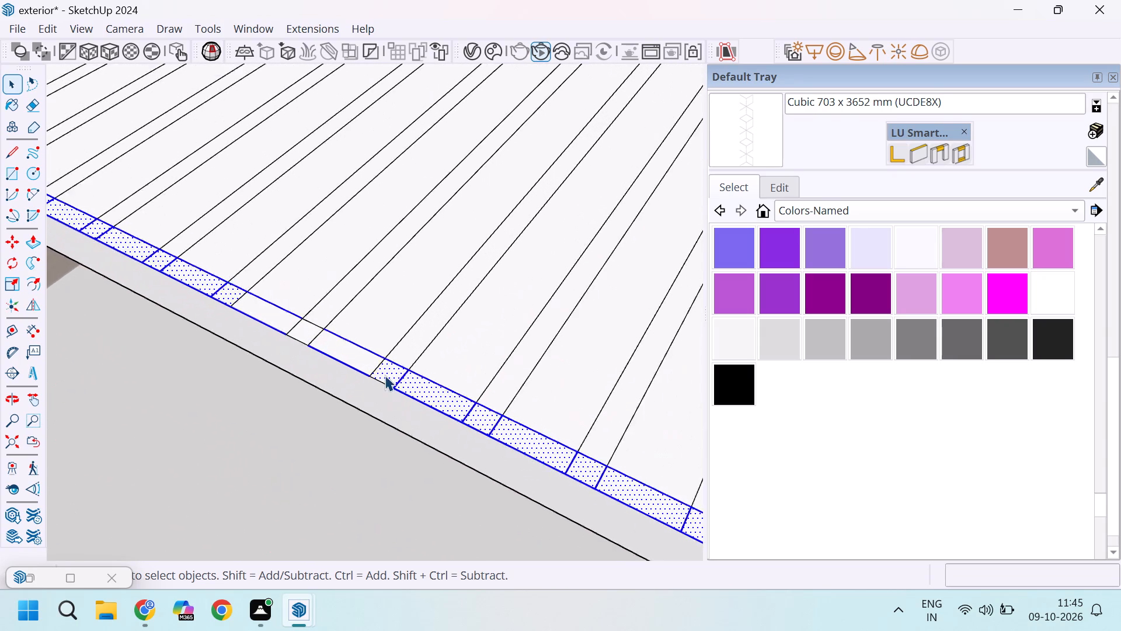
{"action": "left_click", "coordinate": [380, 386], "text": "shift"}
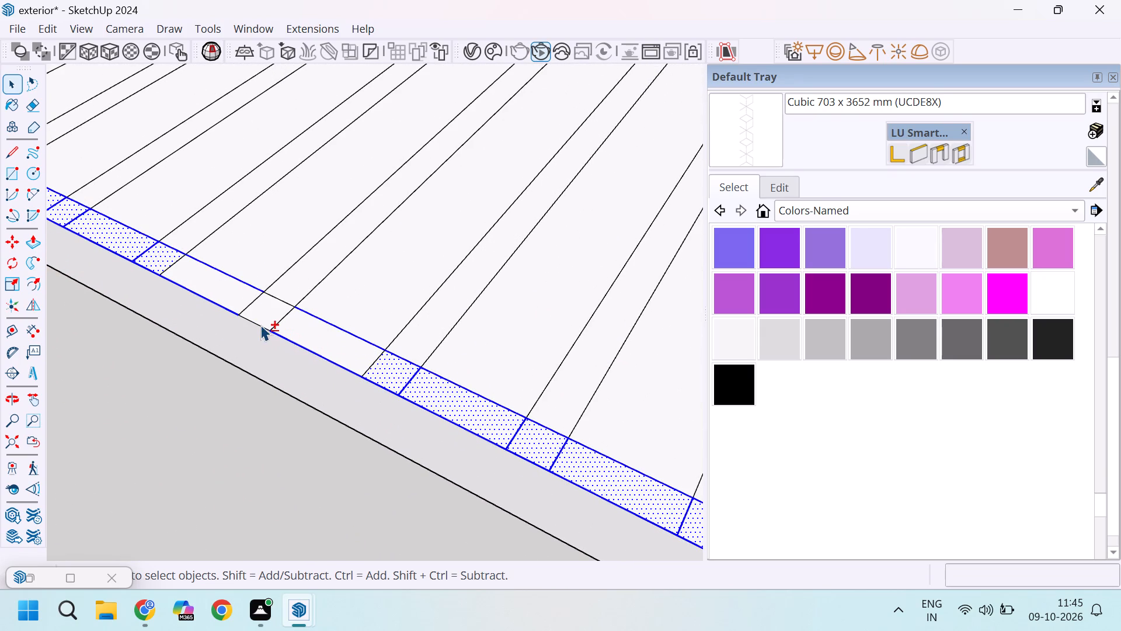
{"action": "left_click", "coordinate": [250, 320], "text": "shift"}
{"action": "left_click", "coordinate": [277, 299], "text": "shift"}
{"action": "scroll", "coordinate": [270, 341], "scroll_direction": "down", "scroll_amount": 2}
{"action": "scroll", "coordinate": [371, 344], "scroll_direction": "down", "scroll_amount": 5}
{"action": "scroll", "coordinate": [446, 404], "scroll_direction": "down", "scroll_amount": 2}
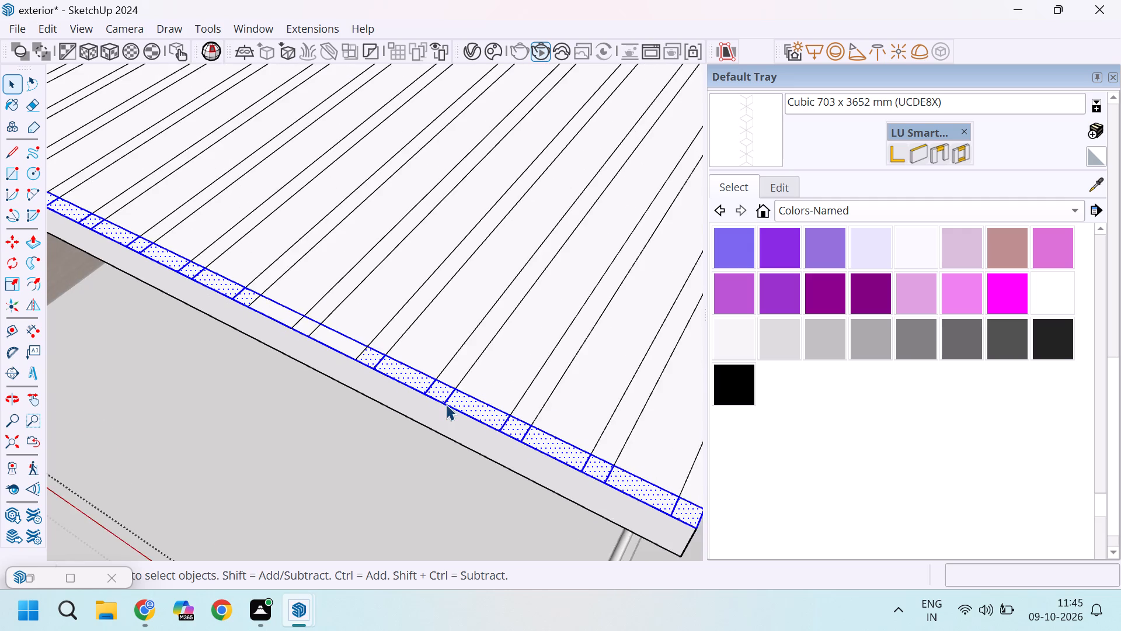
{"action": "scroll", "coordinate": [446, 404], "scroll_direction": "down", "scroll_amount": 8}
{"action": "scroll", "coordinate": [489, 438], "scroll_direction": "down", "scroll_amount": 3}
{"action": "scroll", "coordinate": [547, 417], "scroll_direction": "up", "scroll_amount": 7}
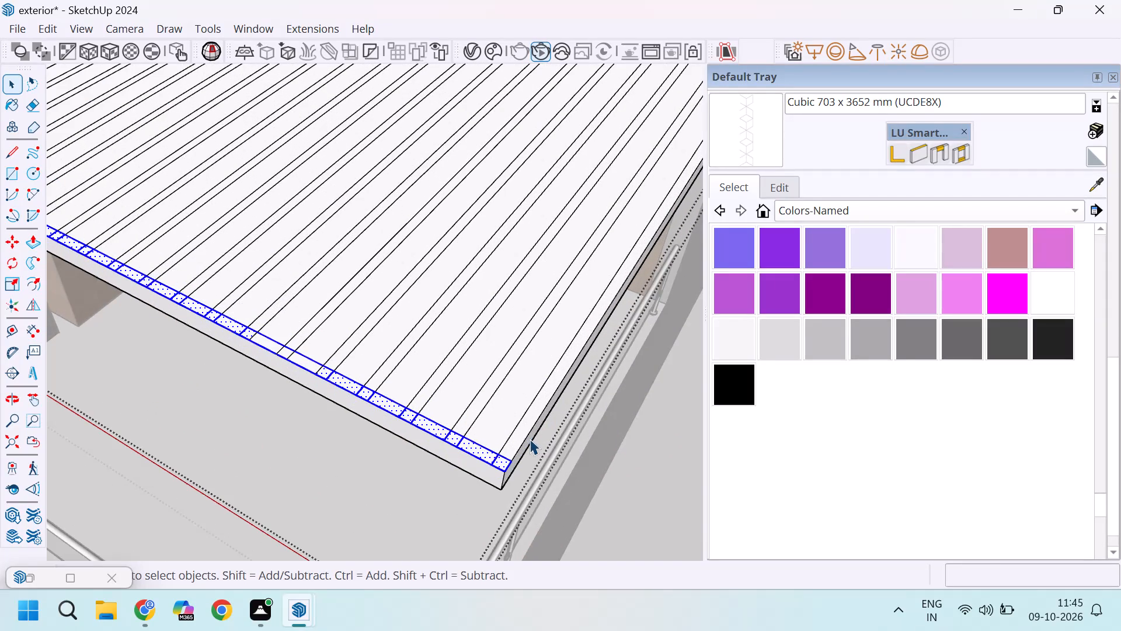
Copy the selected crossing strip from the slab's front corner to its rear corner and divide the span into 15 equally spaced copies.
{"action": "key", "text": "m"}
{"action": "scroll", "coordinate": [510, 450], "scroll_direction": "up", "scroll_amount": 4}
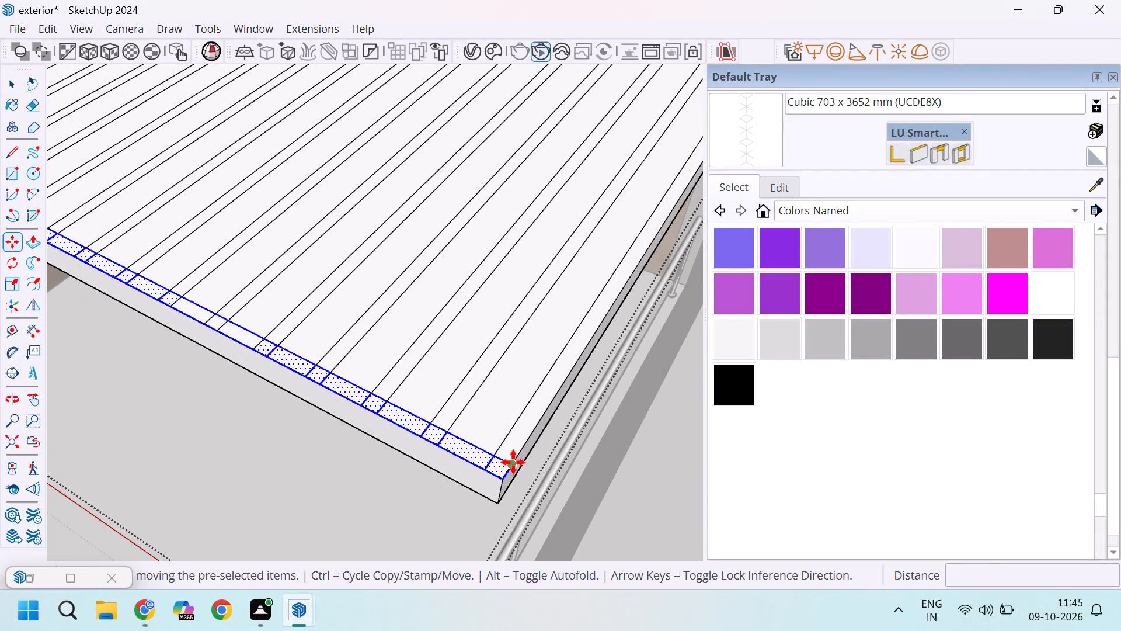
{"action": "left_click", "coordinate": [513, 462]}
{"action": "scroll", "coordinate": [454, 373], "scroll_direction": "down", "scroll_amount": 17}
{"action": "scroll", "coordinate": [545, 265], "scroll_direction": "up", "scroll_amount": 4}
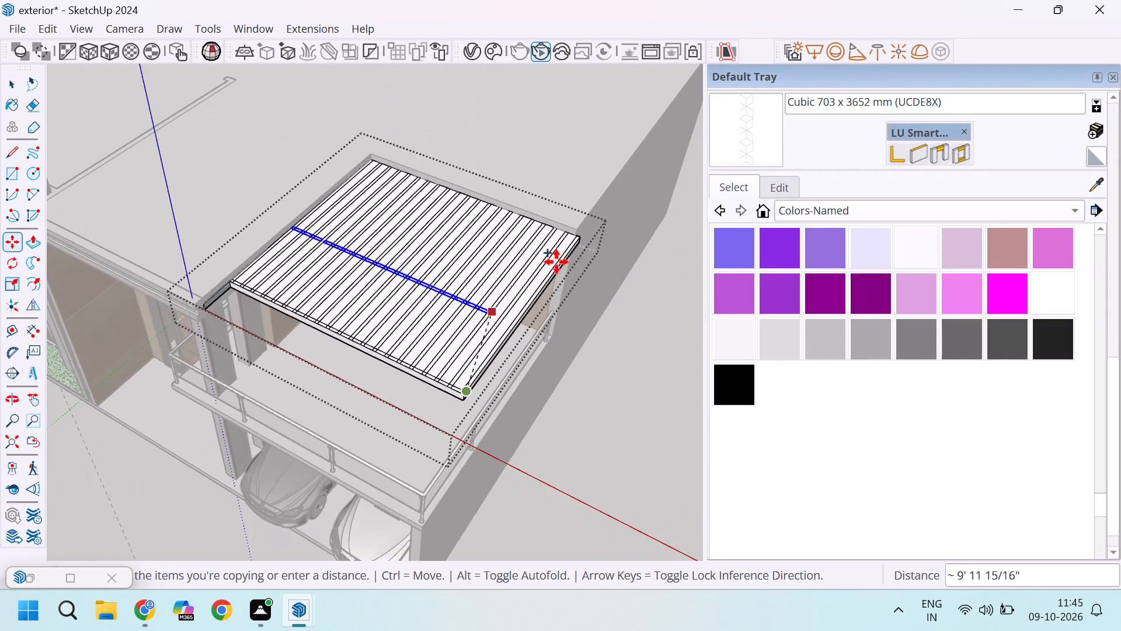
{"action": "scroll", "coordinate": [556, 262], "scroll_direction": "up", "scroll_amount": 20}
{"action": "scroll", "coordinate": [556, 262], "scroll_direction": "up", "scroll_amount": 6}
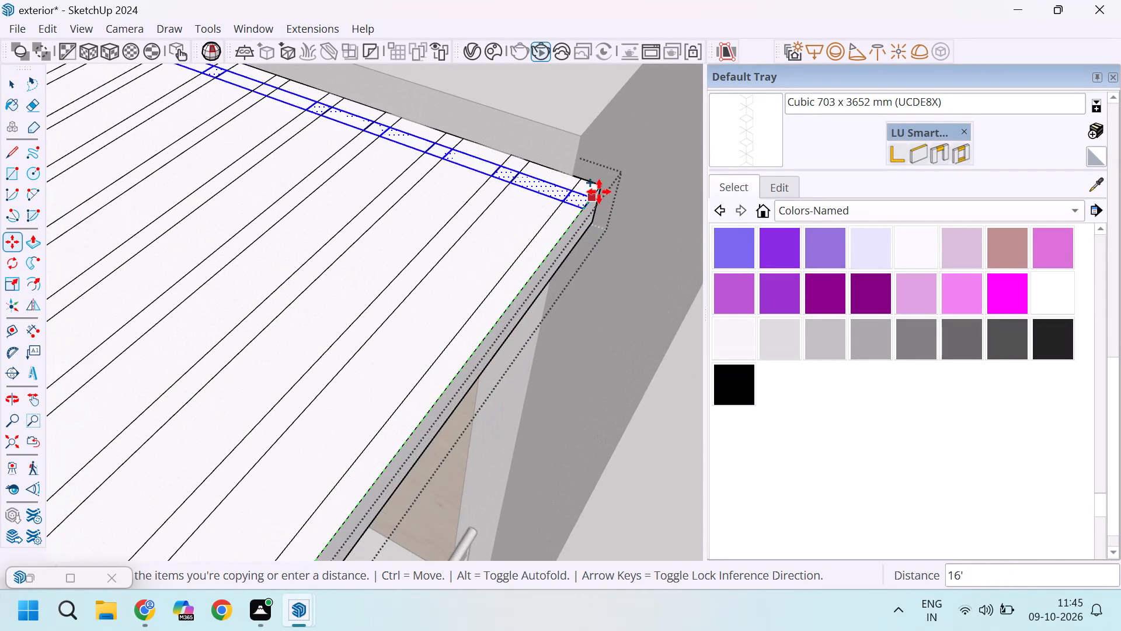
{"action": "left_click", "coordinate": [604, 189]}
{"action": "scroll", "coordinate": [482, 285], "scroll_direction": "down", "scroll_amount": 8}
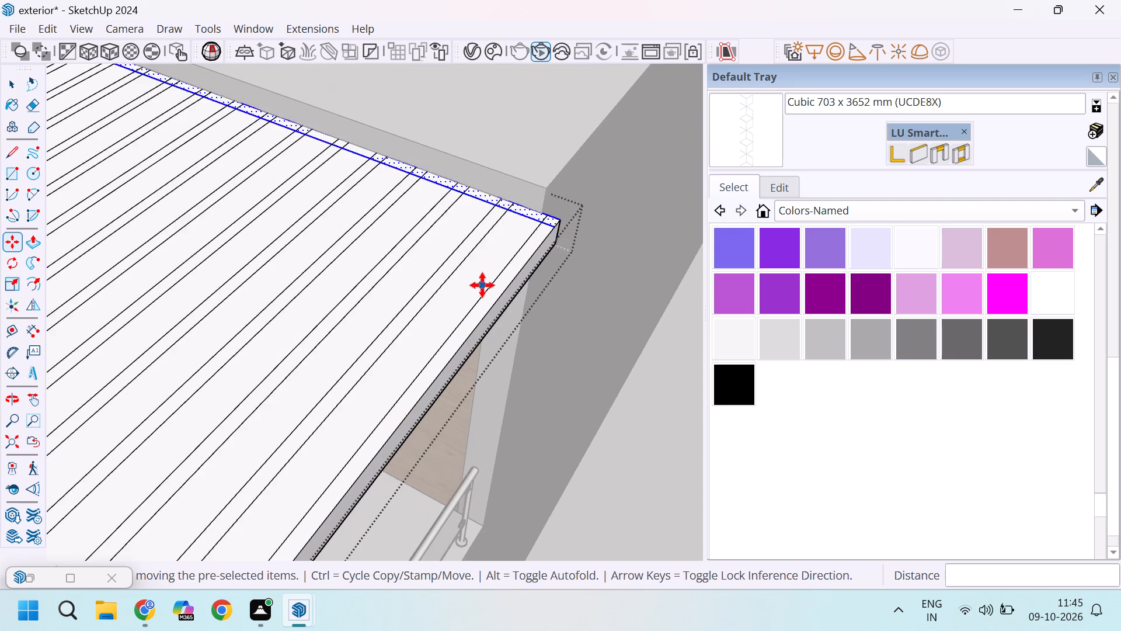
{"action": "scroll", "coordinate": [482, 285], "scroll_direction": "down", "scroll_amount": 3}
{"action": "type", "text": "15"}
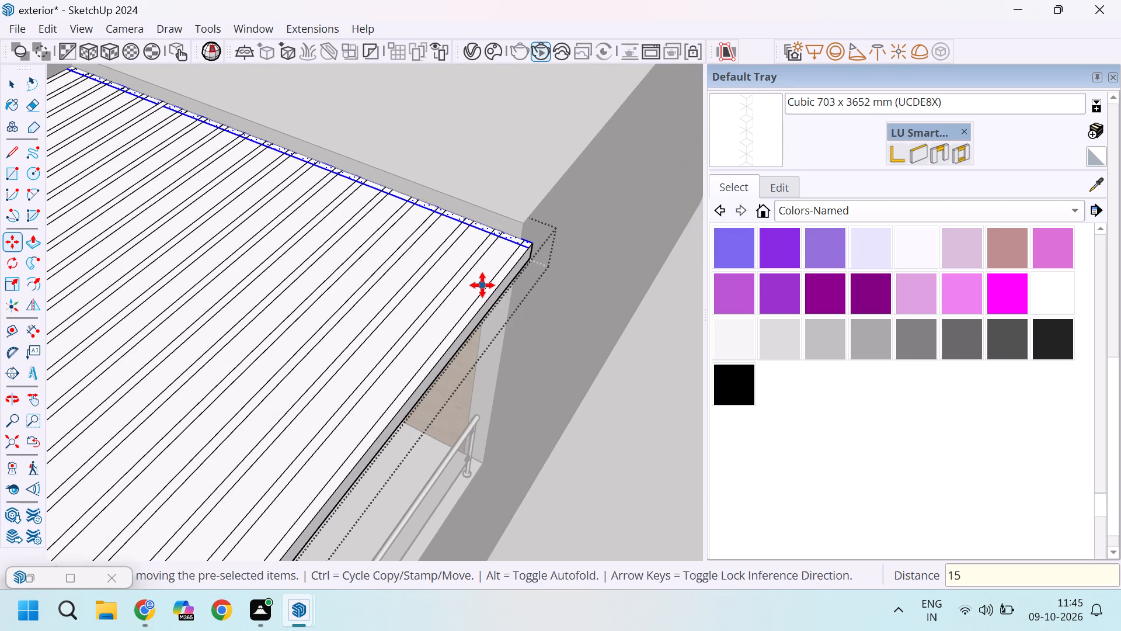
{"action": "key", "text": "slash"}
{"action": "key", "text": "Return"}
Inspect the grid of crossing strips over the slab, especially along its side edge.
{"action": "scroll", "coordinate": [416, 286], "scroll_direction": "down", "scroll_amount": 4}
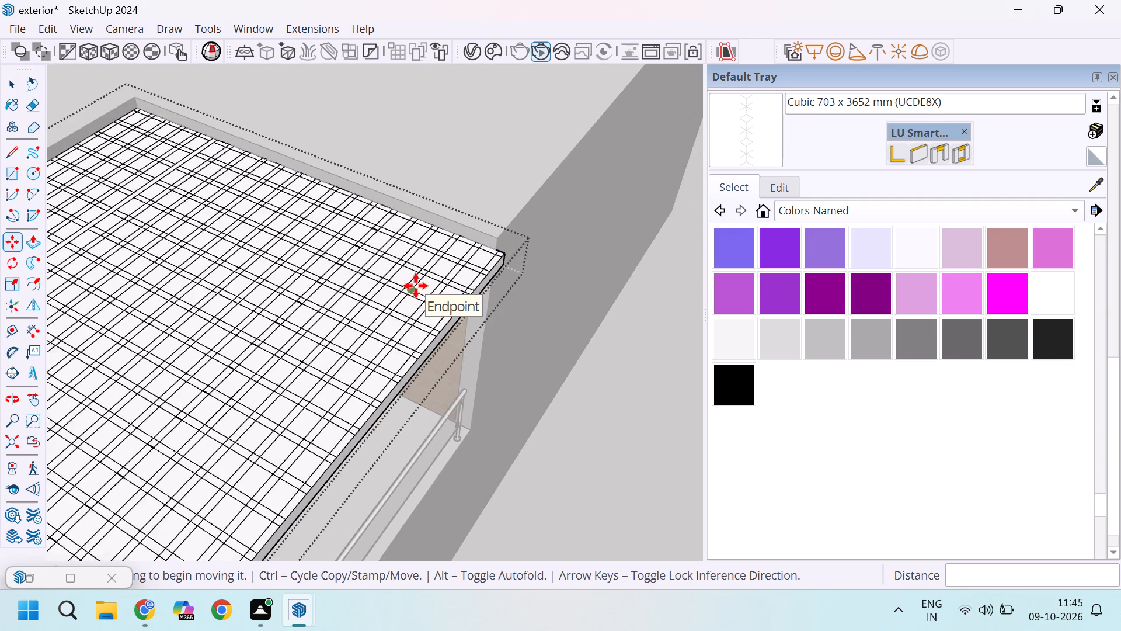
{"action": "scroll", "coordinate": [416, 286], "scroll_direction": "down", "scroll_amount": 6}
{"action": "scroll", "coordinate": [276, 349], "scroll_direction": "up", "scroll_amount": 5}
{"action": "scroll", "coordinate": [347, 346], "scroll_direction": "up", "scroll_amount": 4}
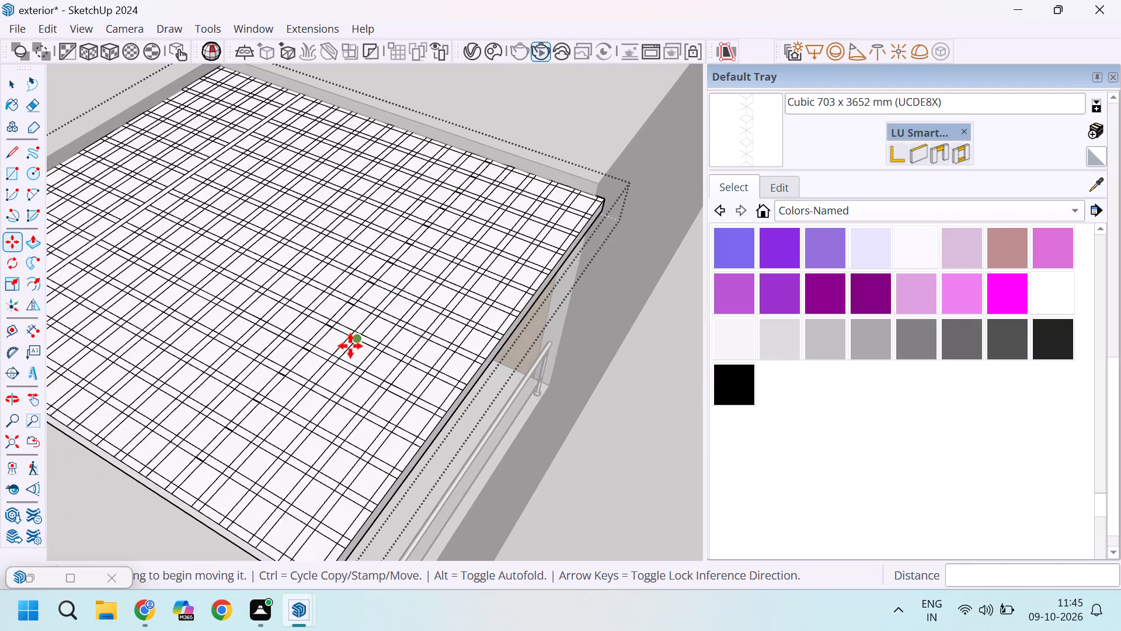
{"action": "scroll", "coordinate": [427, 334], "scroll_direction": "up", "scroll_amount": 9}
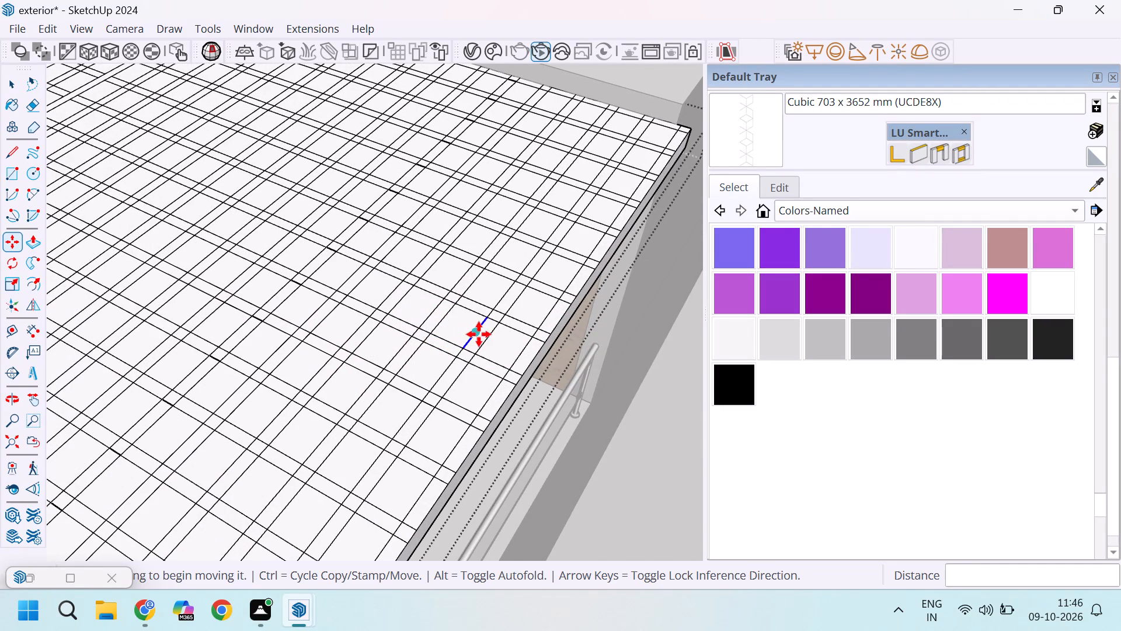
{"action": "scroll", "coordinate": [479, 334], "scroll_direction": "down", "scroll_amount": 3}
{"action": "scroll", "coordinate": [453, 333], "scroll_direction": "up", "scroll_amount": 8}
{"action": "key", "text": "space"}
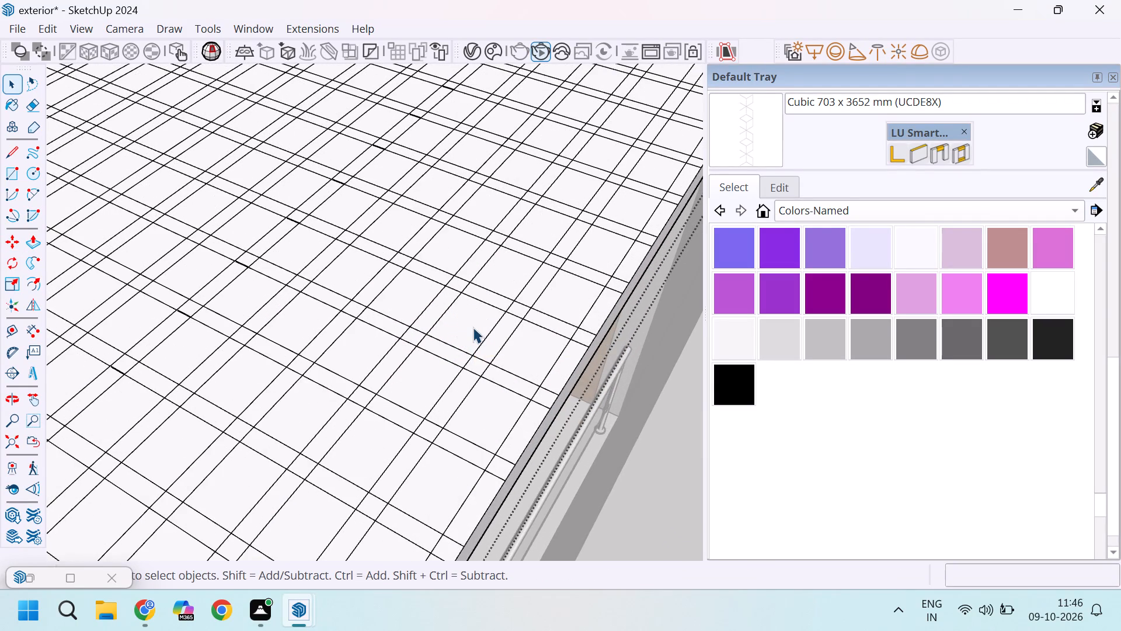
{"action": "scroll", "coordinate": [473, 327], "scroll_direction": "down", "scroll_amount": 3}
Push the grid square beside the slab's side edge down about 9 3/8".
{"action": "key", "text": "p"}
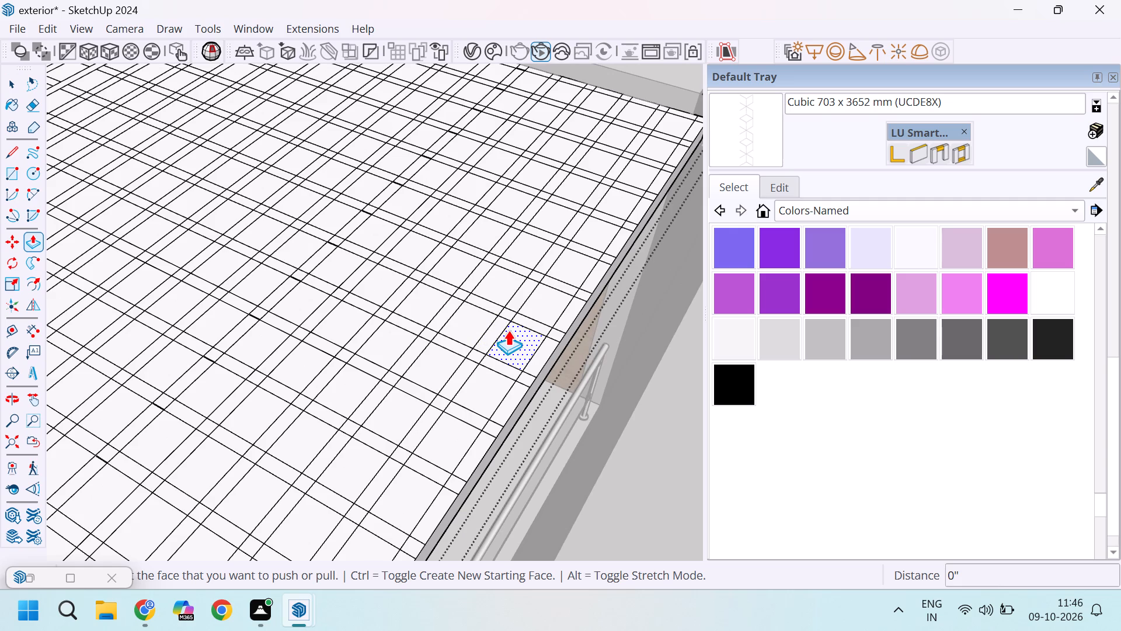
{"action": "left_click", "coordinate": [517, 335]}
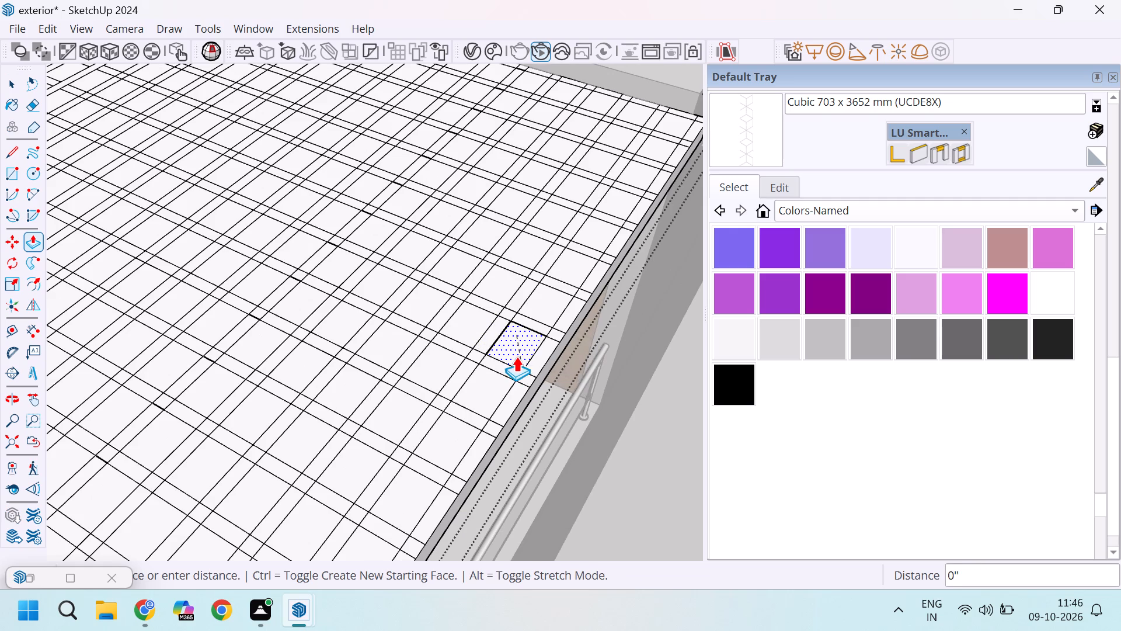
{"action": "scroll", "coordinate": [516, 356], "scroll_direction": "up", "scroll_amount": 8}
{"action": "middle_click_drag", "start_coordinate": [512, 356], "coordinate": [510, 420]}
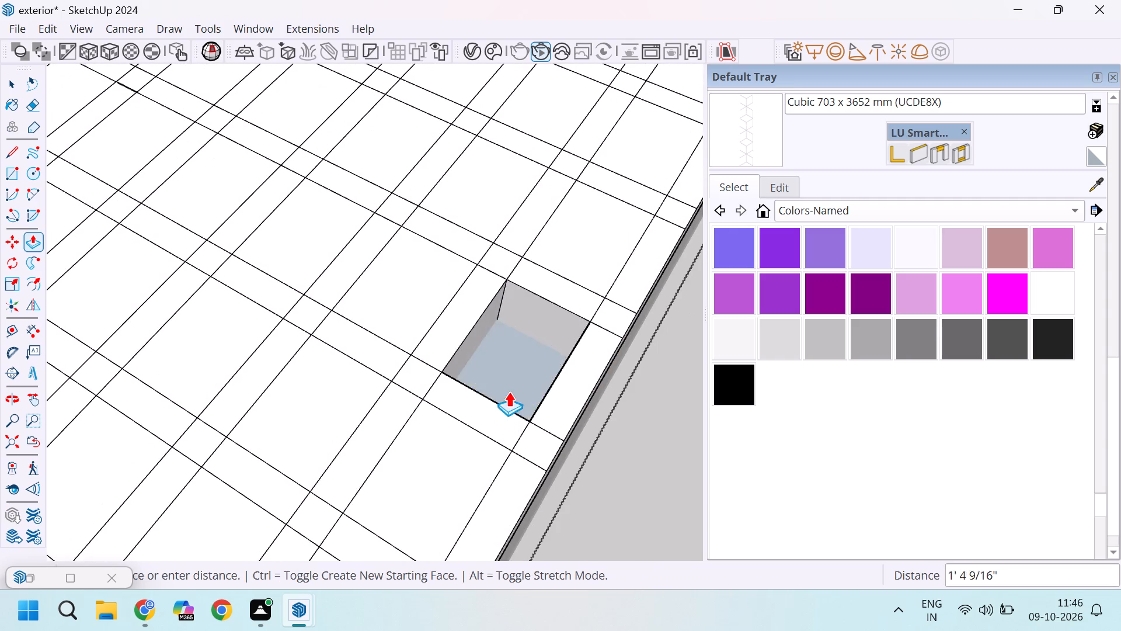
{"action": "left_click", "coordinate": [509, 379]}
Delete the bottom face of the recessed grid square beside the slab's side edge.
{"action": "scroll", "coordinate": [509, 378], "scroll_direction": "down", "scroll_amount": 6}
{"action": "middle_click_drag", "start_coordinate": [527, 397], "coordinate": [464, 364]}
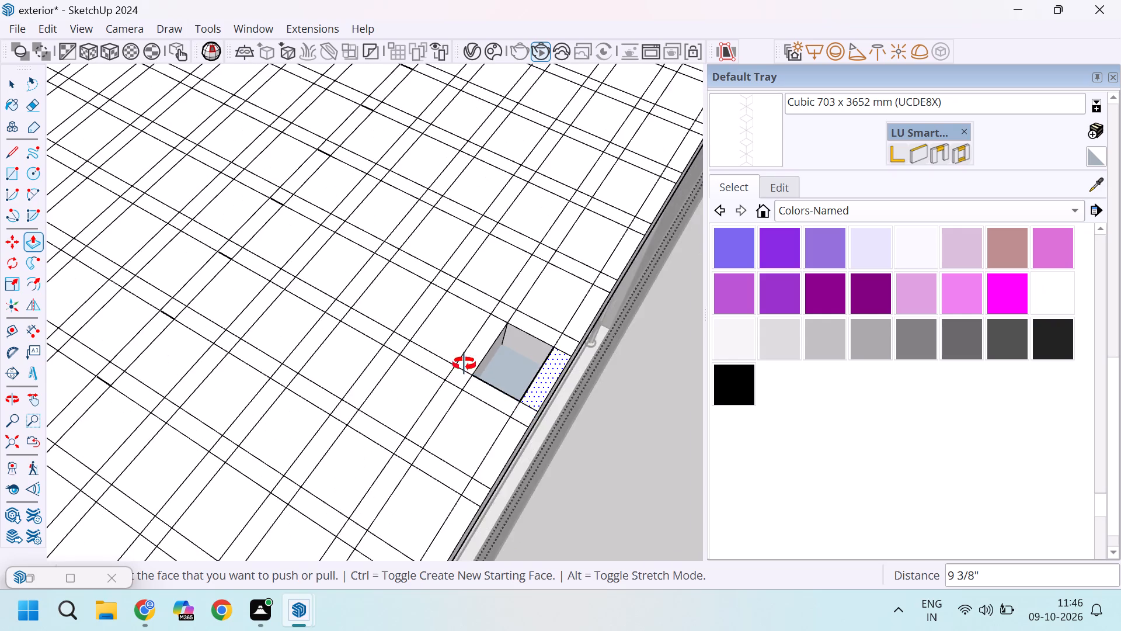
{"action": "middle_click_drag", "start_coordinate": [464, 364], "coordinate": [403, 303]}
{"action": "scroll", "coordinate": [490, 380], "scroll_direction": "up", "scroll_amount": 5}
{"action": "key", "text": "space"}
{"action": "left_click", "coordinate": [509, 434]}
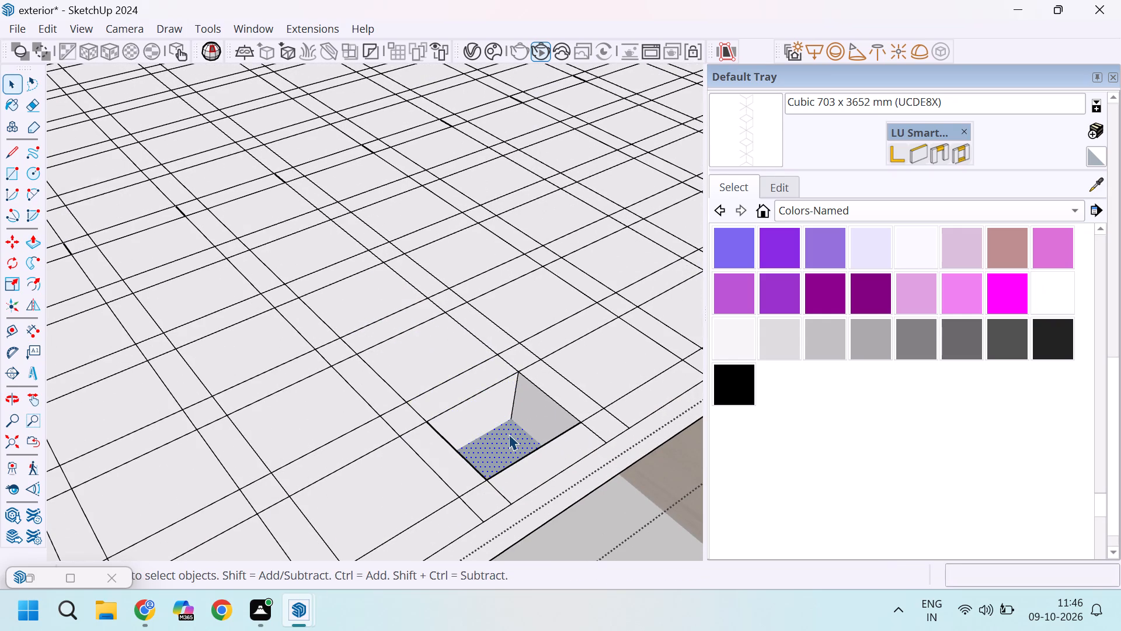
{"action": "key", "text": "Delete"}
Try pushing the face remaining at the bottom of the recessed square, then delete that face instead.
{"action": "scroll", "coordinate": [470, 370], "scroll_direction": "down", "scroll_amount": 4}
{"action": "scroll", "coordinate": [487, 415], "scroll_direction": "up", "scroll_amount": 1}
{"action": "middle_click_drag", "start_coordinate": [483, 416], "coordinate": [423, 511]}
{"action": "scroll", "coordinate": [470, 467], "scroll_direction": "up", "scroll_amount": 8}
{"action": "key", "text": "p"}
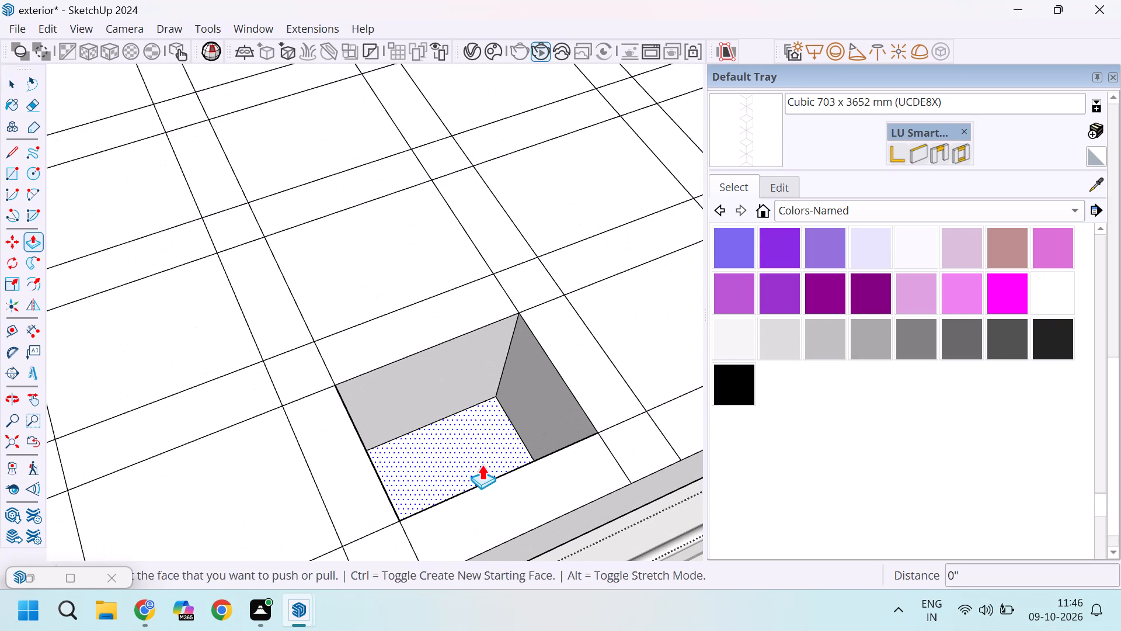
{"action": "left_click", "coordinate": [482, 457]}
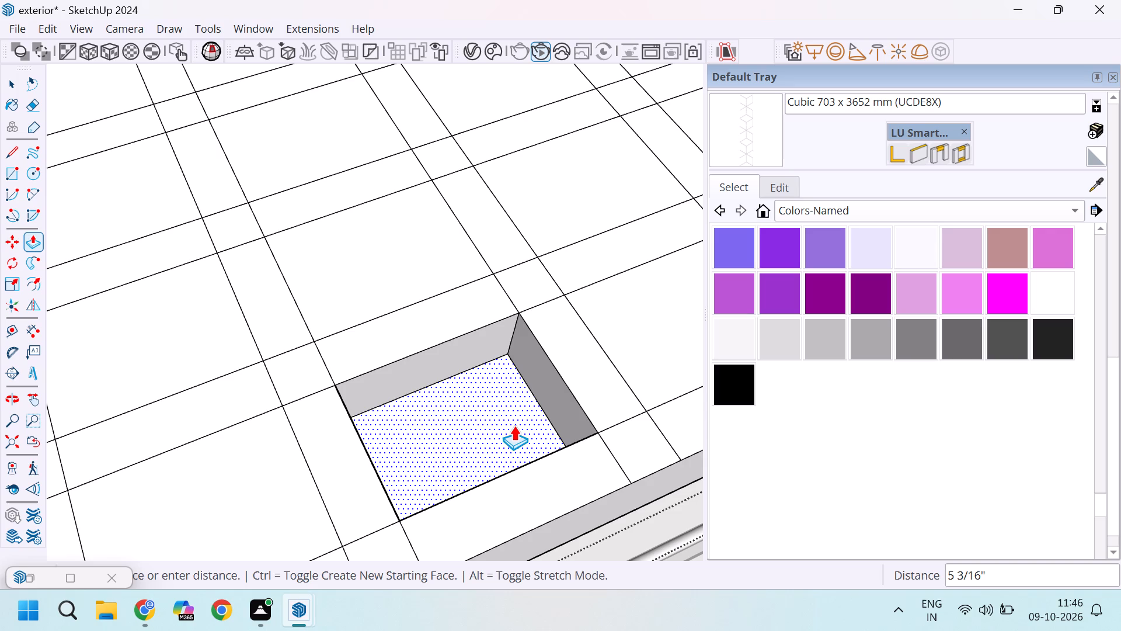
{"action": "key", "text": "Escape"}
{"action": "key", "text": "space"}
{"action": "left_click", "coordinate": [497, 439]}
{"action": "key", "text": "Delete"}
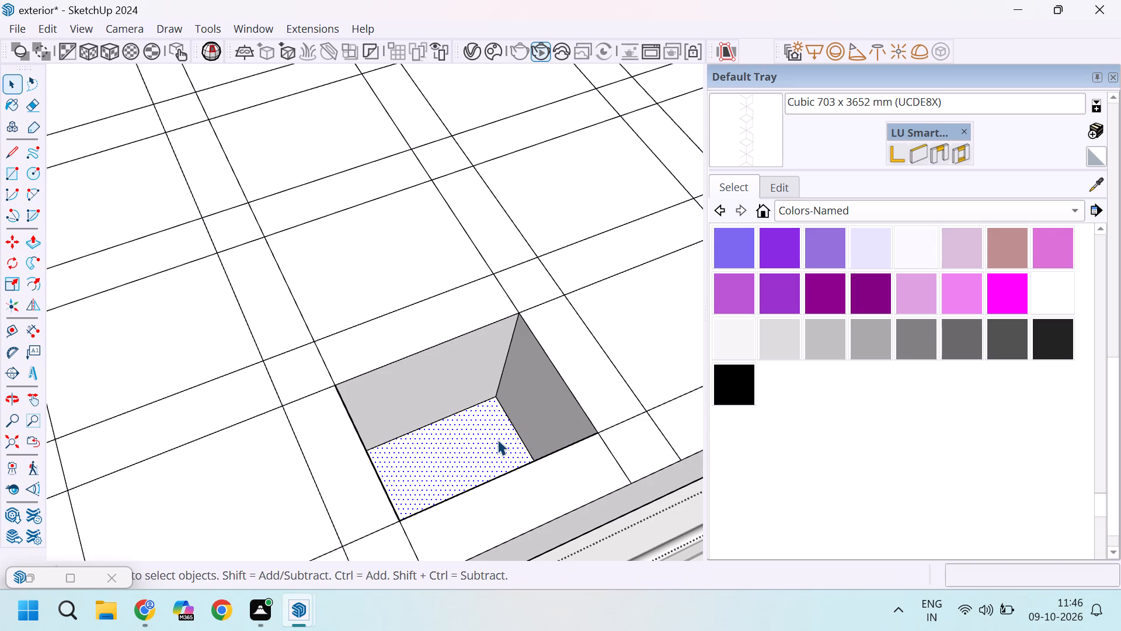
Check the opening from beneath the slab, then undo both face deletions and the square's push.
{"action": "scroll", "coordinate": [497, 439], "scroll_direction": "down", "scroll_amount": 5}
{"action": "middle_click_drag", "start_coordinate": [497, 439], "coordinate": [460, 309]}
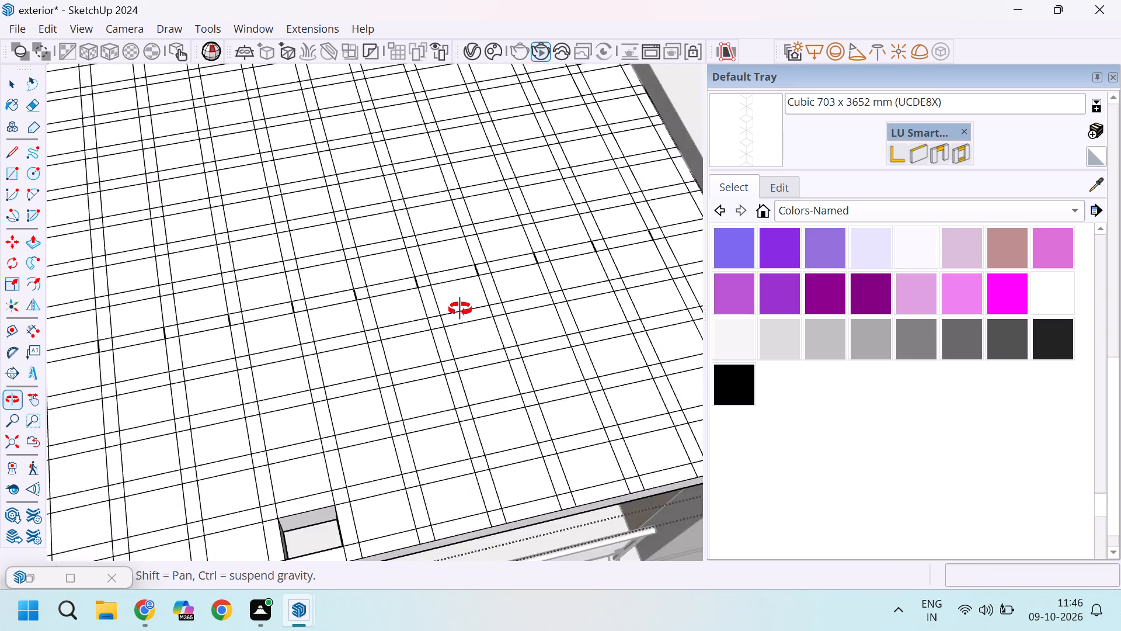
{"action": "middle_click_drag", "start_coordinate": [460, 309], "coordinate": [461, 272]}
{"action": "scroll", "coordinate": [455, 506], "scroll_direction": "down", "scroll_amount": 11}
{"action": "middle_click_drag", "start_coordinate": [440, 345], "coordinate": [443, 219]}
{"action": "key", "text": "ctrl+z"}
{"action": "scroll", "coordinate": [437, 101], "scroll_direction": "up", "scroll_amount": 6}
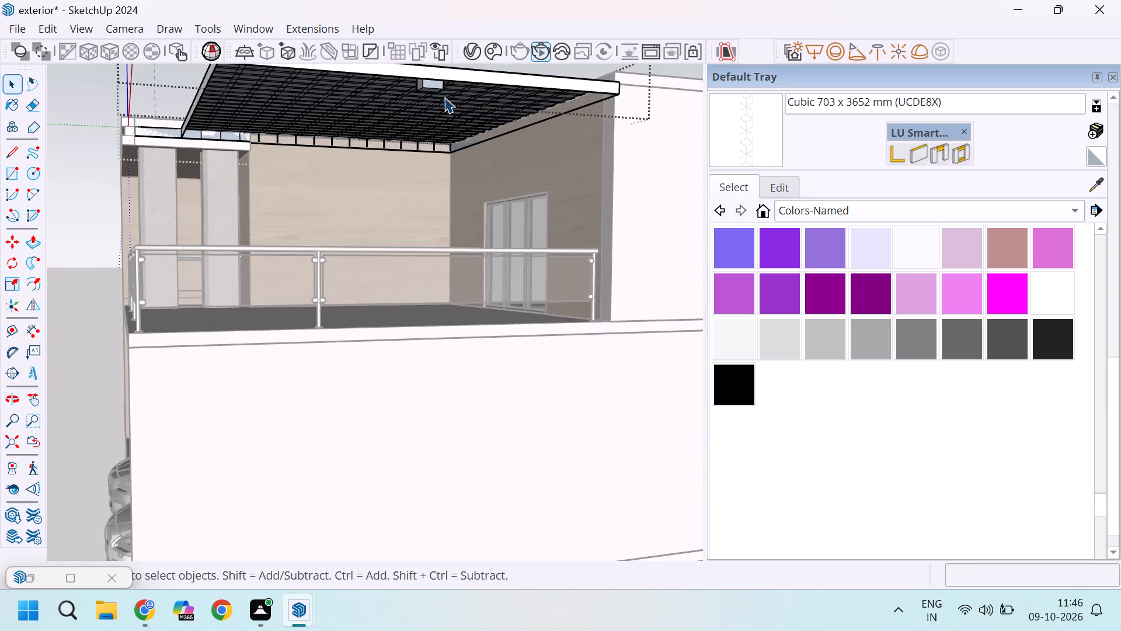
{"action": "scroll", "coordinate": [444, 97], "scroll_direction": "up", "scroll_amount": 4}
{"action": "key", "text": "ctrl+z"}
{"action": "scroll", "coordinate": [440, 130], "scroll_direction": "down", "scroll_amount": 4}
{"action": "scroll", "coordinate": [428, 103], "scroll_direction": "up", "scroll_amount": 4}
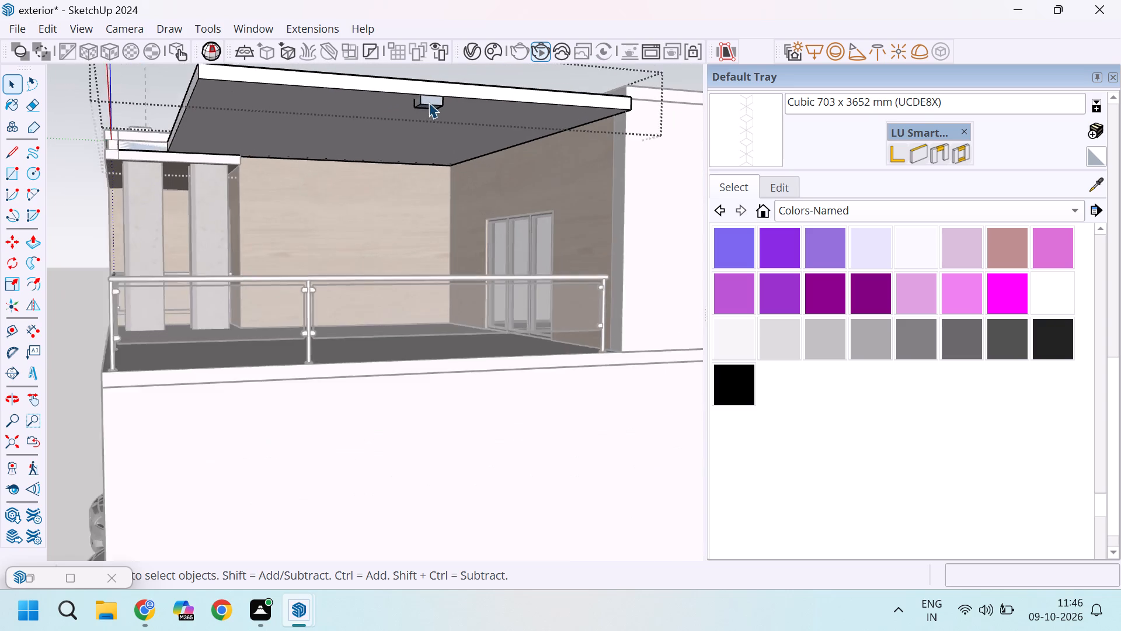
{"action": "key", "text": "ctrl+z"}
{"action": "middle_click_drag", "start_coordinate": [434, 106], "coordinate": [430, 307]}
Push the middle grid square of the row along the slab's edge above the railing down 6".
{"action": "scroll", "coordinate": [418, 436], "scroll_direction": "up", "scroll_amount": 1}
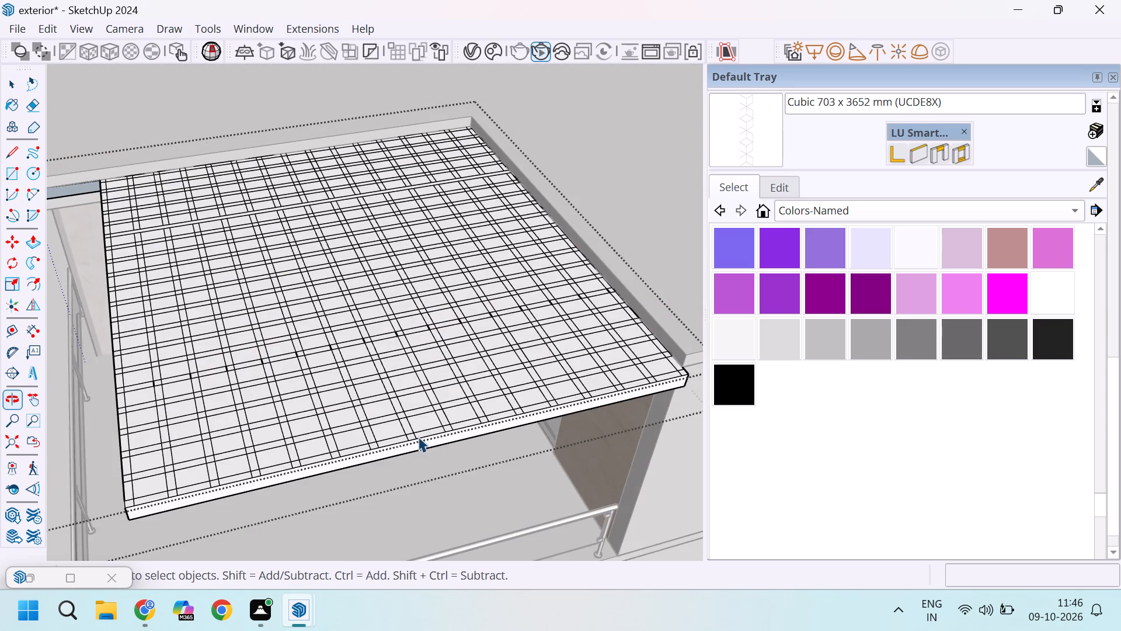
{"action": "scroll", "coordinate": [418, 436], "scroll_direction": "up", "scroll_amount": 8}
{"action": "key", "text": "p"}
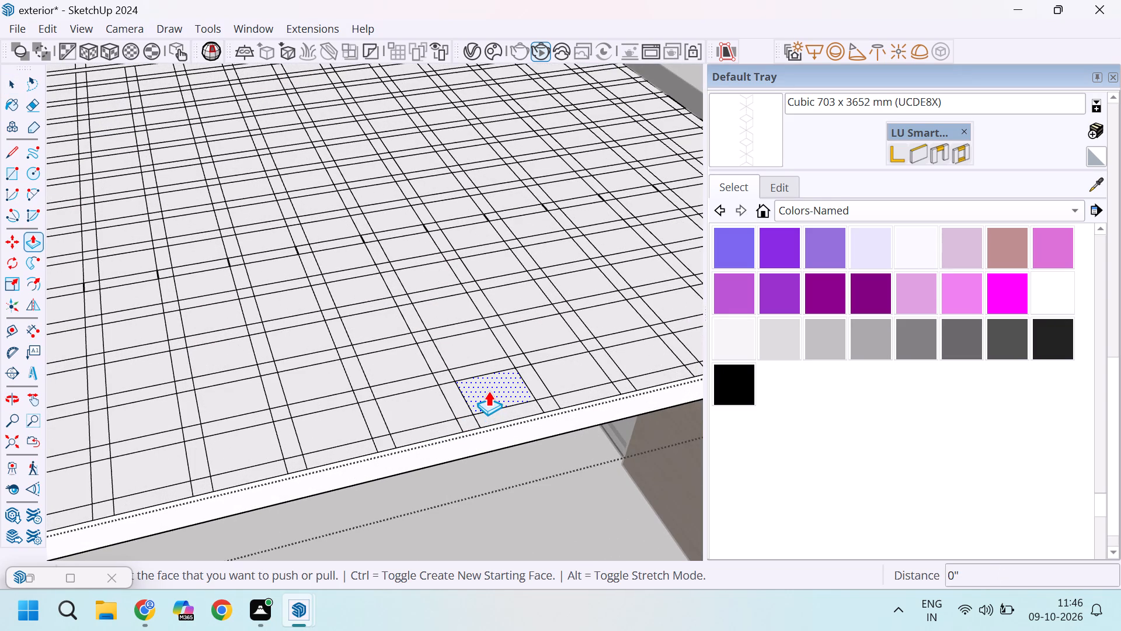
{"action": "left_click", "coordinate": [488, 391]}
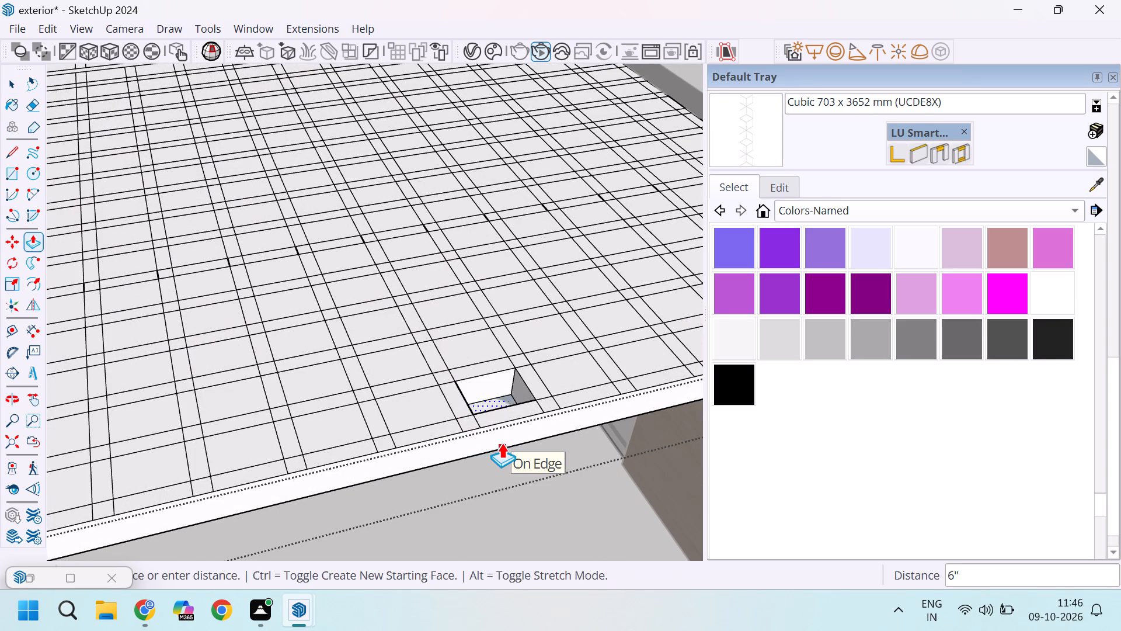
{"action": "left_click", "coordinate": [502, 443]}
Repeat the 6" push on the next six squares of the edge row, up to the slab's corner beside the wall.
{"action": "middle_click_drag", "start_coordinate": [529, 440], "coordinate": [445, 509]}
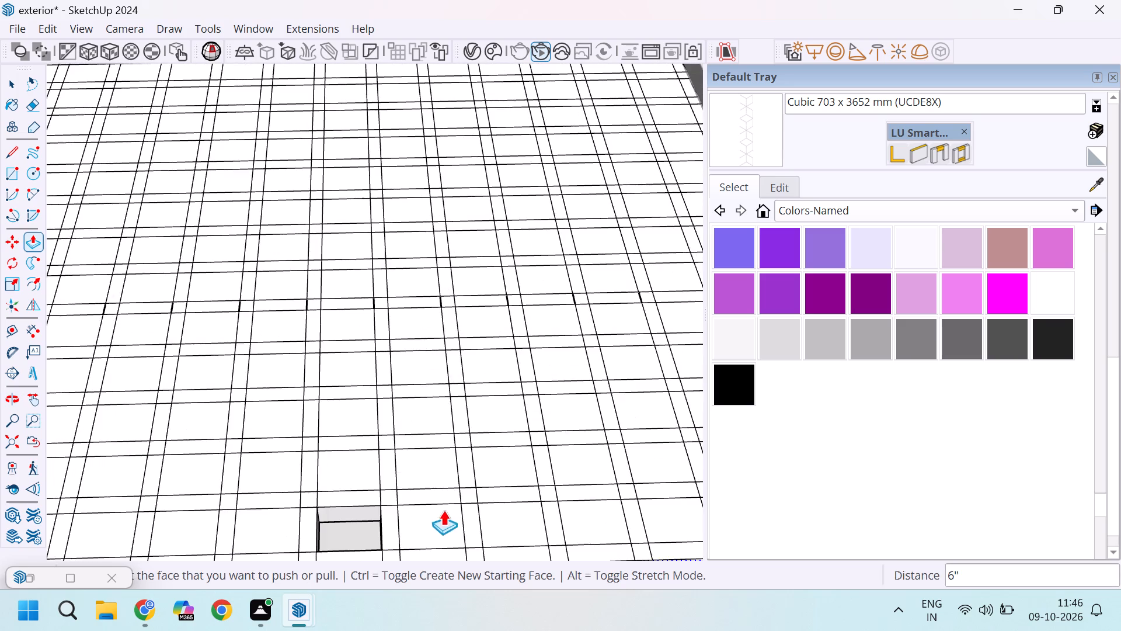
{"action": "scroll", "coordinate": [411, 525], "scroll_direction": "up", "scroll_amount": 3}
{"action": "double_click", "coordinate": [424, 526]}
{"action": "double_click", "coordinate": [537, 516]}
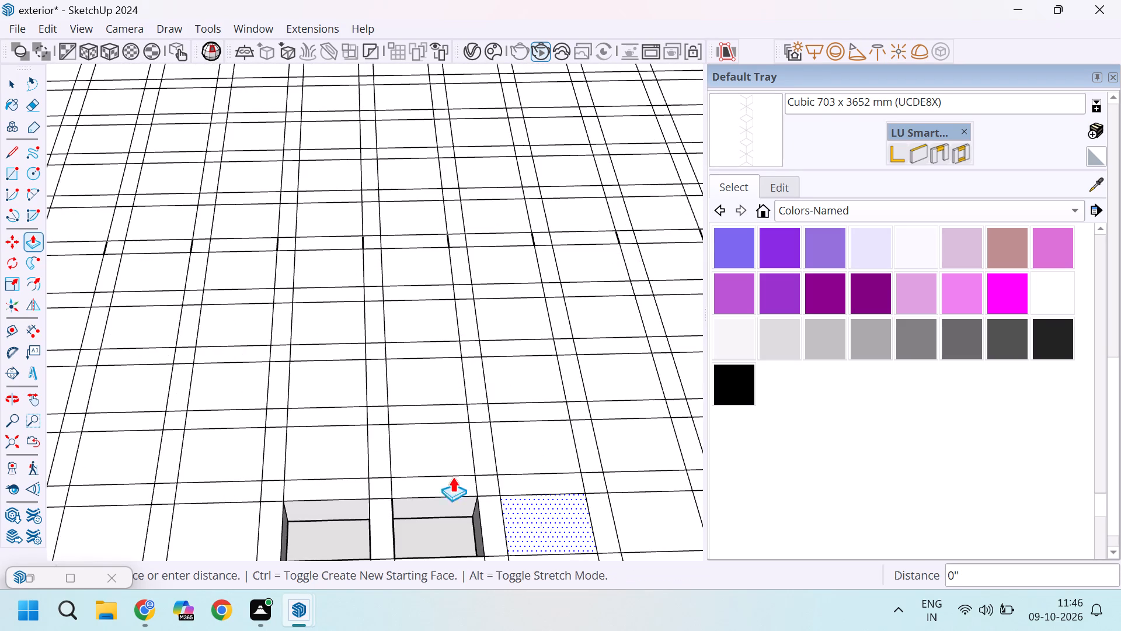
{"action": "scroll", "coordinate": [365, 431], "scroll_direction": "down", "scroll_amount": 9}
{"action": "scroll", "coordinate": [518, 497], "scroll_direction": "up", "scroll_amount": 5}
{"action": "double_click", "coordinate": [537, 488]}
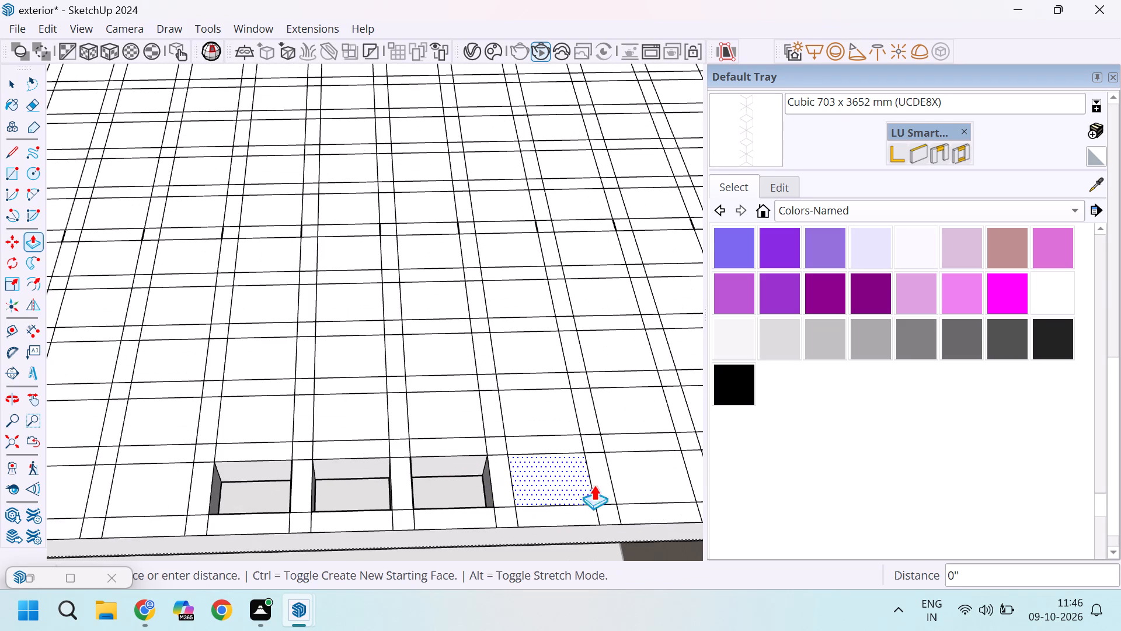
{"action": "double_click", "coordinate": [647, 477]}
{"action": "scroll", "coordinate": [226, 416], "scroll_direction": "down", "scroll_amount": 5}
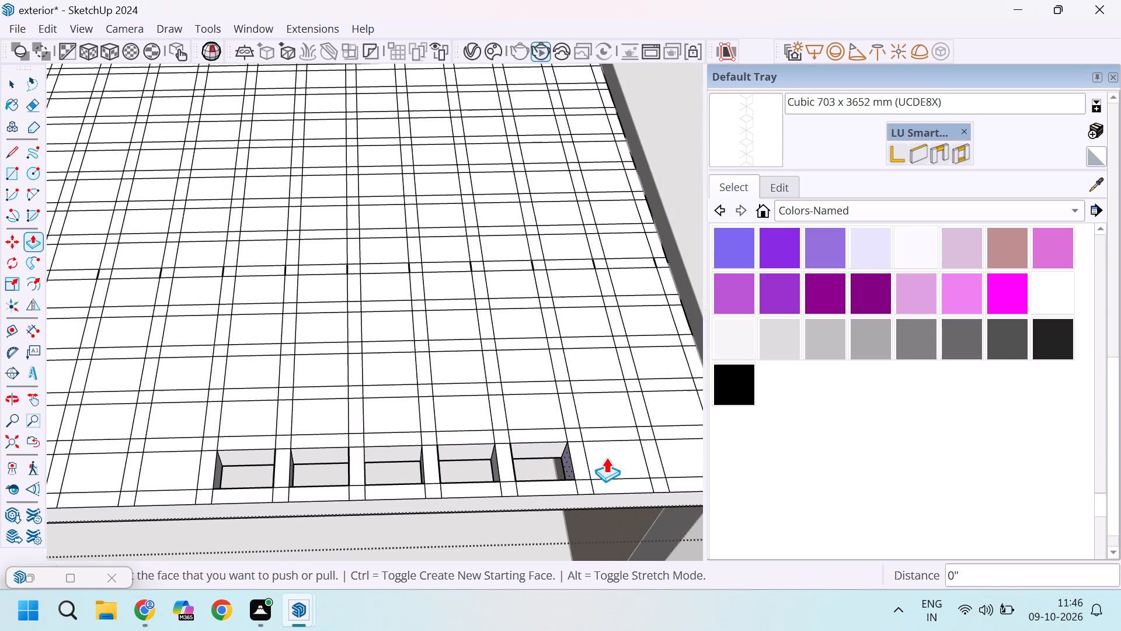
{"action": "double_click", "coordinate": [623, 461]}
{"action": "scroll", "coordinate": [308, 412], "scroll_direction": "down", "scroll_amount": 5}
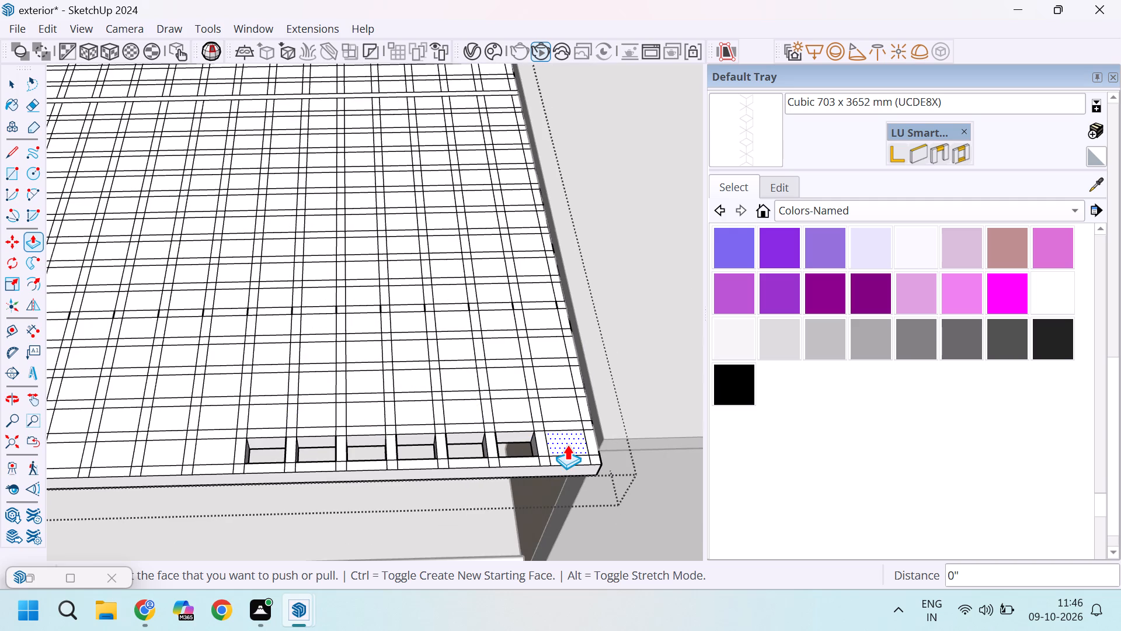
{"action": "double_click", "coordinate": [567, 445]}
Repeat the 6" push on the remaining eight squares of the edge row, up to the slab's opposite corner.
{"action": "scroll", "coordinate": [567, 445], "scroll_direction": "down", "scroll_amount": 4}
{"action": "scroll", "coordinate": [276, 447], "scroll_direction": "up", "scroll_amount": 5}
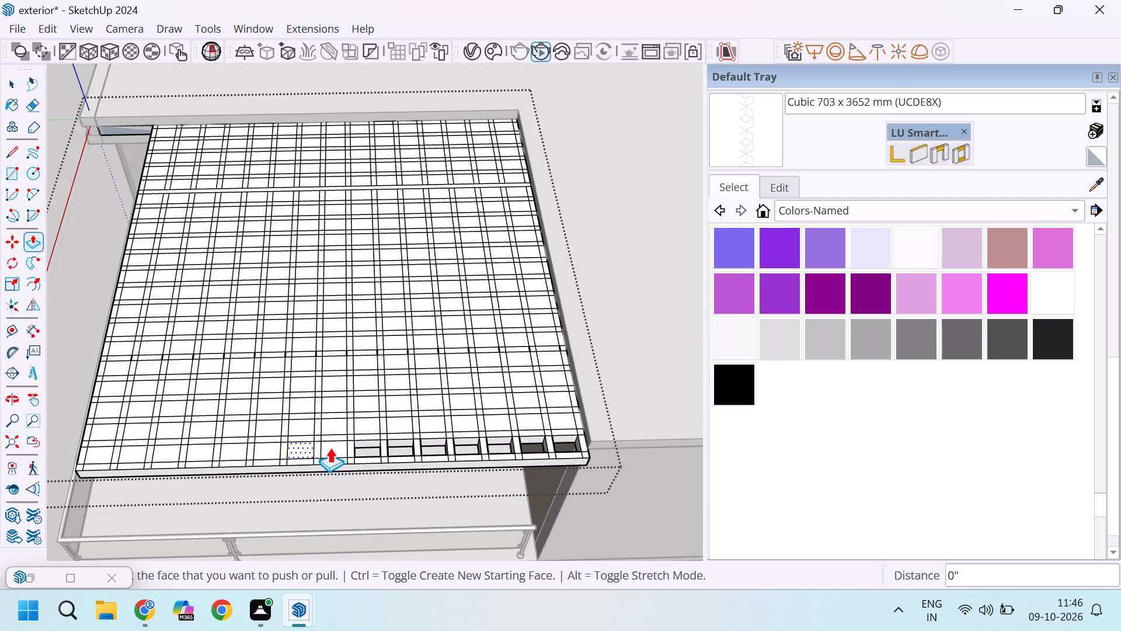
{"action": "scroll", "coordinate": [330, 448], "scroll_direction": "up", "scroll_amount": 4}
{"action": "double_click", "coordinate": [359, 449]}
{"action": "double_click", "coordinate": [293, 448]}
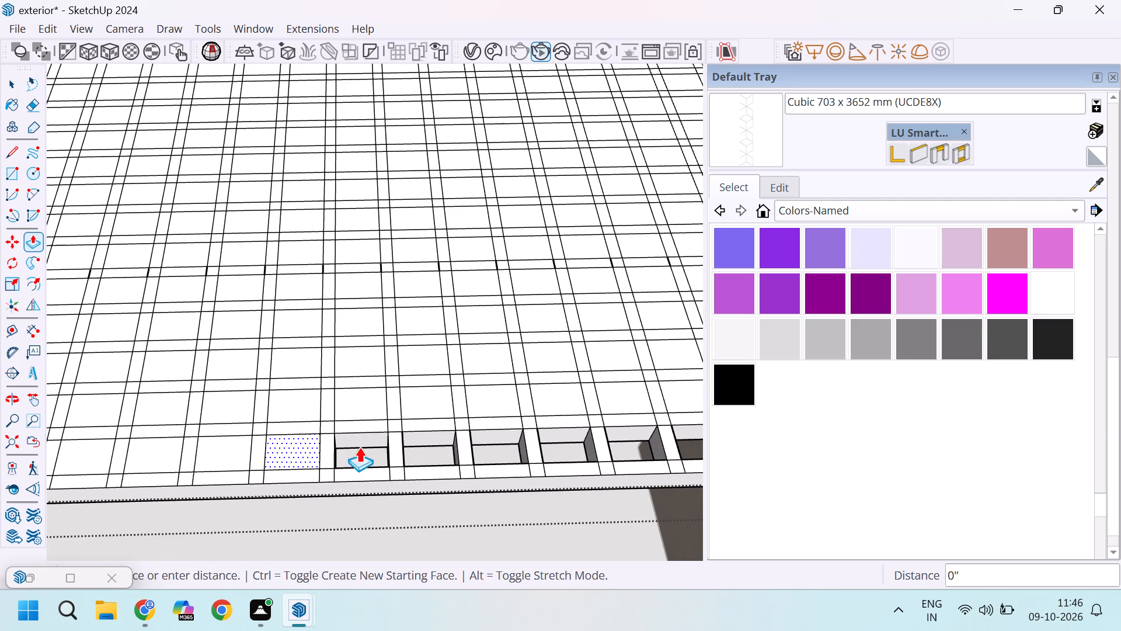
{"action": "scroll", "coordinate": [458, 427], "scroll_direction": "down", "scroll_amount": 5}
{"action": "scroll", "coordinate": [275, 448], "scroll_direction": "up", "scroll_amount": 5}
{"action": "double_click", "coordinate": [291, 446]}
{"action": "scroll", "coordinate": [556, 389], "scroll_direction": "down", "scroll_amount": 5}
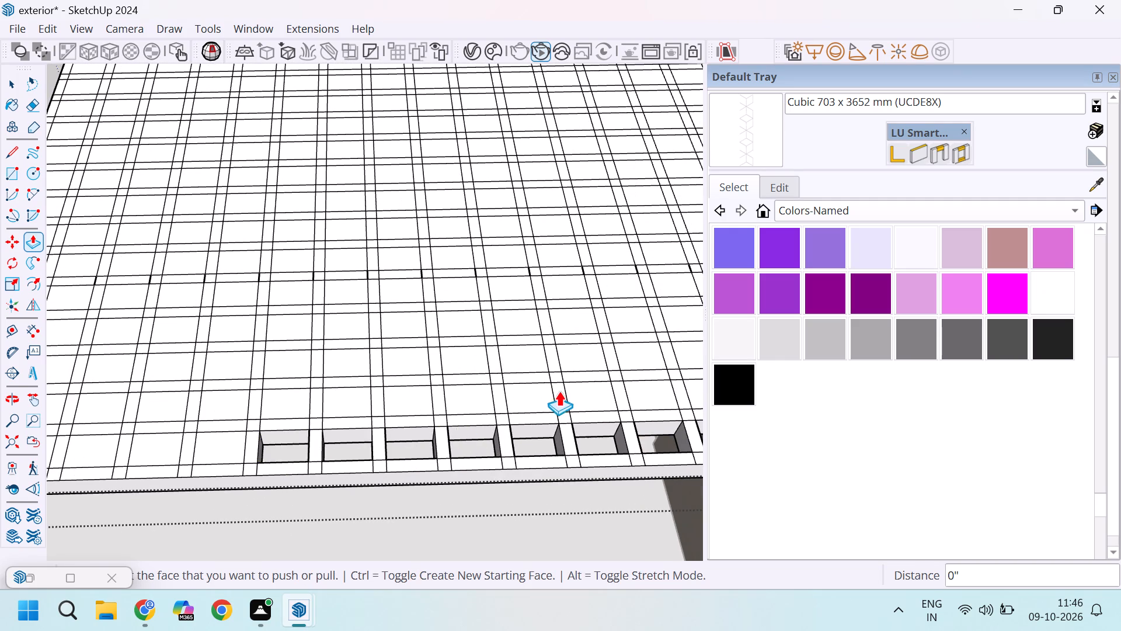
{"action": "scroll", "coordinate": [559, 391], "scroll_direction": "down", "scroll_amount": 4}
{"action": "scroll", "coordinate": [382, 420], "scroll_direction": "up", "scroll_amount": 9}
{"action": "double_click", "coordinate": [445, 412]}
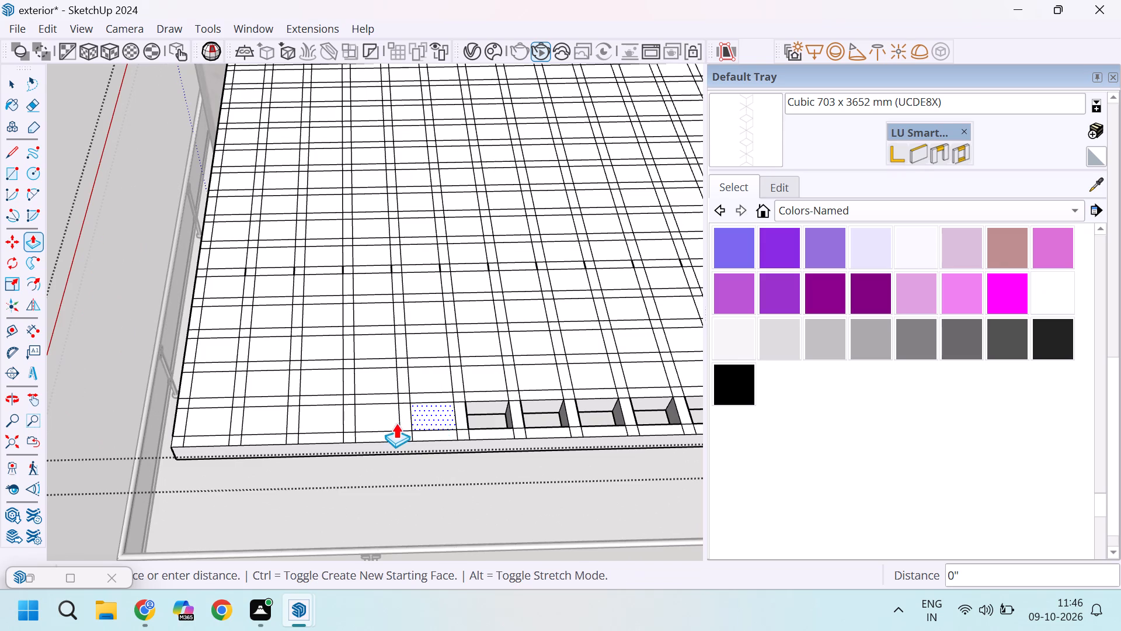
{"action": "double_click", "coordinate": [382, 418]}
{"action": "double_click", "coordinate": [319, 414]}
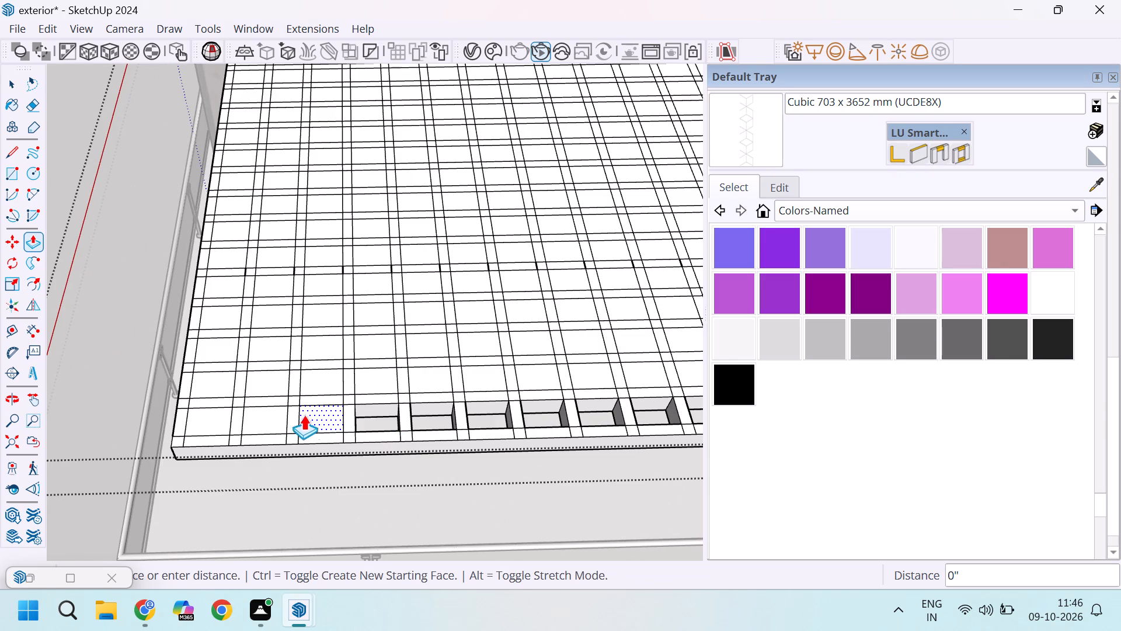
{"action": "double_click", "coordinate": [251, 414]}
{"action": "double_click", "coordinate": [208, 415]}
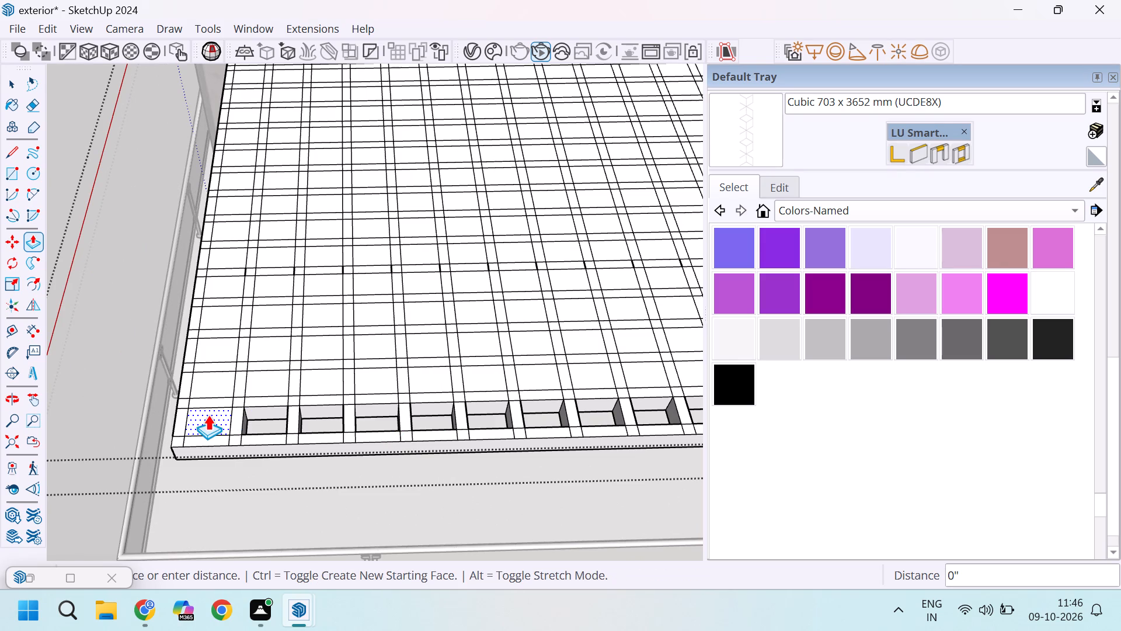
Repeat the 6" push on the squares of the second row, starting with the first two from the corner.
{"action": "double_click", "coordinate": [218, 383]}
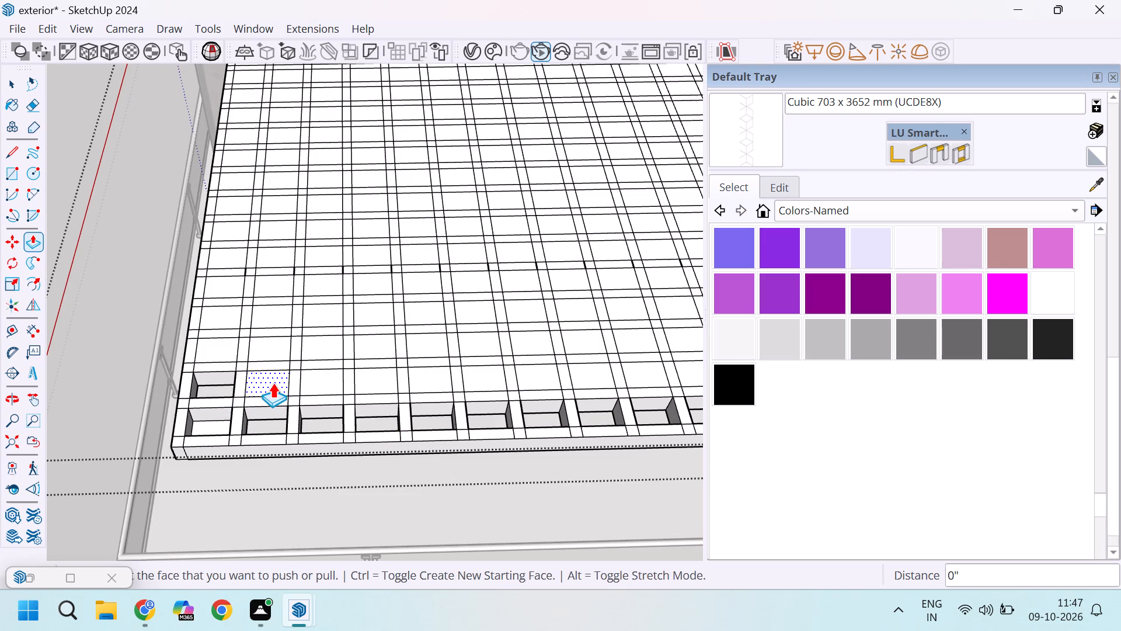
{"action": "double_click", "coordinate": [271, 383]}
{"action": "double_click", "coordinate": [315, 383]}
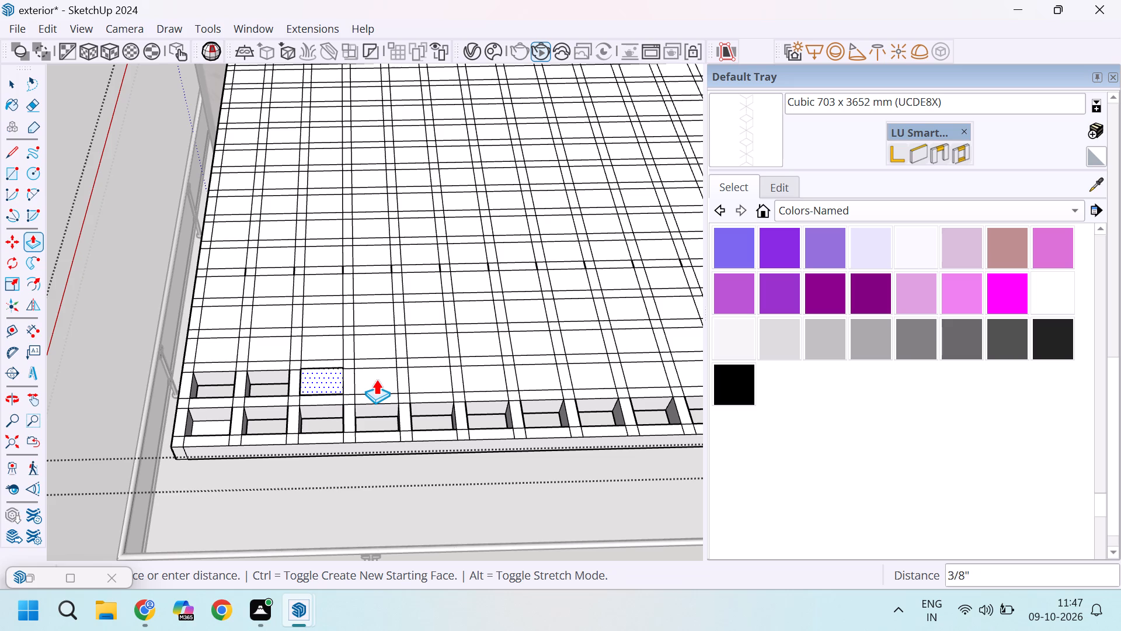
{"action": "key", "text": "Escape"}
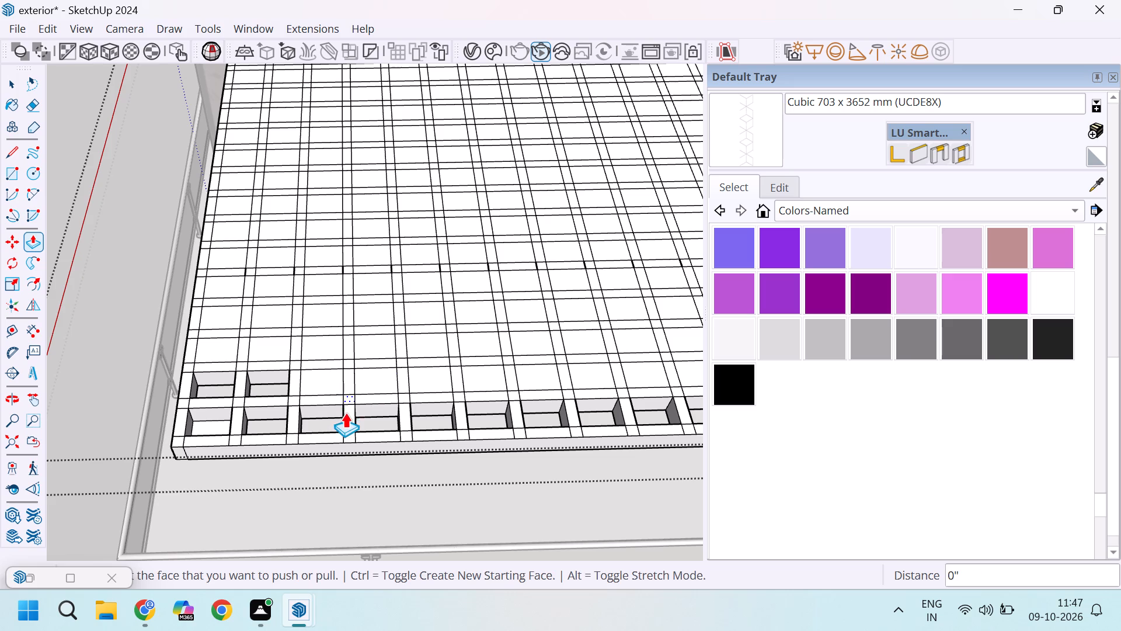
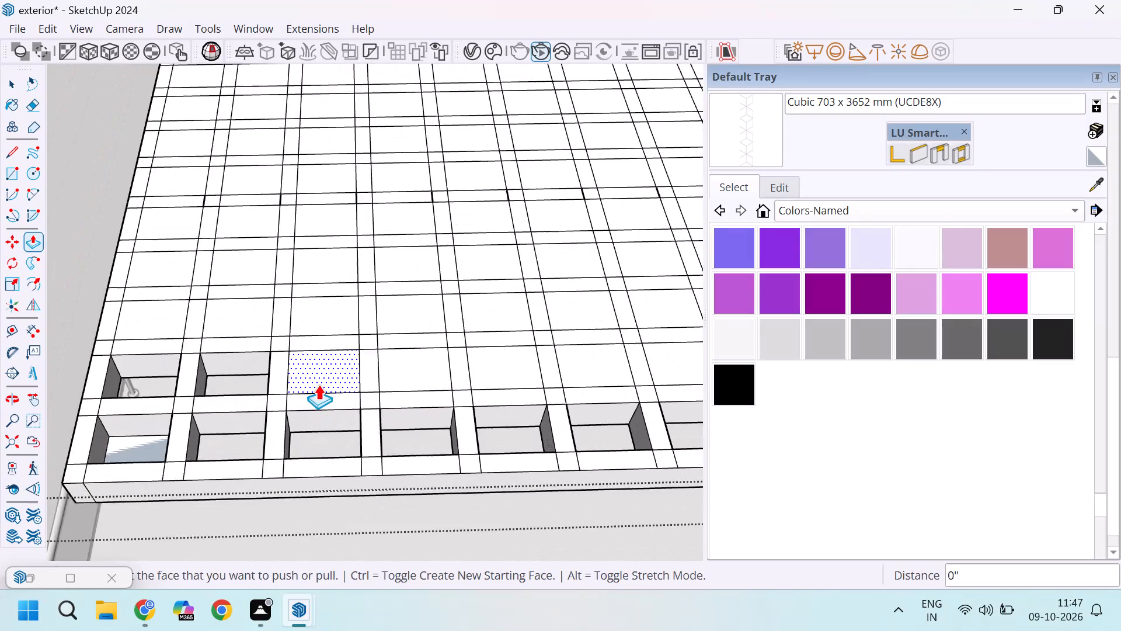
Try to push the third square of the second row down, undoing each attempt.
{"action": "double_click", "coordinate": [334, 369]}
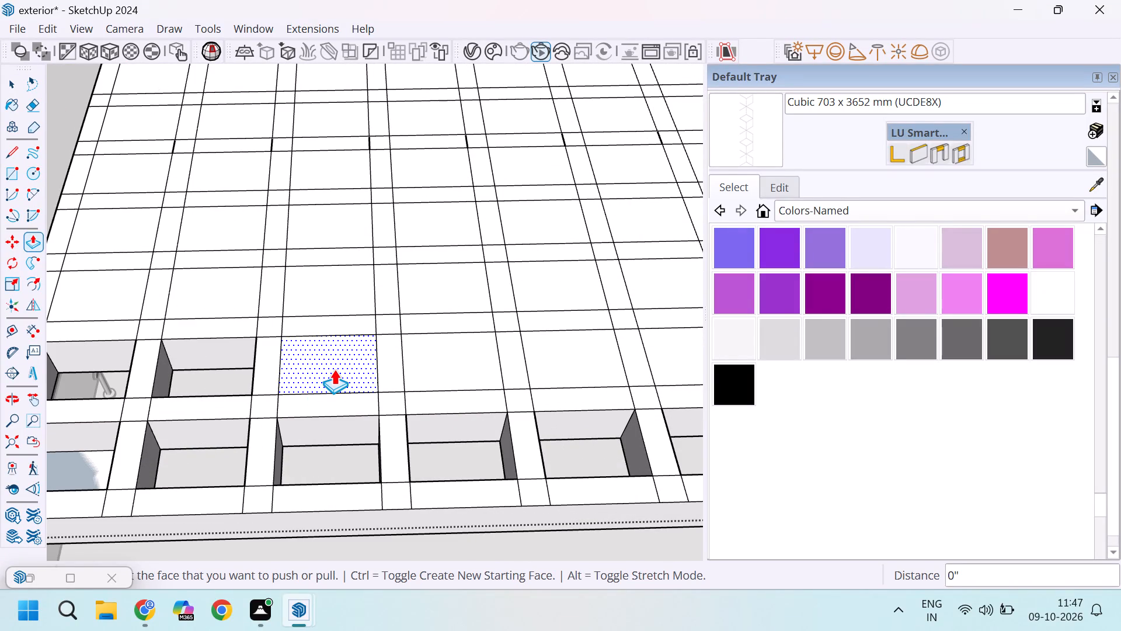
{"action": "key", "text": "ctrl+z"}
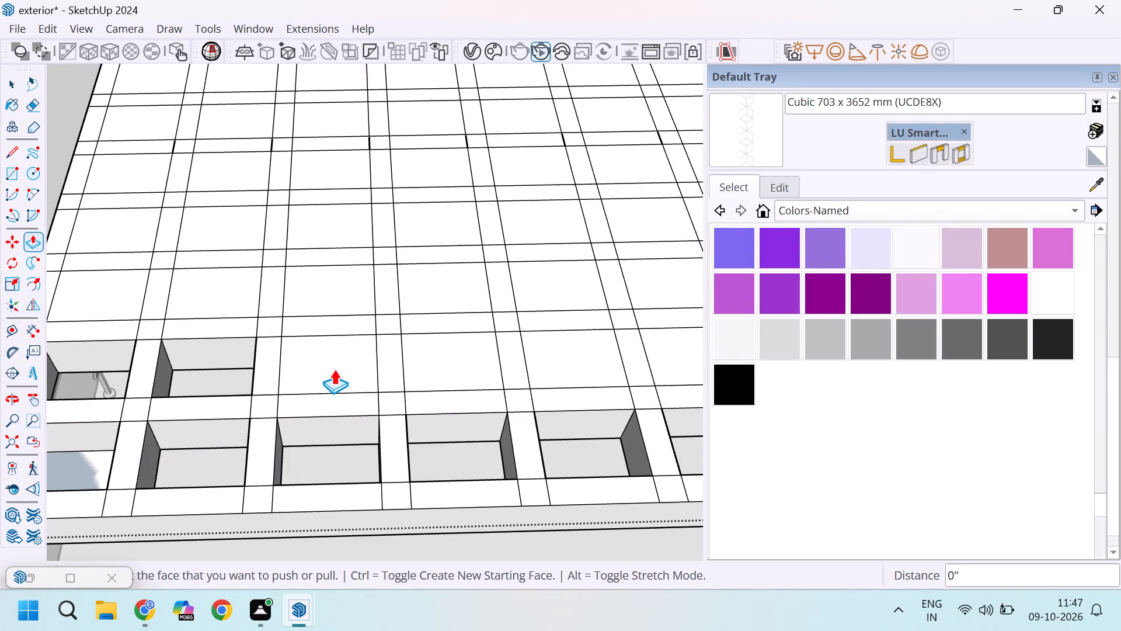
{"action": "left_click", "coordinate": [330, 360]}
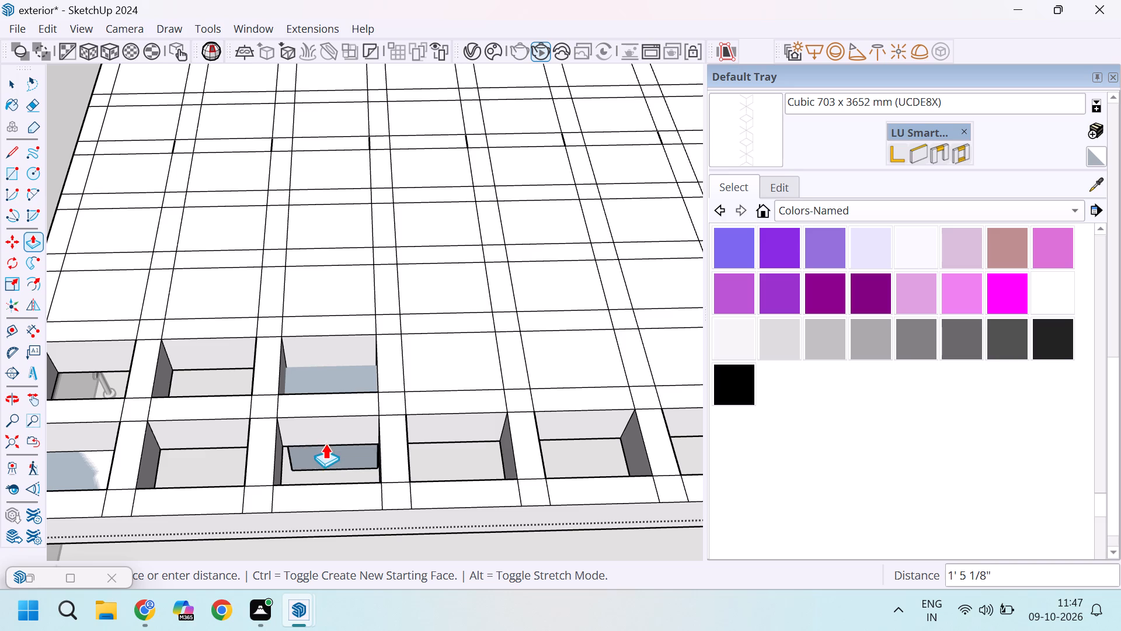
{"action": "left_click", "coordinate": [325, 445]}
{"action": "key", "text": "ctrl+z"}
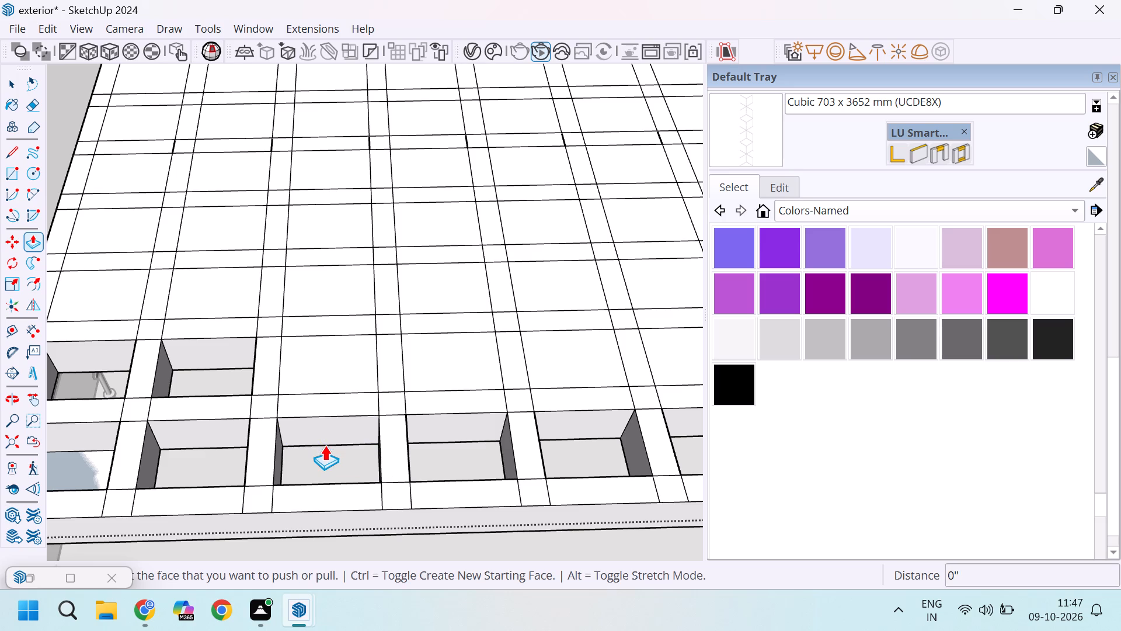
Push the third grid square of the second row down 6".
{"action": "left_click", "coordinate": [338, 375]}
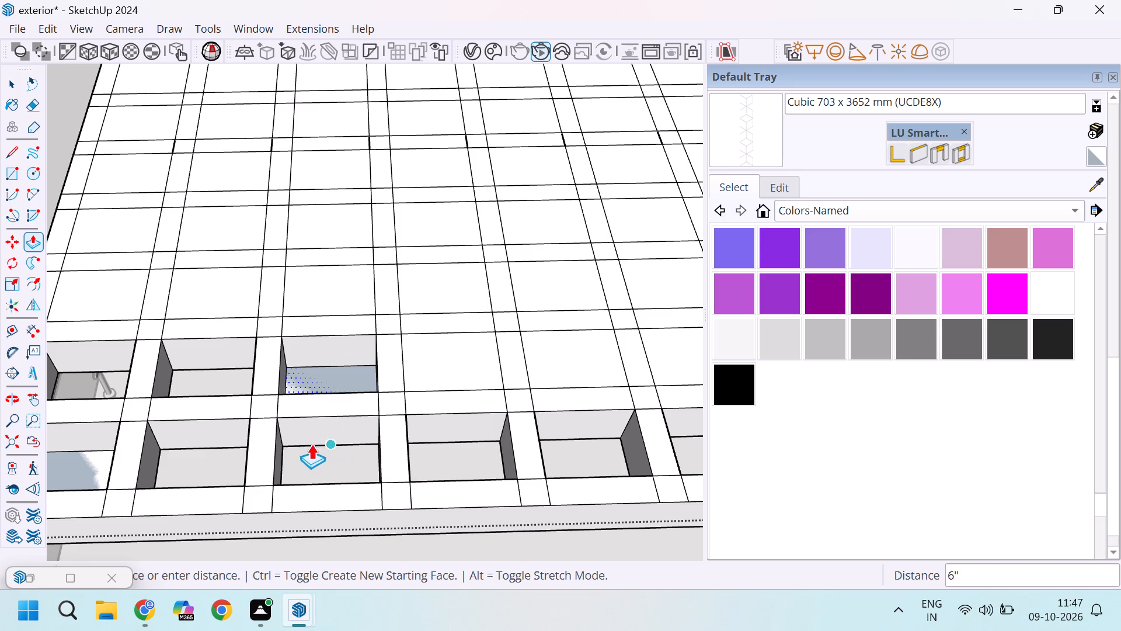
{"action": "middle_click_drag", "start_coordinate": [298, 446], "coordinate": [296, 397]}
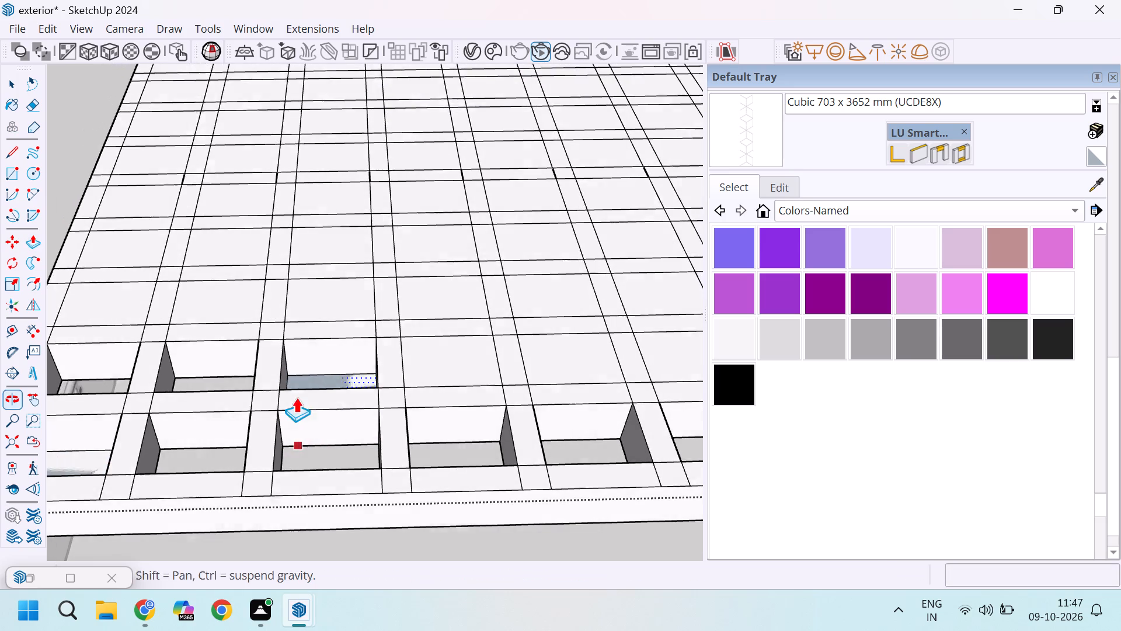
{"action": "scroll", "coordinate": [322, 458], "scroll_direction": "down", "scroll_amount": 3}
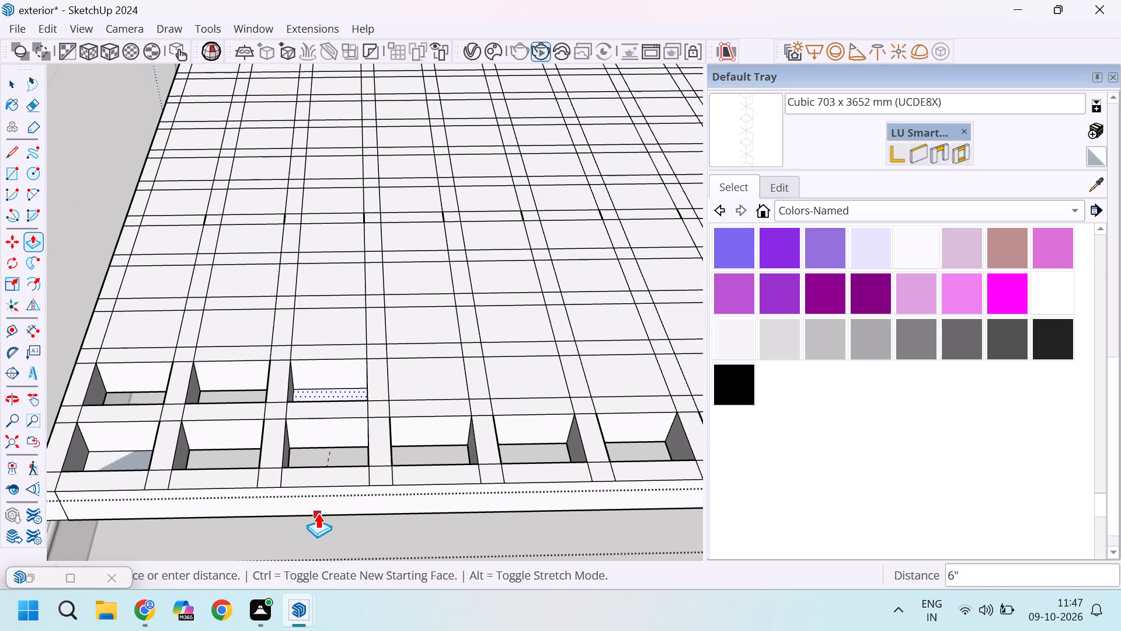
{"action": "middle_click_drag", "start_coordinate": [318, 513], "coordinate": [342, 462]}
{"action": "left_click", "coordinate": [325, 518]}
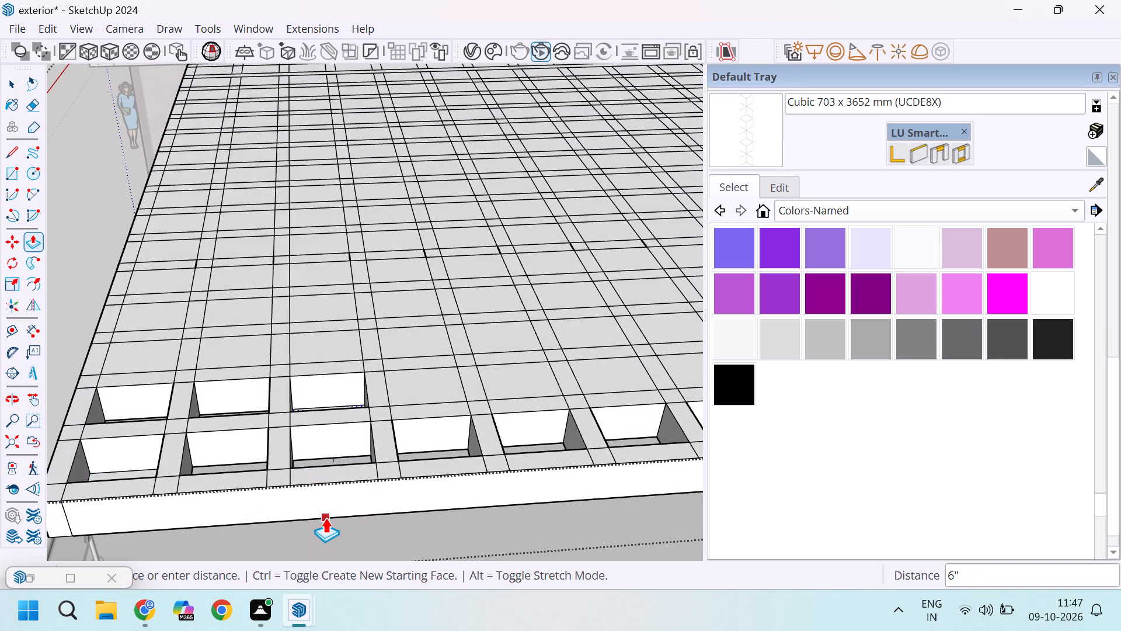
Repeat the 6" push on the next five squares of the second row, the fourth through the eighth.
{"action": "middle_click_drag", "start_coordinate": [357, 424], "coordinate": [337, 503]}
{"action": "scroll", "coordinate": [337, 503], "scroll_direction": "down", "scroll_amount": 1}
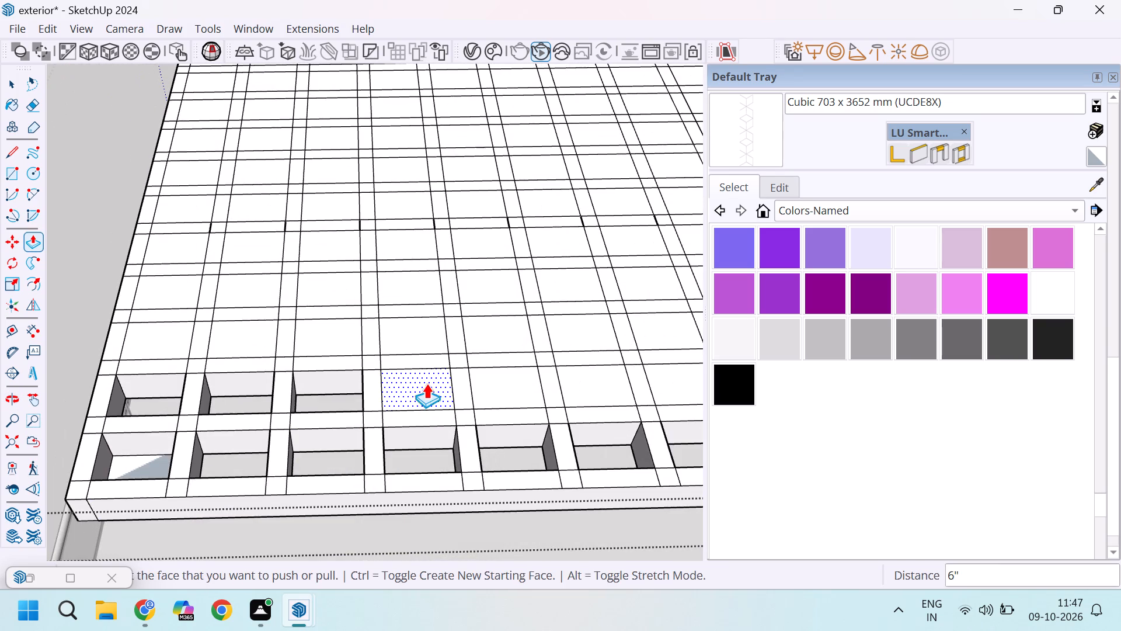
{"action": "double_click", "coordinate": [424, 384]}
{"action": "double_click", "coordinate": [503, 386]}
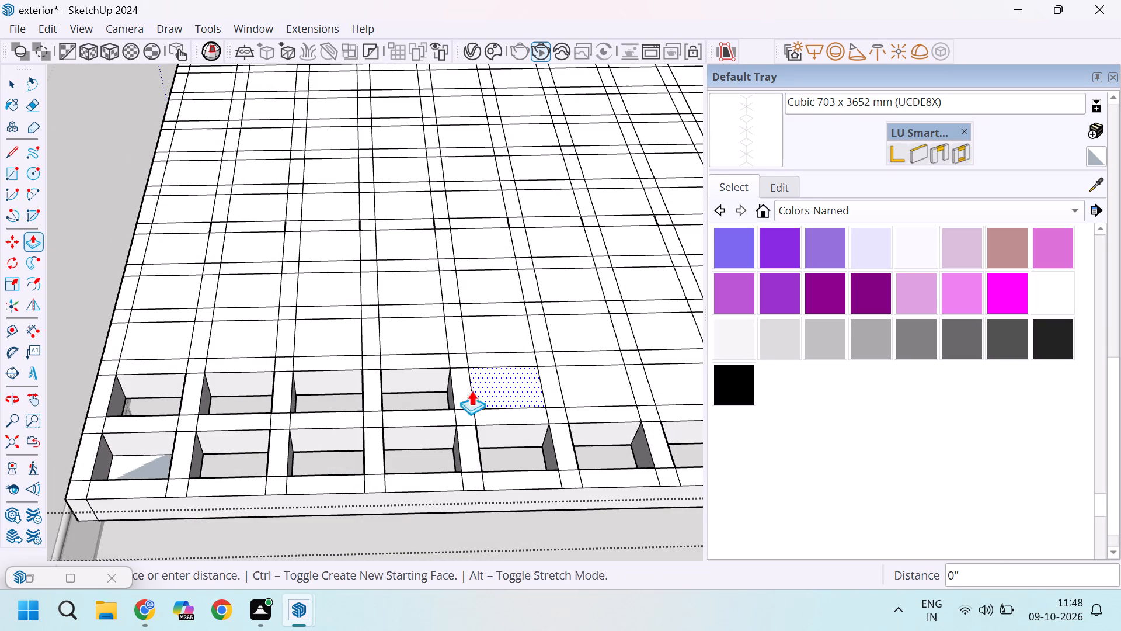
{"action": "scroll", "coordinate": [210, 405], "scroll_direction": "down", "scroll_amount": 9}
{"action": "scroll", "coordinate": [372, 403], "scroll_direction": "up", "scroll_amount": 5}
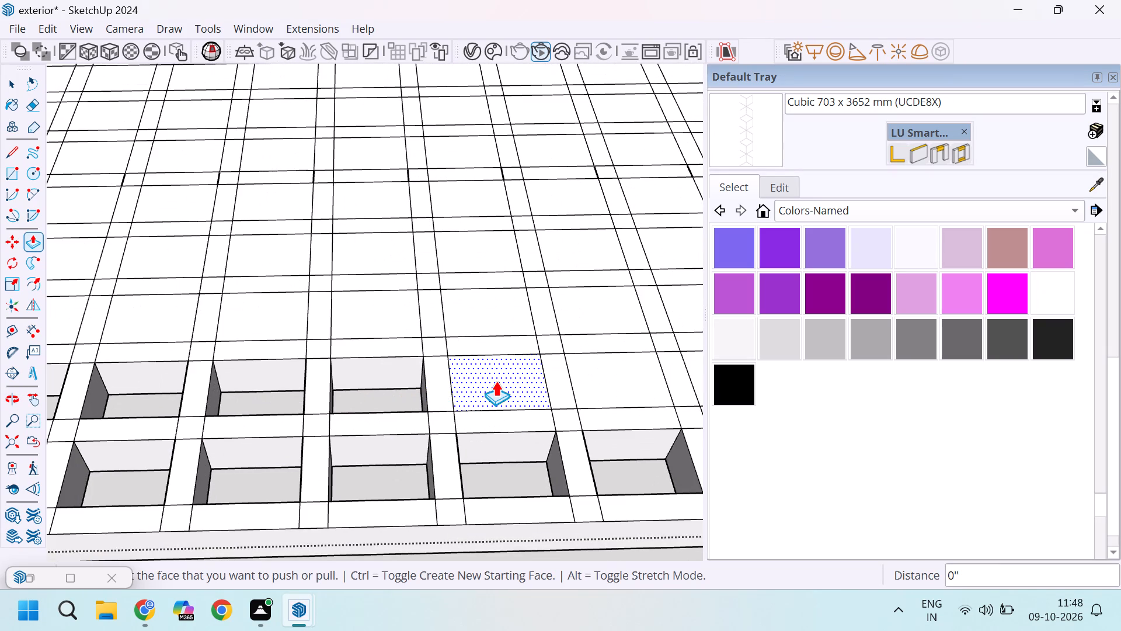
{"action": "double_click", "coordinate": [496, 381]}
{"action": "scroll", "coordinate": [292, 386], "scroll_direction": "down", "scroll_amount": 10}
{"action": "scroll", "coordinate": [463, 382], "scroll_direction": "up", "scroll_amount": 5}
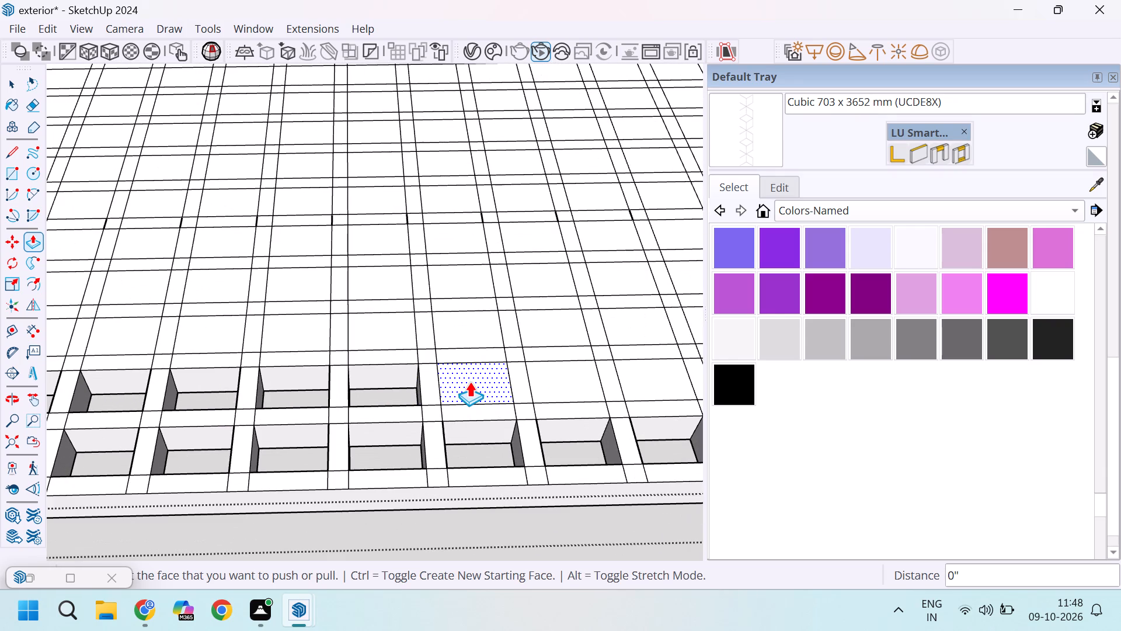
{"action": "double_click", "coordinate": [469, 382]}
{"action": "double_click", "coordinate": [572, 380]}
Repeat the 6" push on the remaining seven squares of the second row, up to the slab's other side edge.
{"action": "scroll", "coordinate": [263, 413], "scroll_direction": "down", "scroll_amount": 5}
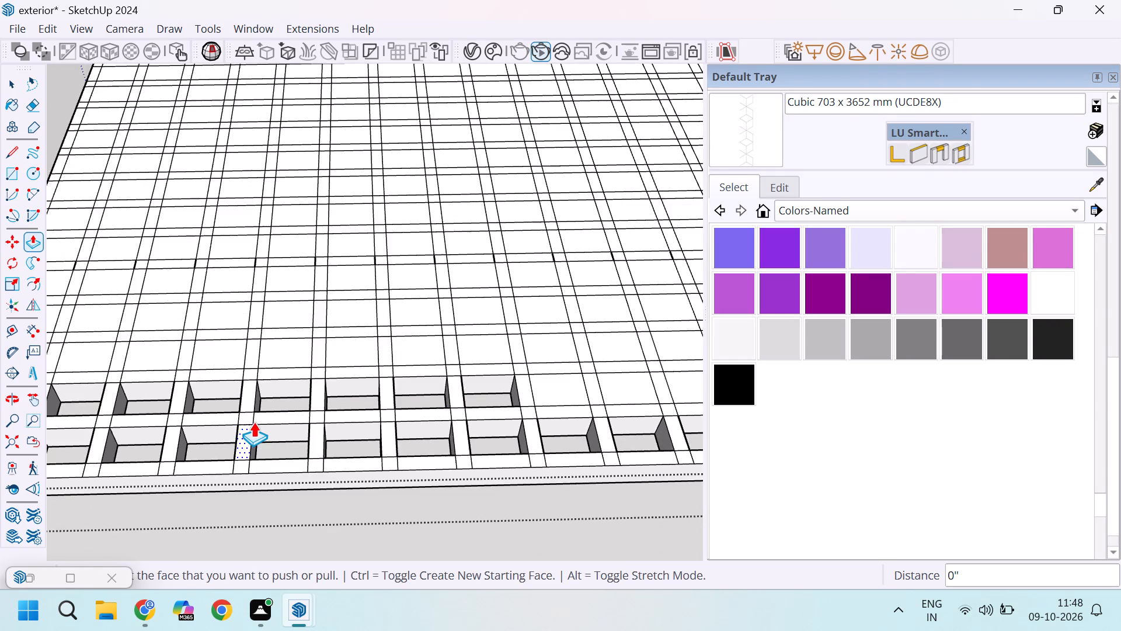
{"action": "scroll", "coordinate": [253, 422], "scroll_direction": "down", "scroll_amount": 5}
{"action": "scroll", "coordinate": [419, 396], "scroll_direction": "up", "scroll_amount": 4}
{"action": "double_click", "coordinate": [459, 397]}
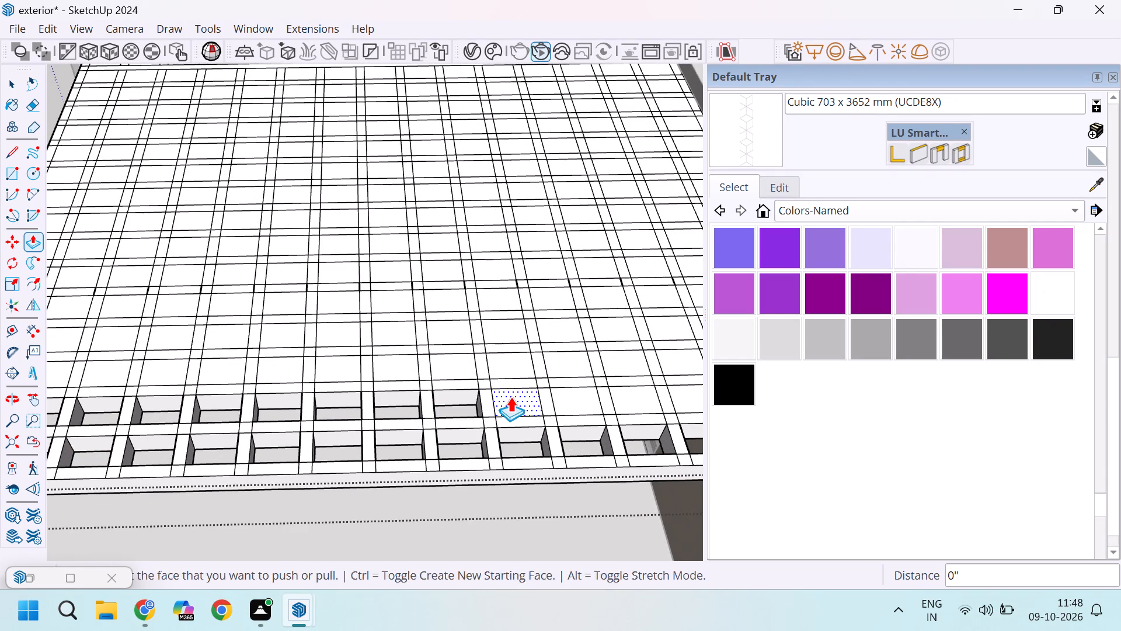
{"action": "double_click", "coordinate": [510, 397]}
{"action": "double_click", "coordinate": [566, 401]}
{"action": "scroll", "coordinate": [304, 400], "scroll_direction": "down", "scroll_amount": 4}
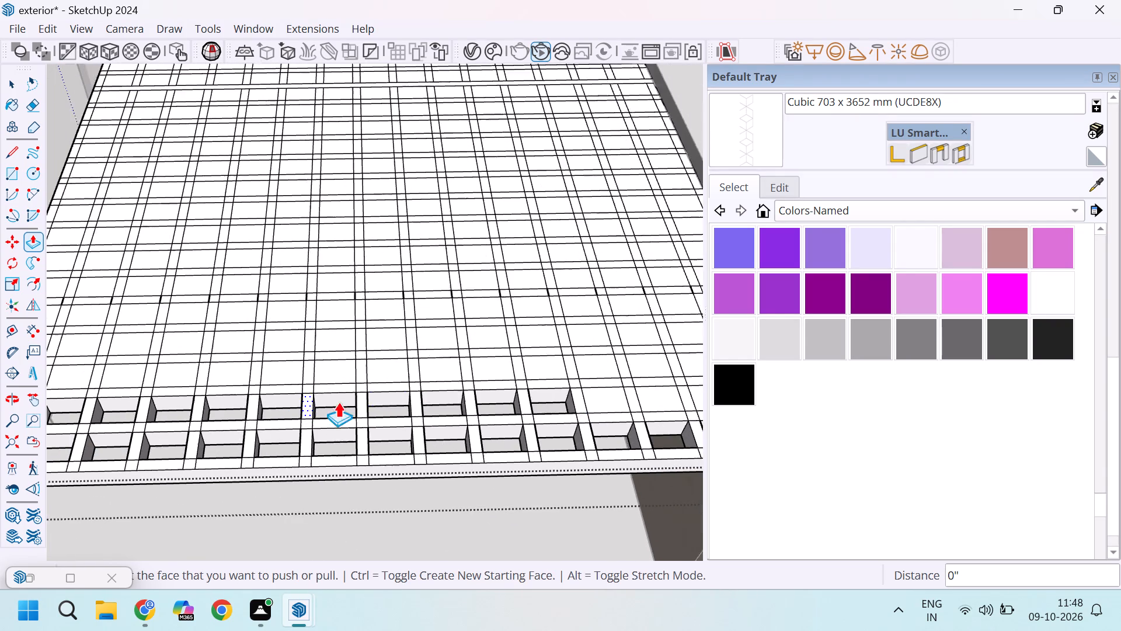
{"action": "scroll", "coordinate": [551, 411], "scroll_direction": "up", "scroll_amount": 4}
{"action": "double_click", "coordinate": [551, 394]}
{"action": "scroll", "coordinate": [340, 398], "scroll_direction": "down", "scroll_amount": 5}
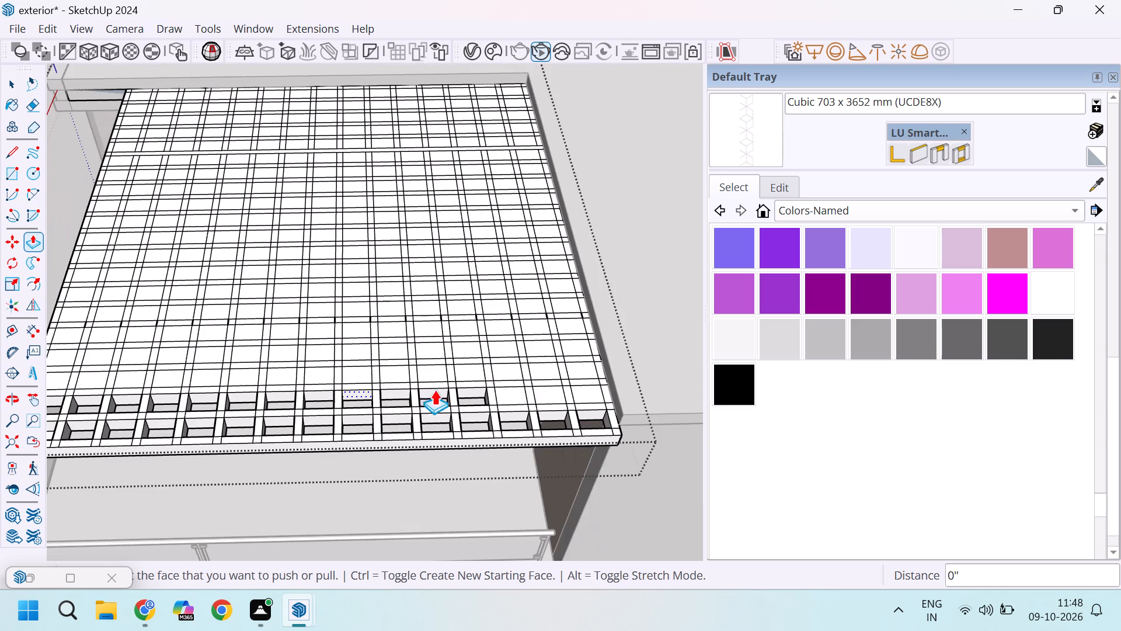
{"action": "scroll", "coordinate": [503, 390], "scroll_direction": "up", "scroll_amount": 4}
{"action": "double_click", "coordinate": [511, 390]}
{"action": "double_click", "coordinate": [577, 393]}
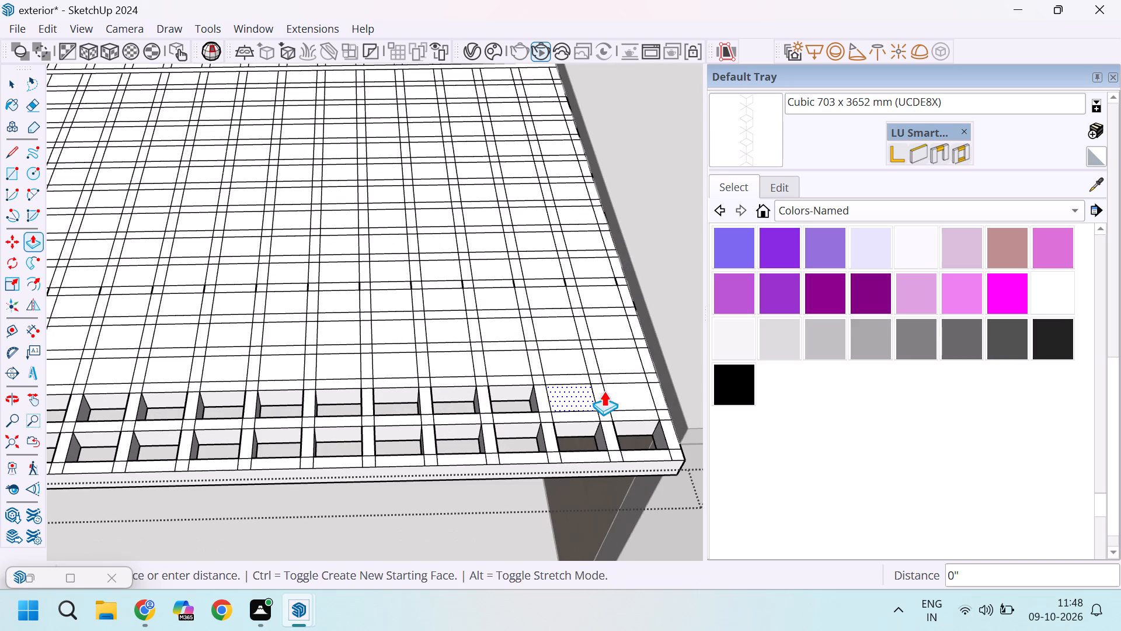
{"action": "double_click", "coordinate": [618, 389]}
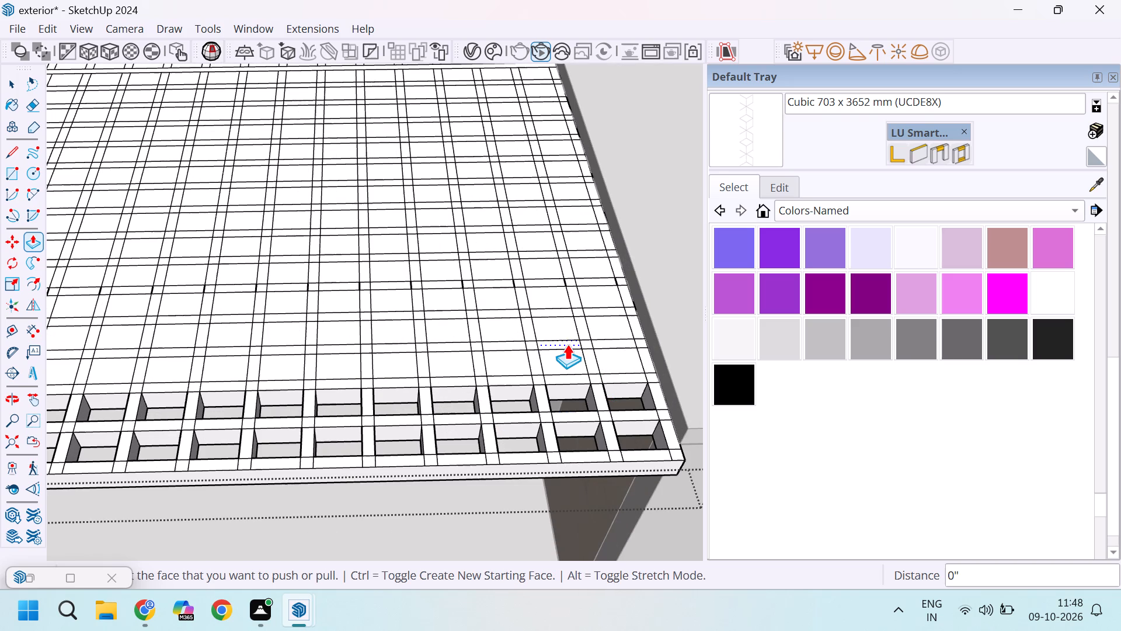
Repeat the 6" push on seven squares of the third row, from the side where the second row ended.
{"action": "double_click", "coordinate": [564, 353]}
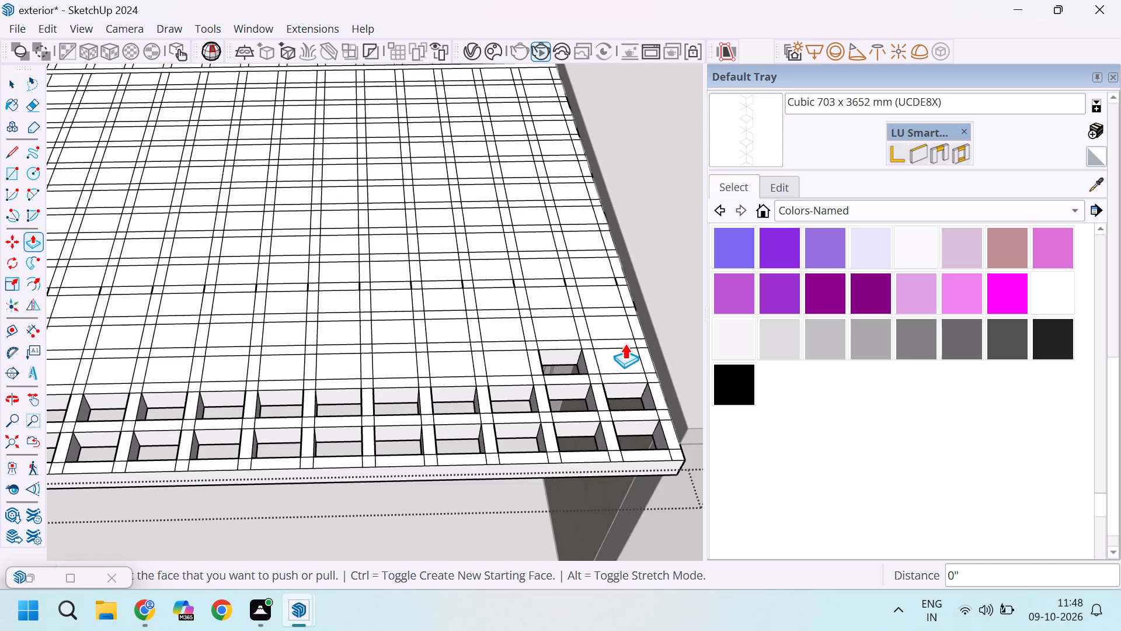
{"action": "double_click", "coordinate": [617, 355]}
{"action": "double_click", "coordinate": [505, 362]}
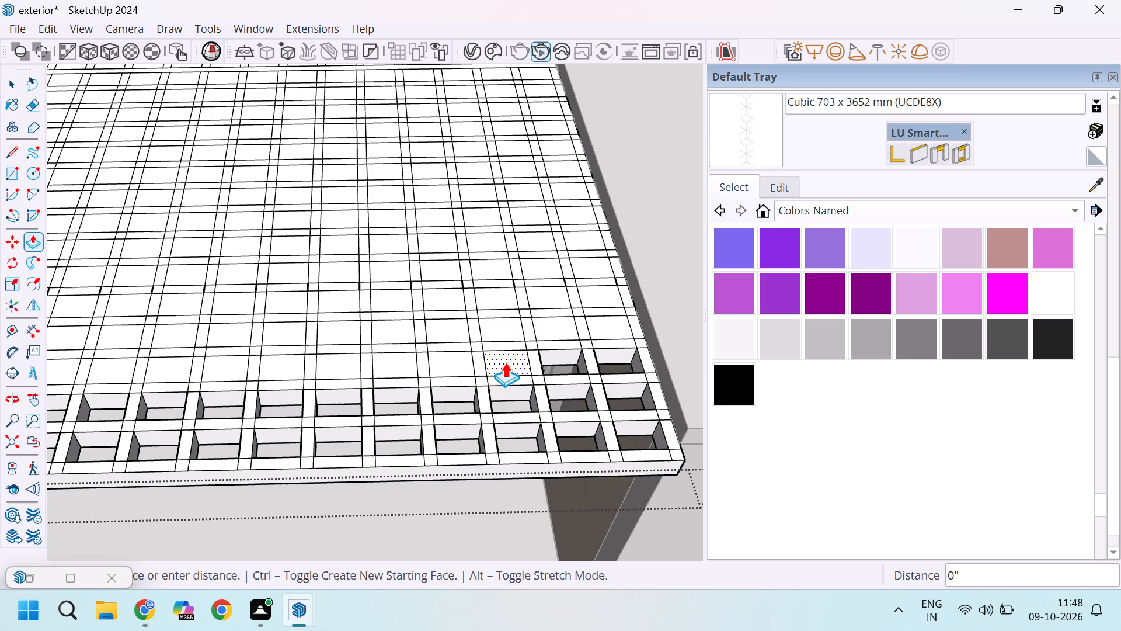
{"action": "double_click", "coordinate": [448, 366]}
{"action": "double_click", "coordinate": [396, 368]}
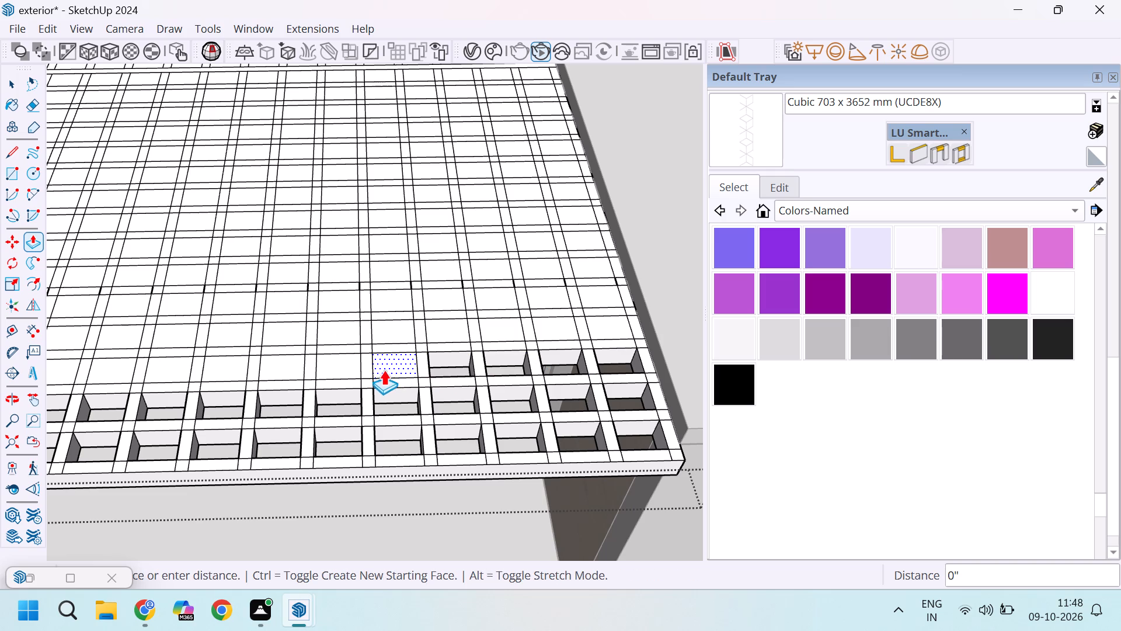
{"action": "double_click", "coordinate": [333, 370]}
{"action": "scroll", "coordinate": [459, 360], "scroll_direction": "down", "scroll_amount": 4}
{"action": "scroll", "coordinate": [336, 374], "scroll_direction": "up", "scroll_amount": 4}
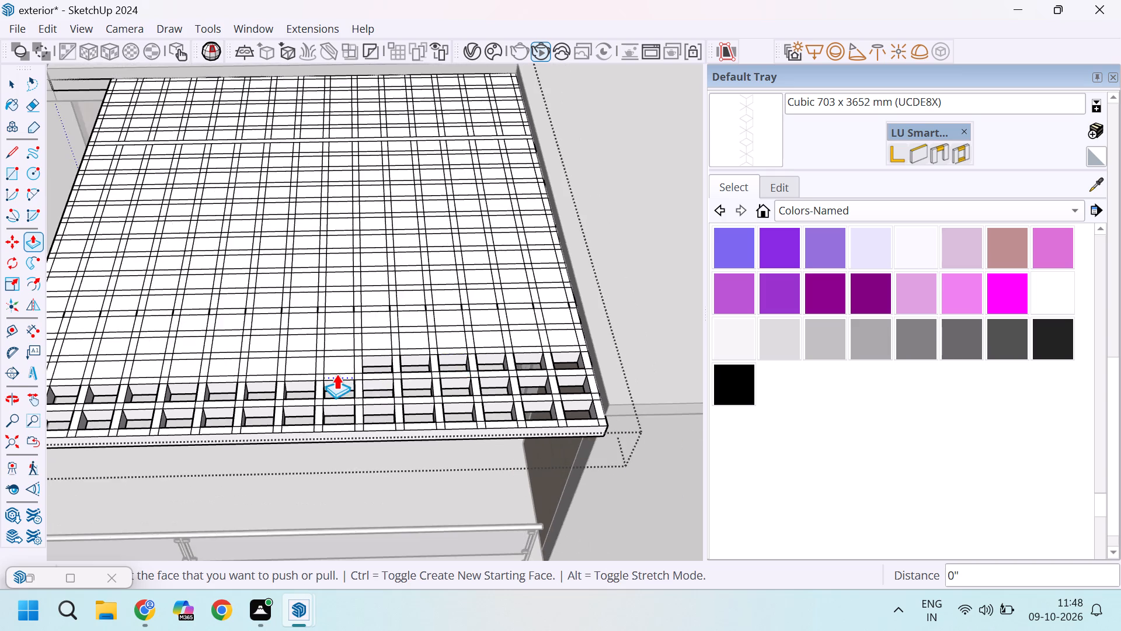
{"action": "double_click", "coordinate": [341, 367]}
Repeat the 6" push on the remaining eight squares of the third row, back to the opposite side edge of the slab.
{"action": "scroll", "coordinate": [354, 367], "scroll_direction": "down", "scroll_amount": 4}
{"action": "scroll", "coordinate": [324, 370], "scroll_direction": "up", "scroll_amount": 4}
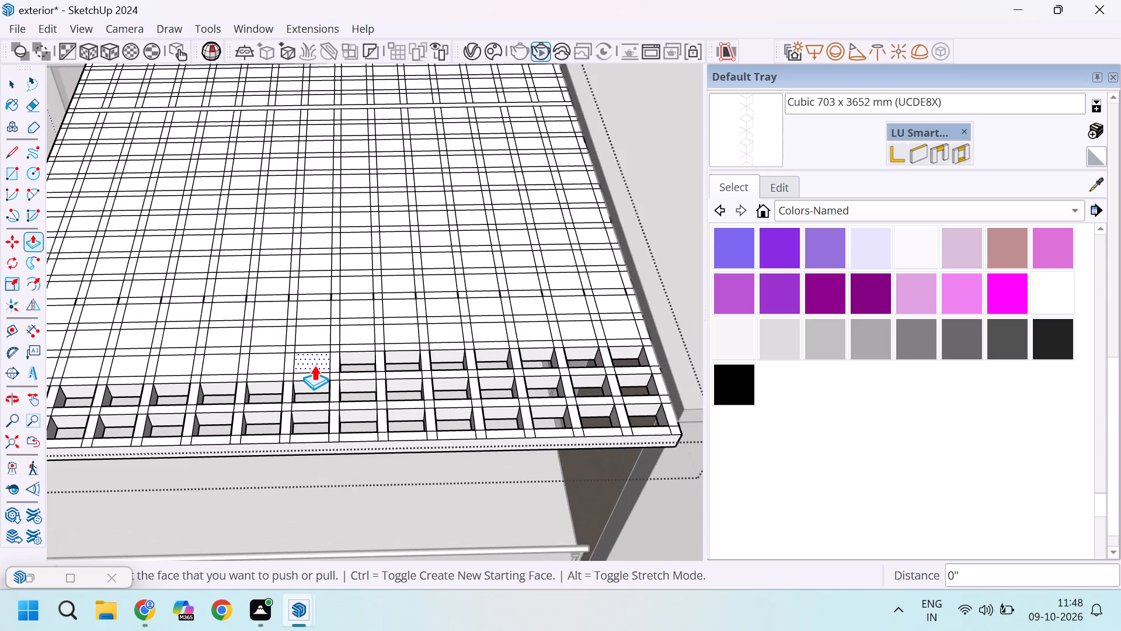
{"action": "double_click", "coordinate": [314, 365]}
{"action": "scroll", "coordinate": [497, 363], "scroll_direction": "down", "scroll_amount": 5}
{"action": "scroll", "coordinate": [367, 375], "scroll_direction": "up", "scroll_amount": 7}
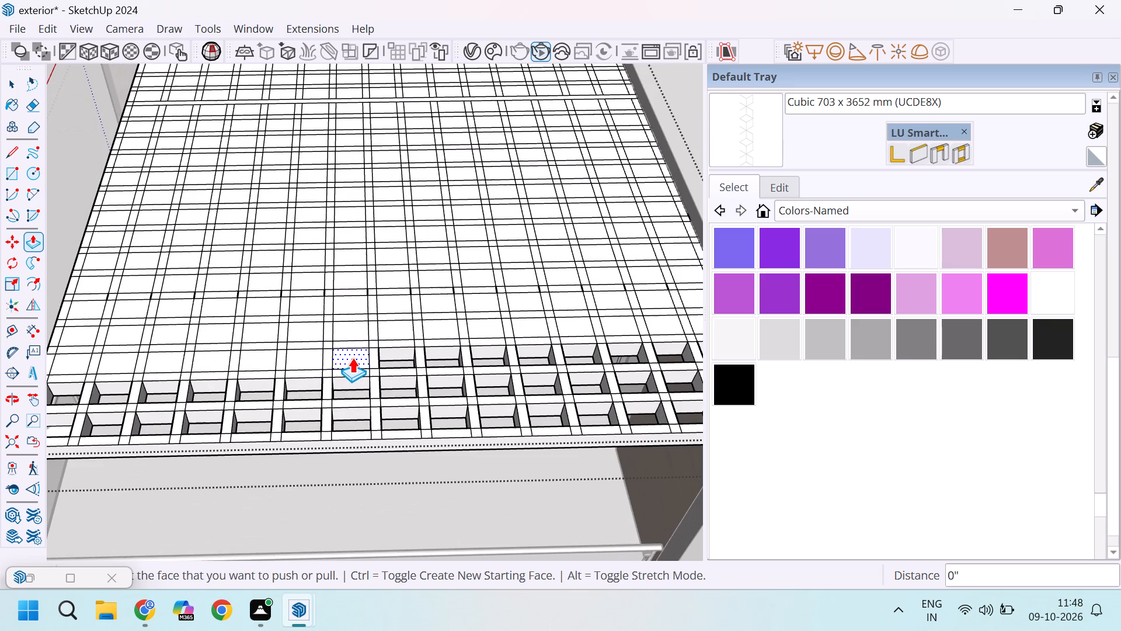
{"action": "double_click", "coordinate": [352, 358]}
{"action": "double_click", "coordinate": [297, 360]}
{"action": "scroll", "coordinate": [490, 349], "scroll_direction": "down", "scroll_amount": 4}
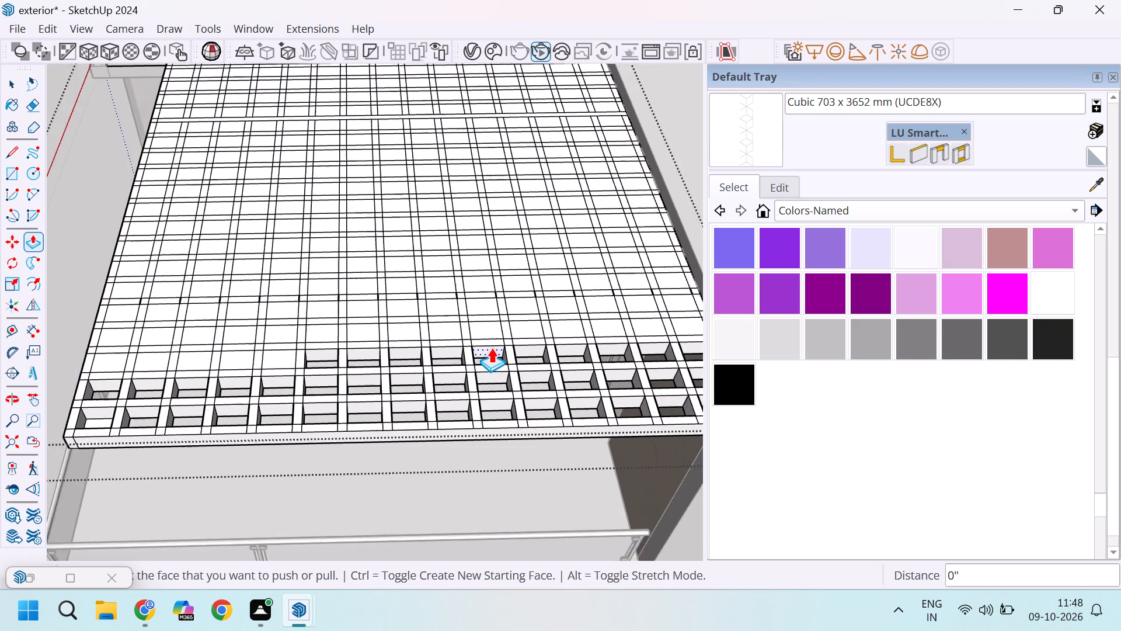
{"action": "scroll", "coordinate": [317, 362], "scroll_direction": "up", "scroll_amount": 7}
{"action": "double_click", "coordinate": [336, 356]}
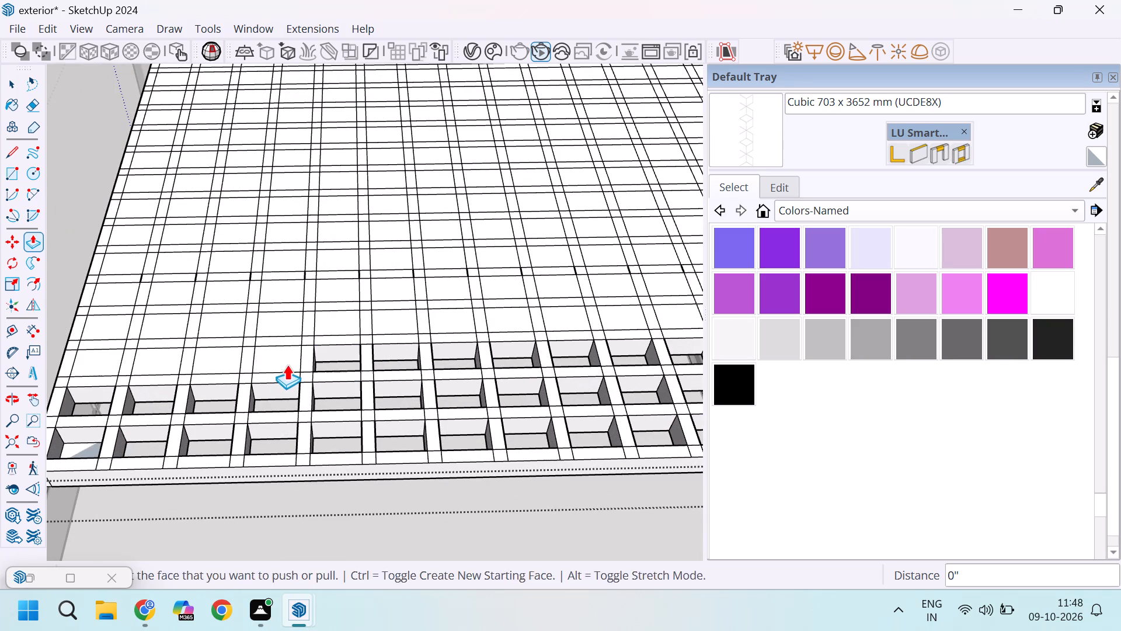
{"action": "double_click", "coordinate": [287, 364]}
{"action": "double_click", "coordinate": [217, 362]}
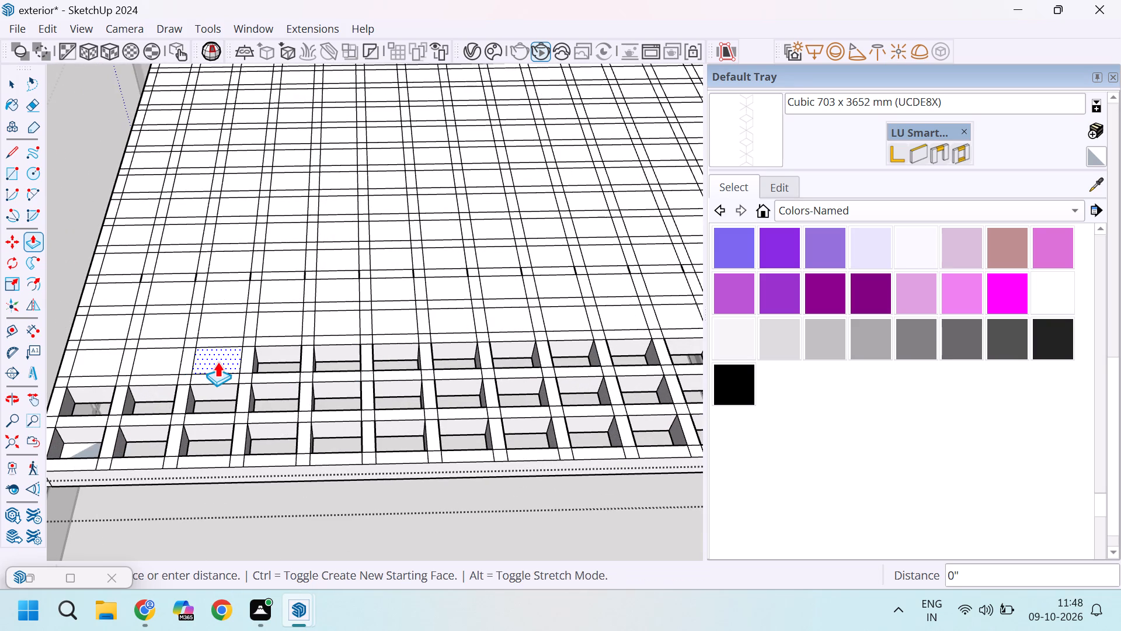
{"action": "double_click", "coordinate": [166, 360]}
{"action": "double_click", "coordinate": [115, 362]}
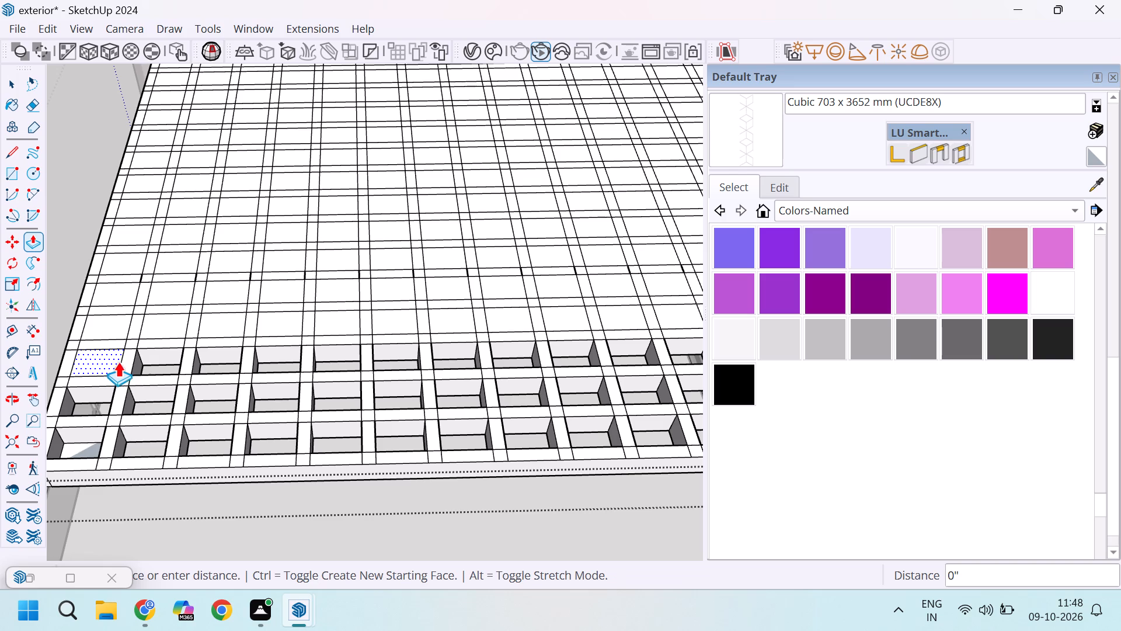
Repeat the 6" push on the first four squares of the slab's far edge row, opposite the railing, starting at the corner.
{"action": "scroll", "coordinate": [357, 396], "scroll_direction": "down", "scroll_amount": 3}
{"action": "middle_click_drag", "start_coordinate": [170, 429], "coordinate": [341, 490]}
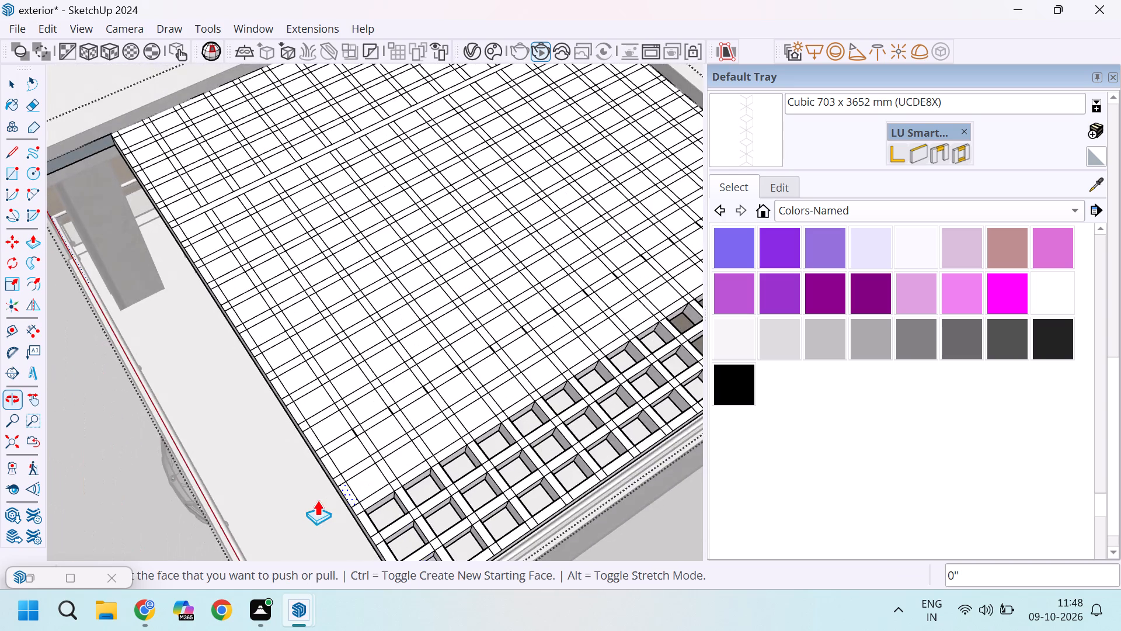
{"action": "scroll", "coordinate": [317, 500], "scroll_direction": "down", "scroll_amount": 9}
{"action": "scroll", "coordinate": [228, 268], "scroll_direction": "up", "scroll_amount": 13}
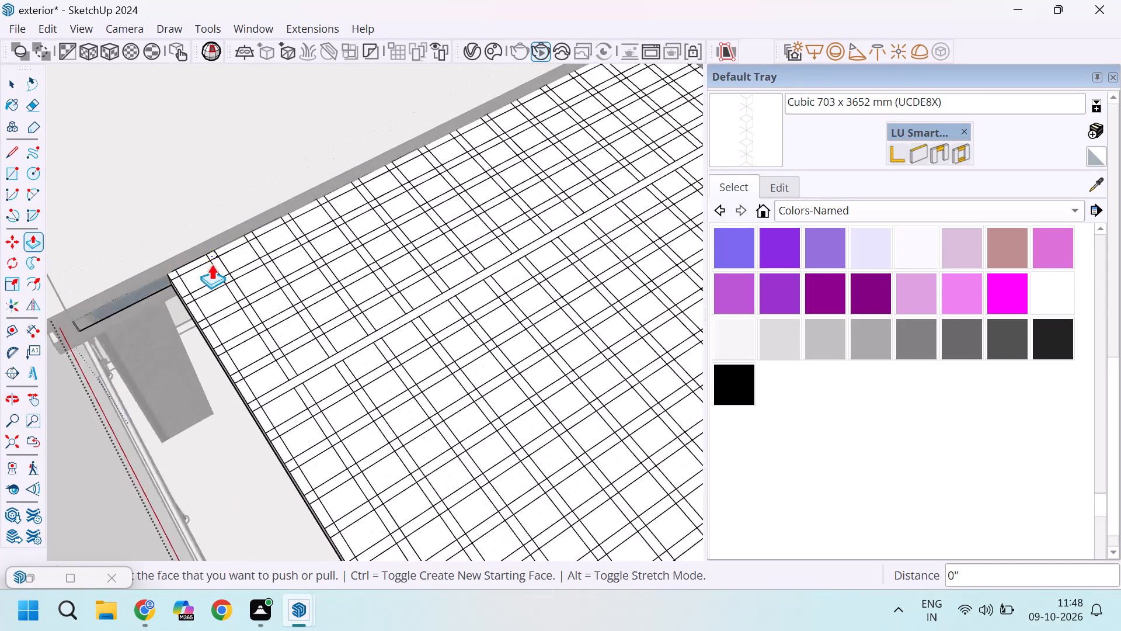
{"action": "scroll", "coordinate": [211, 264], "scroll_direction": "up", "scroll_amount": 6}
{"action": "double_click", "coordinate": [213, 280]}
{"action": "double_click", "coordinate": [295, 244]}
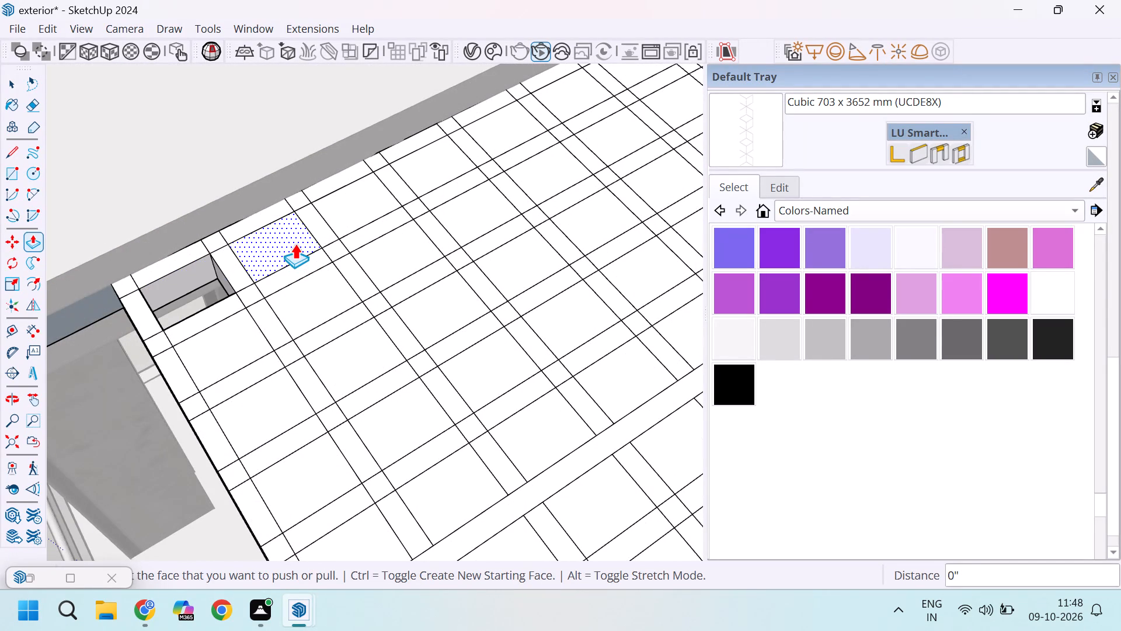
{"action": "double_click", "coordinate": [349, 203]}
{"action": "double_click", "coordinate": [429, 170]}
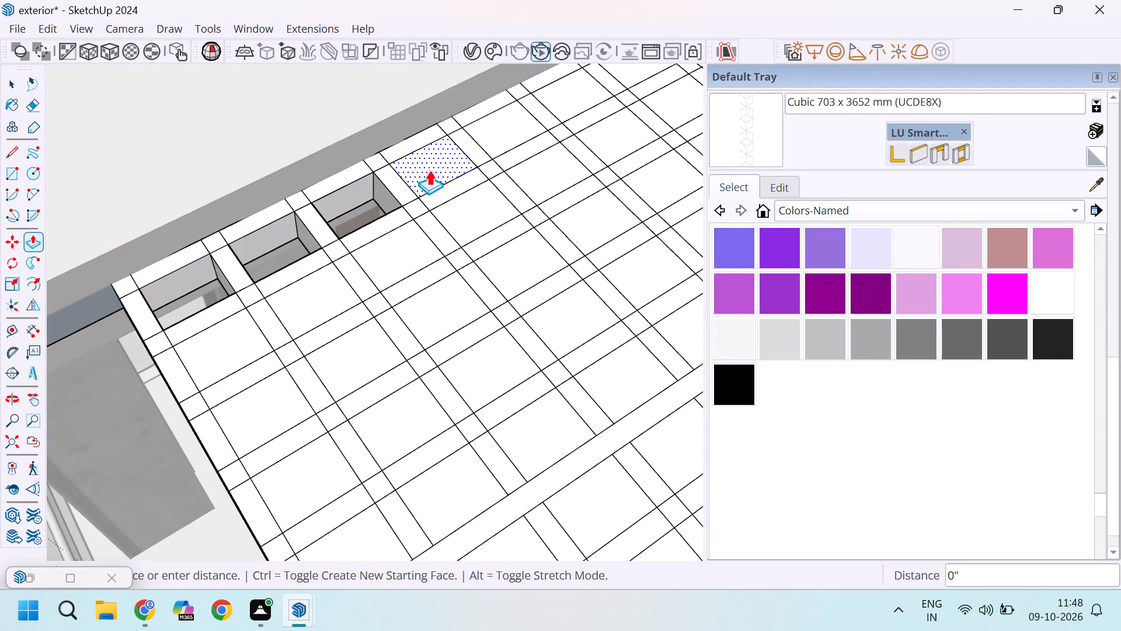
Repeat the 6" push on six more squares of the slab's far edge row, continuing from the fourth opening.
{"action": "scroll", "coordinate": [353, 272], "scroll_direction": "down", "scroll_amount": 10}
{"action": "scroll", "coordinate": [468, 160], "scroll_direction": "up", "scroll_amount": 9}
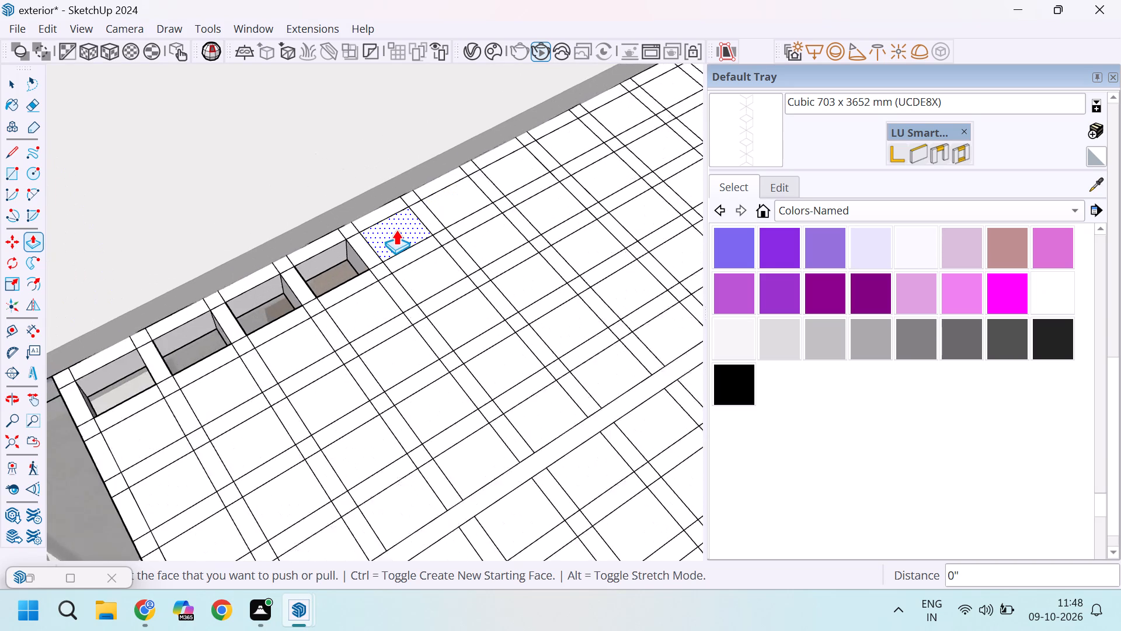
{"action": "double_click", "coordinate": [396, 230]}
{"action": "double_click", "coordinate": [468, 188]}
{"action": "double_click", "coordinate": [540, 169]}
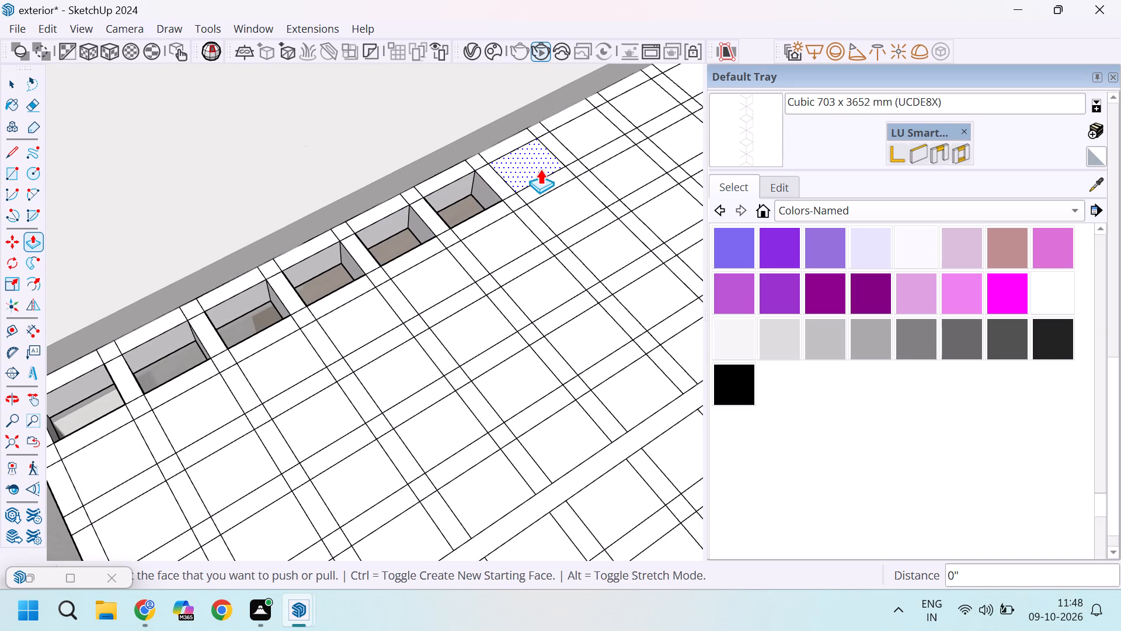
{"action": "scroll", "coordinate": [264, 272], "scroll_direction": "down", "scroll_amount": 10}
{"action": "scroll", "coordinate": [504, 185], "scroll_direction": "up", "scroll_amount": 8}
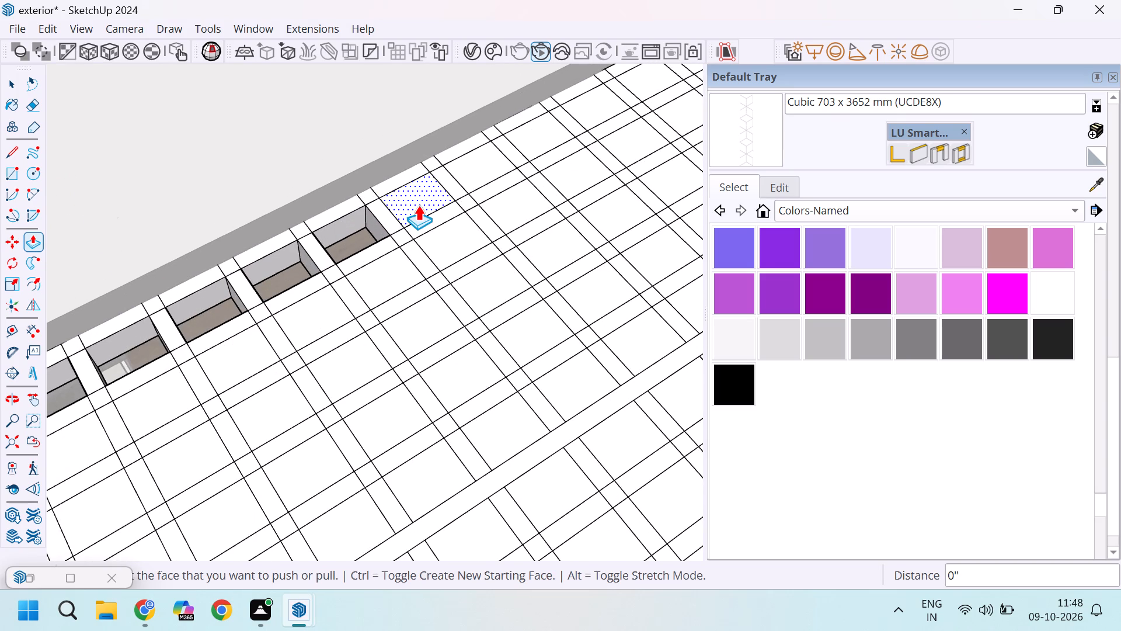
{"action": "double_click", "coordinate": [418, 205]}
{"action": "double_click", "coordinate": [496, 161]}
{"action": "scroll", "coordinate": [255, 286], "scroll_direction": "down", "scroll_amount": 6}
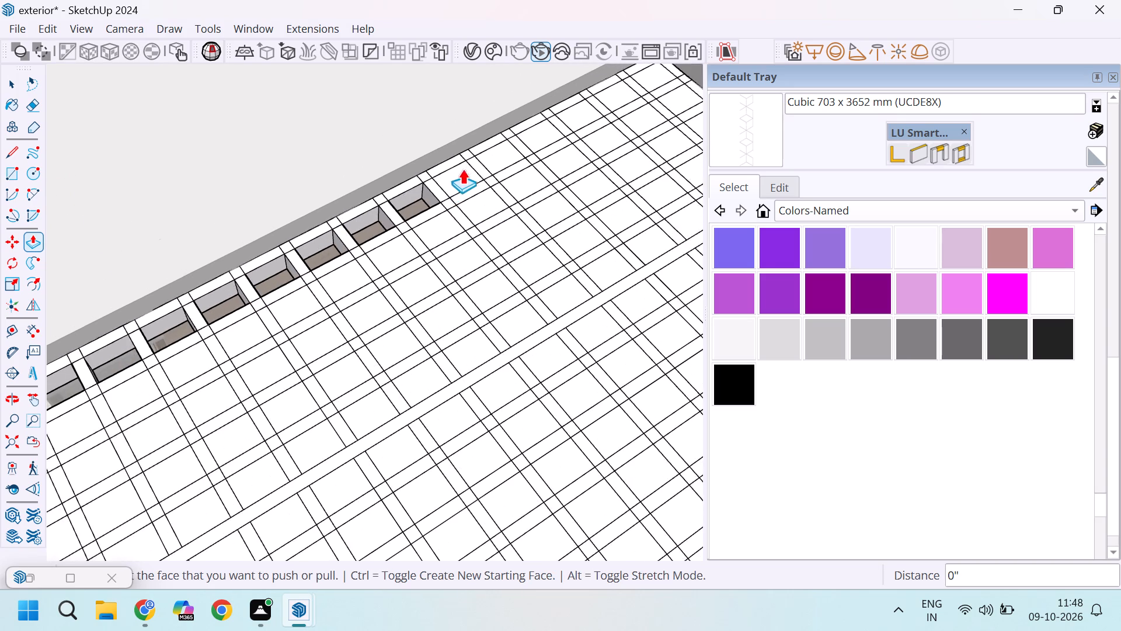
{"action": "scroll", "coordinate": [467, 165], "scroll_direction": "up", "scroll_amount": 4}
{"action": "double_click", "coordinate": [451, 179]}
Push the remaining five squares of the far edge row down 6", matching the corner square's depth to the neighbouring opening.
{"action": "scroll", "coordinate": [228, 311], "scroll_direction": "down", "scroll_amount": 9}
{"action": "scroll", "coordinate": [385, 238], "scroll_direction": "up", "scroll_amount": 3}
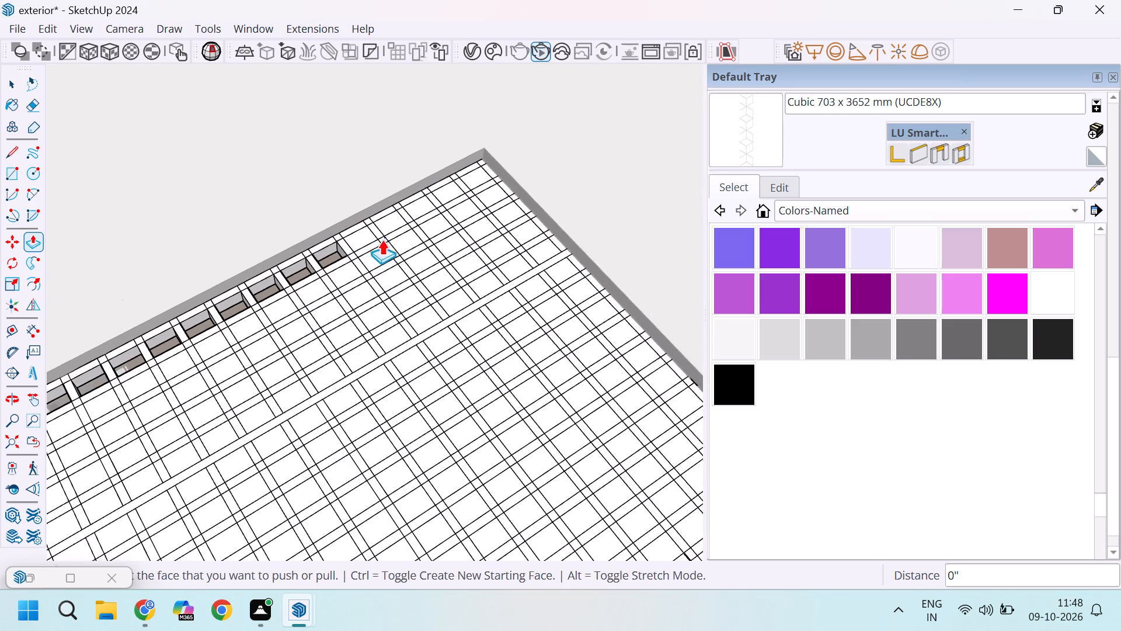
{"action": "scroll", "coordinate": [382, 240], "scroll_direction": "up", "scroll_amount": 5}
{"action": "double_click", "coordinate": [352, 240]}
{"action": "double_click", "coordinate": [420, 207]}
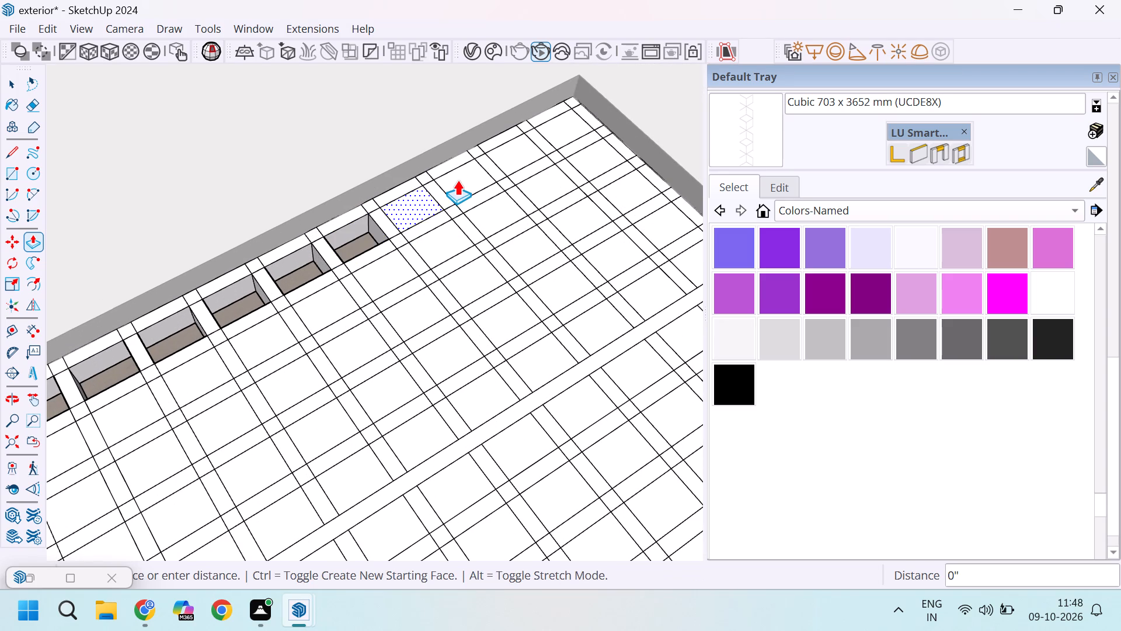
{"action": "double_click", "coordinate": [459, 179]}
{"action": "double_click", "coordinate": [522, 154]}
{"action": "double_click", "coordinate": [568, 133]}
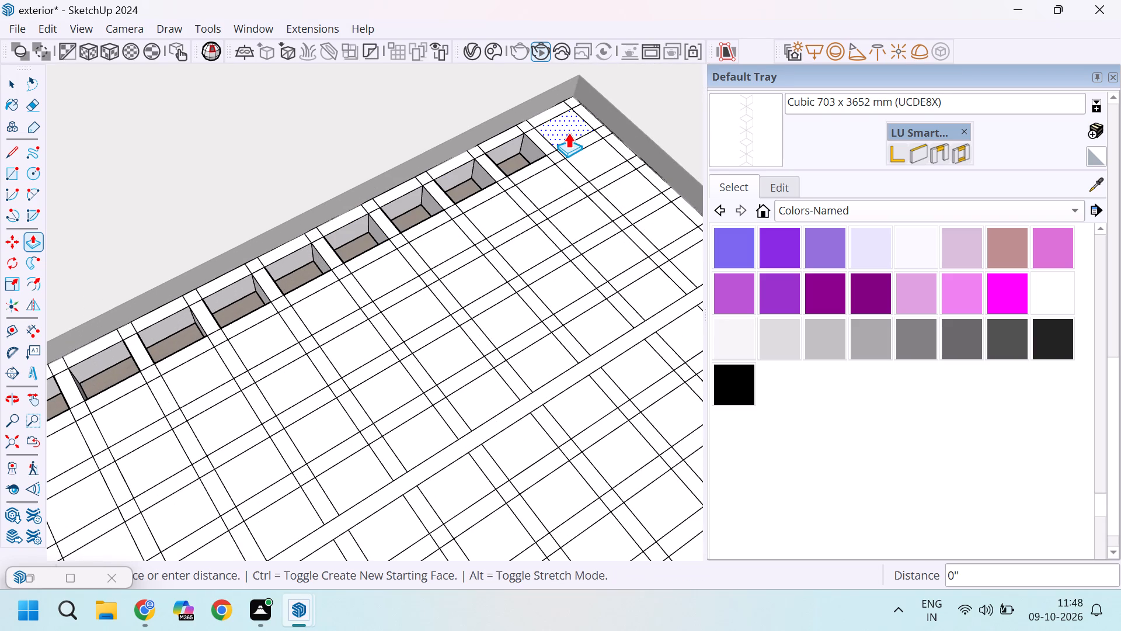
{"action": "key", "text": "Escape"}
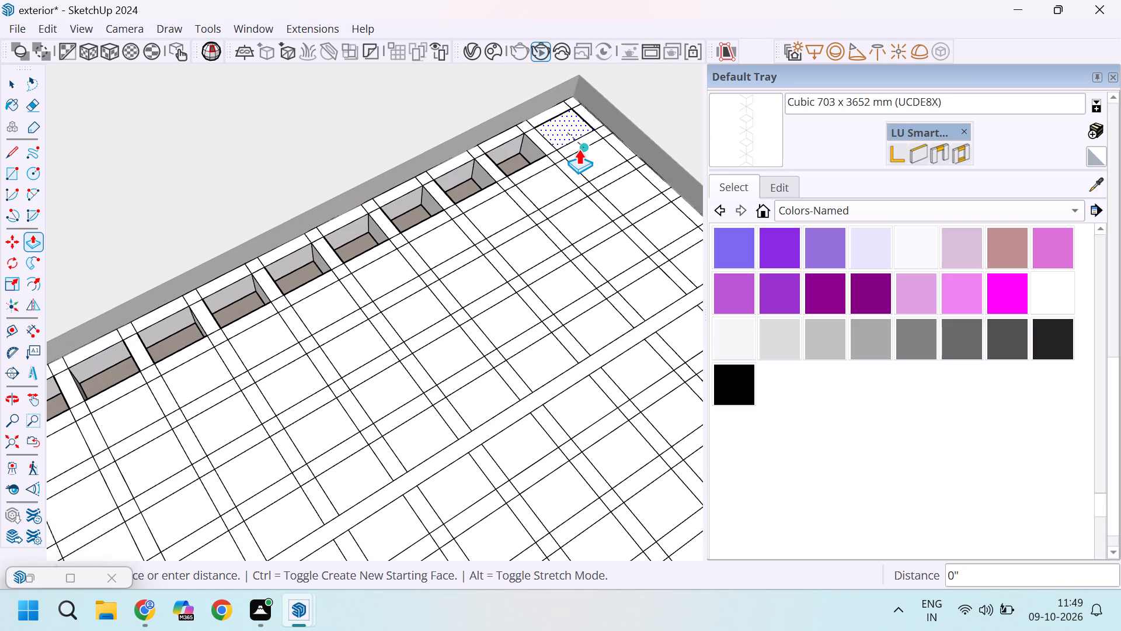
{"action": "scroll", "coordinate": [560, 150], "scroll_direction": "up", "scroll_amount": 8}
{"action": "left_click", "coordinate": [560, 130]}
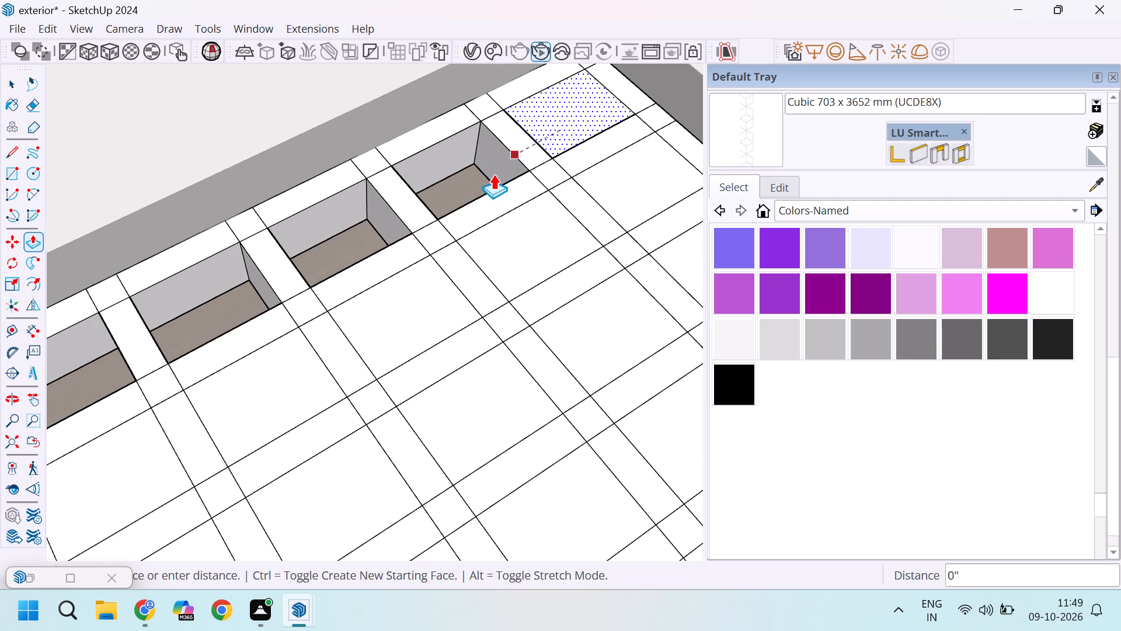
{"action": "left_click", "coordinate": [486, 176]}
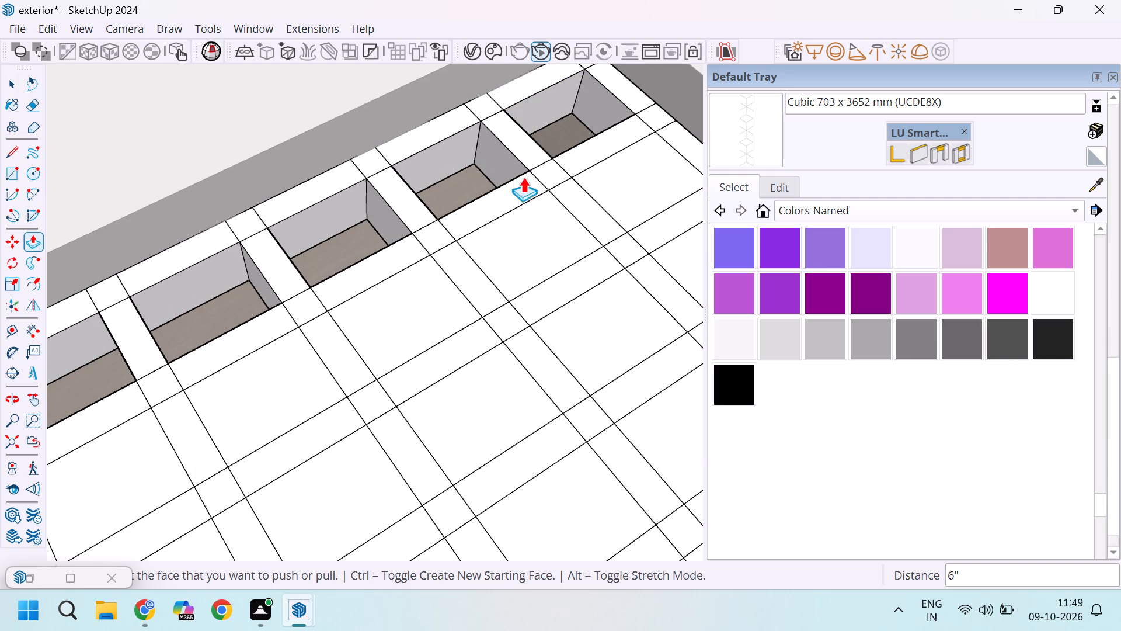
Repeat the 6" push on the first eight squares of the second row in from the far edge, starting beside the finished corner.
{"action": "double_click", "coordinate": [647, 176]}
{"action": "double_click", "coordinate": [548, 227]}
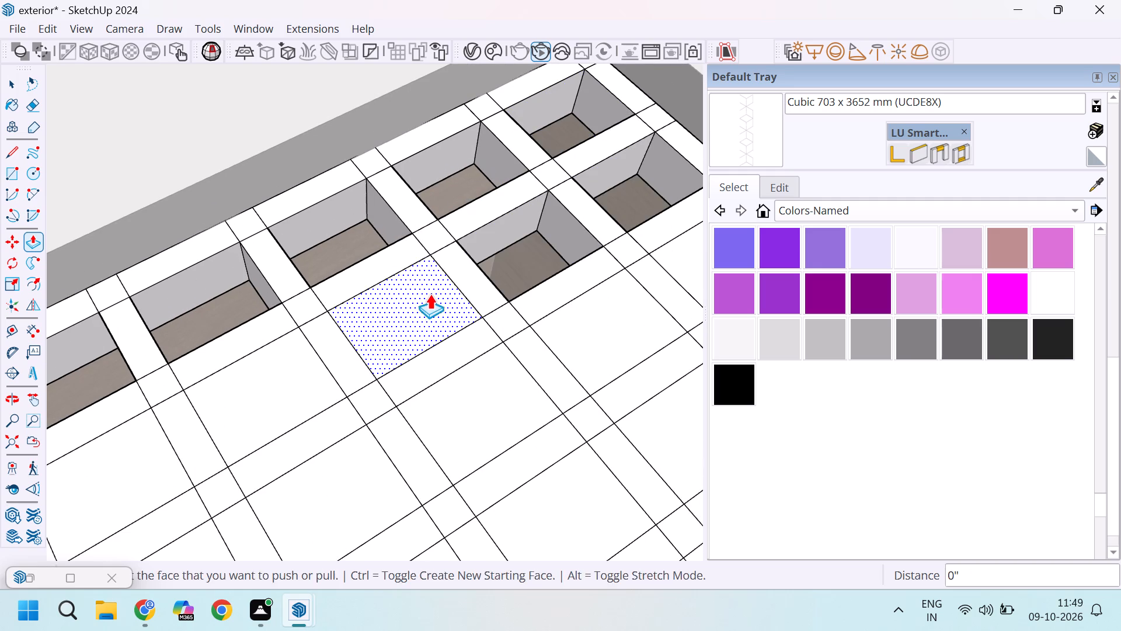
{"action": "double_click", "coordinate": [429, 294]}
{"action": "scroll", "coordinate": [523, 245], "scroll_direction": "down", "scroll_amount": 11}
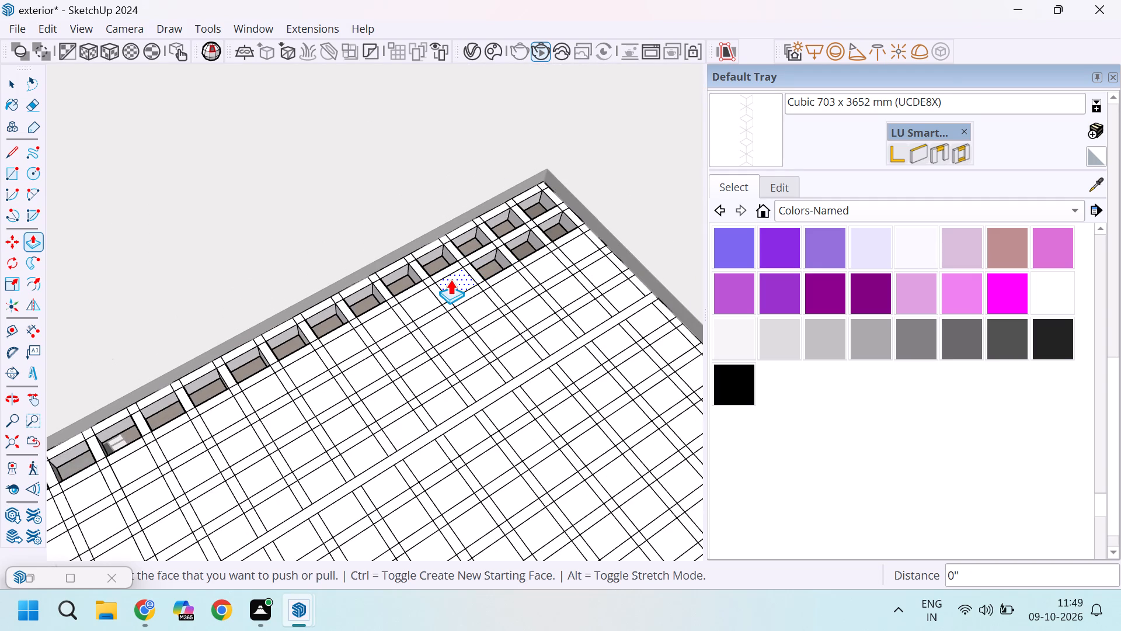
{"action": "double_click", "coordinate": [450, 279]}
{"action": "double_click", "coordinate": [422, 298]}
{"action": "scroll", "coordinate": [385, 324], "scroll_direction": "up", "scroll_amount": 4}
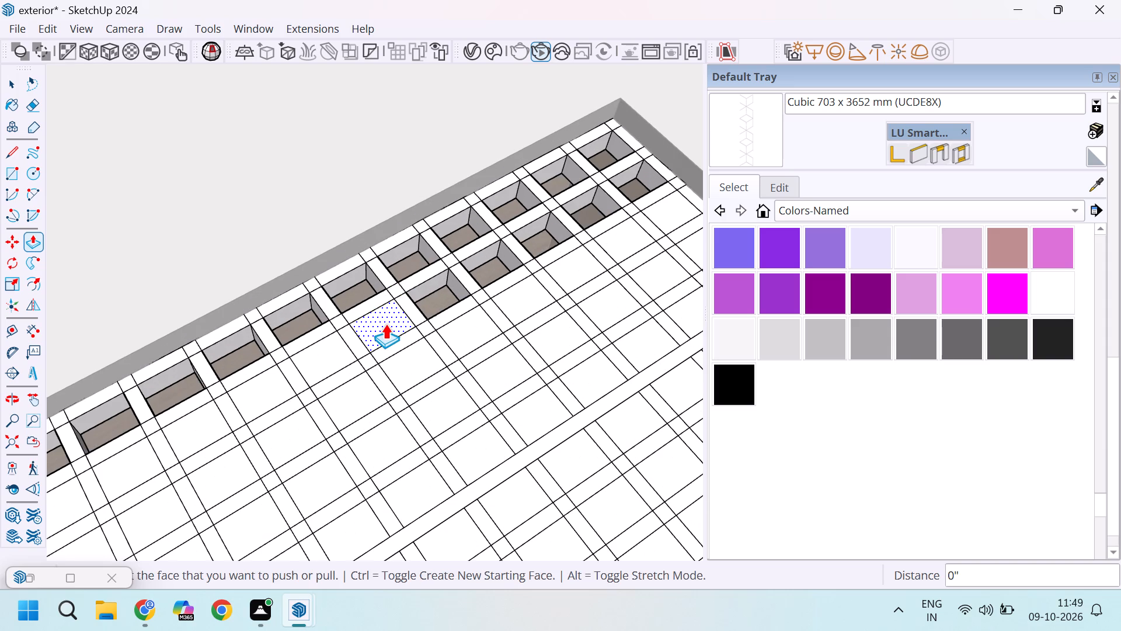
{"action": "double_click", "coordinate": [385, 324]}
{"action": "scroll", "coordinate": [483, 280], "scroll_direction": "down", "scroll_amount": 5}
{"action": "scroll", "coordinate": [389, 321], "scroll_direction": "up", "scroll_amount": 5}
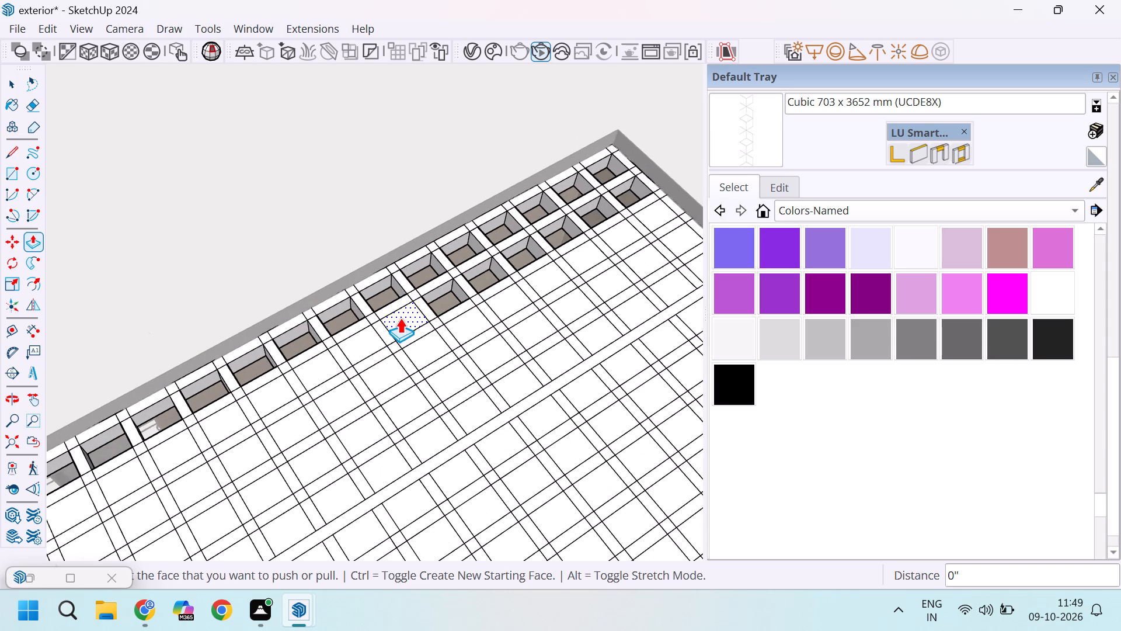
{"action": "double_click", "coordinate": [400, 318]}
{"action": "double_click", "coordinate": [375, 342]}
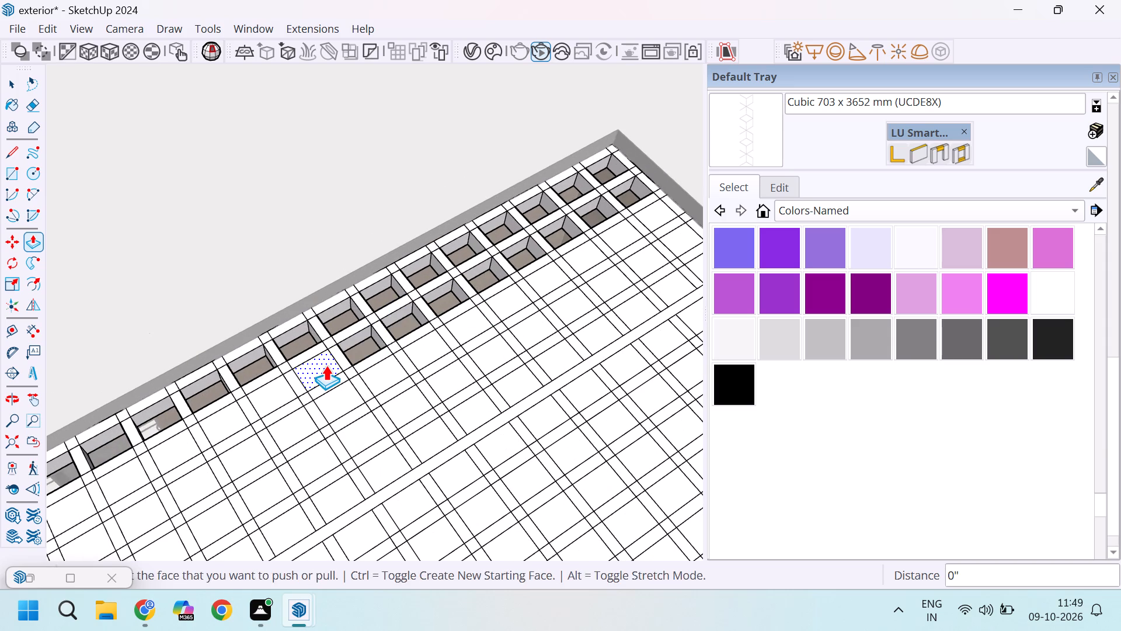
Repeat the 6" push on the remaining seven squares of the second row from the far edge, back to the opposite side edge.
{"action": "double_click", "coordinate": [326, 365]}
{"action": "double_click", "coordinate": [274, 394]}
{"action": "scroll", "coordinate": [399, 313], "scroll_direction": "down", "scroll_amount": 5}
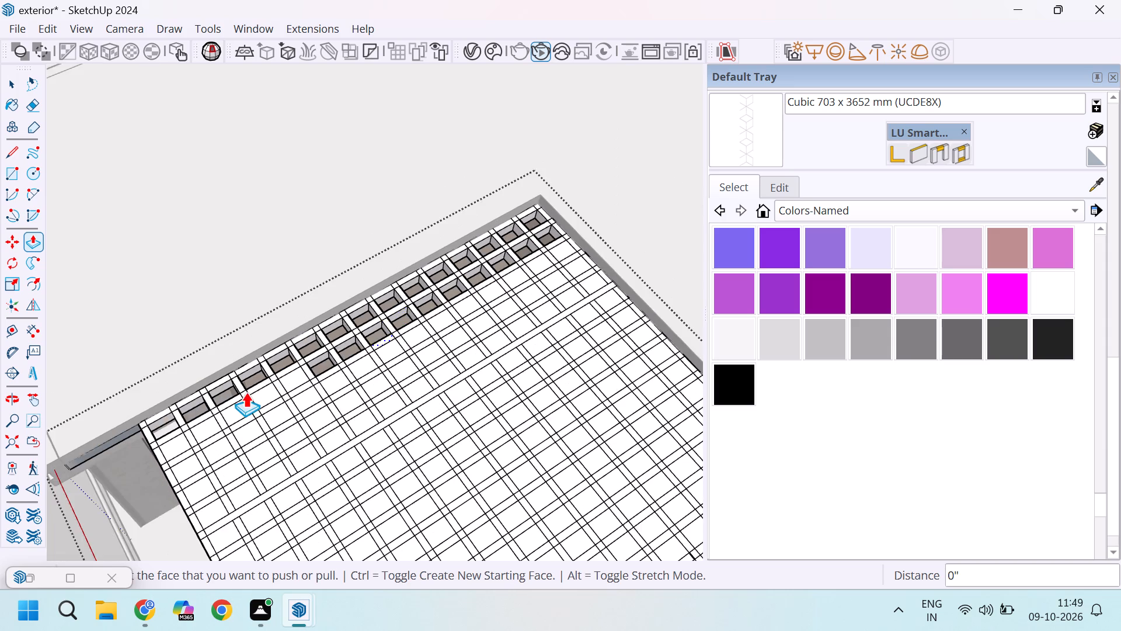
{"action": "scroll", "coordinate": [248, 387], "scroll_direction": "up", "scroll_amount": 5}
{"action": "double_click", "coordinate": [308, 370]}
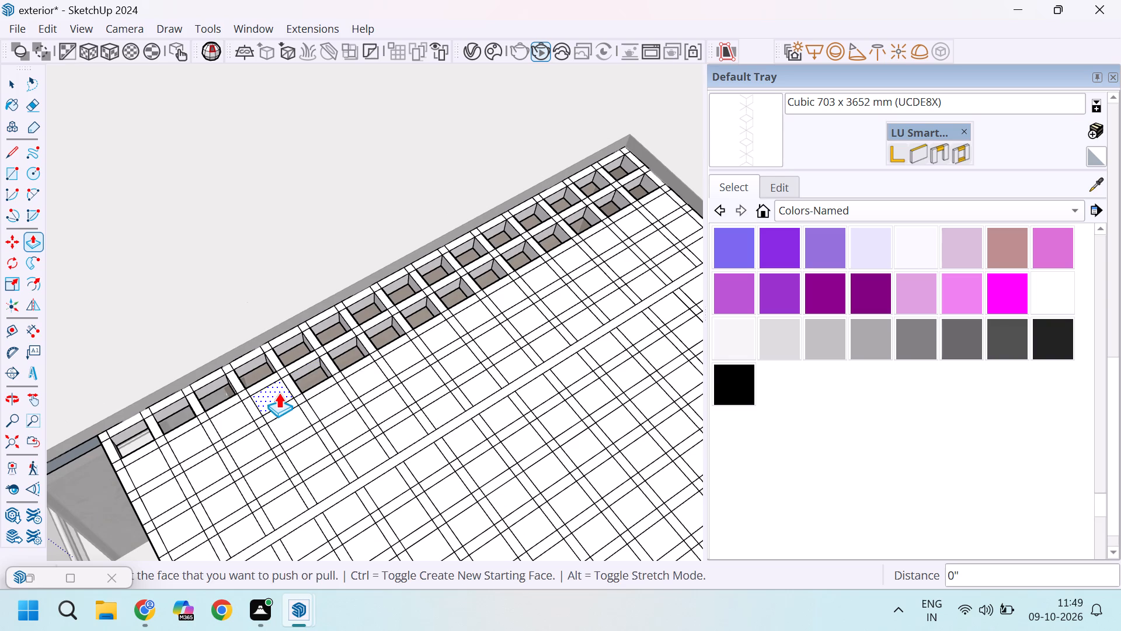
{"action": "double_click", "coordinate": [278, 393]}
{"action": "double_click", "coordinate": [232, 417]}
{"action": "double_click", "coordinate": [196, 442]}
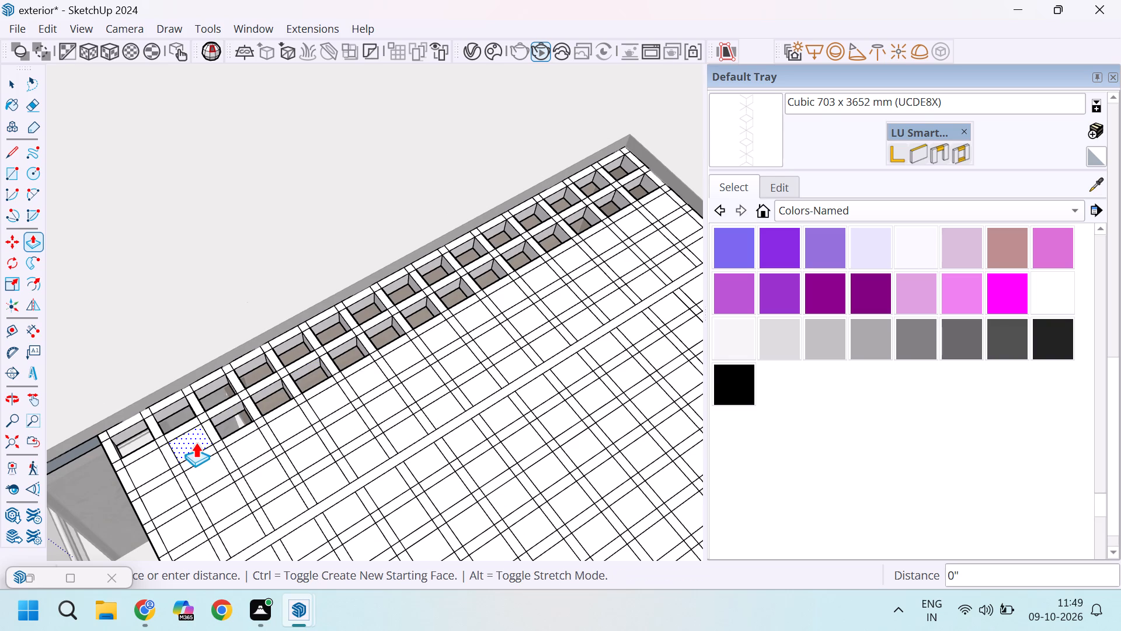
{"action": "double_click", "coordinate": [143, 475]}
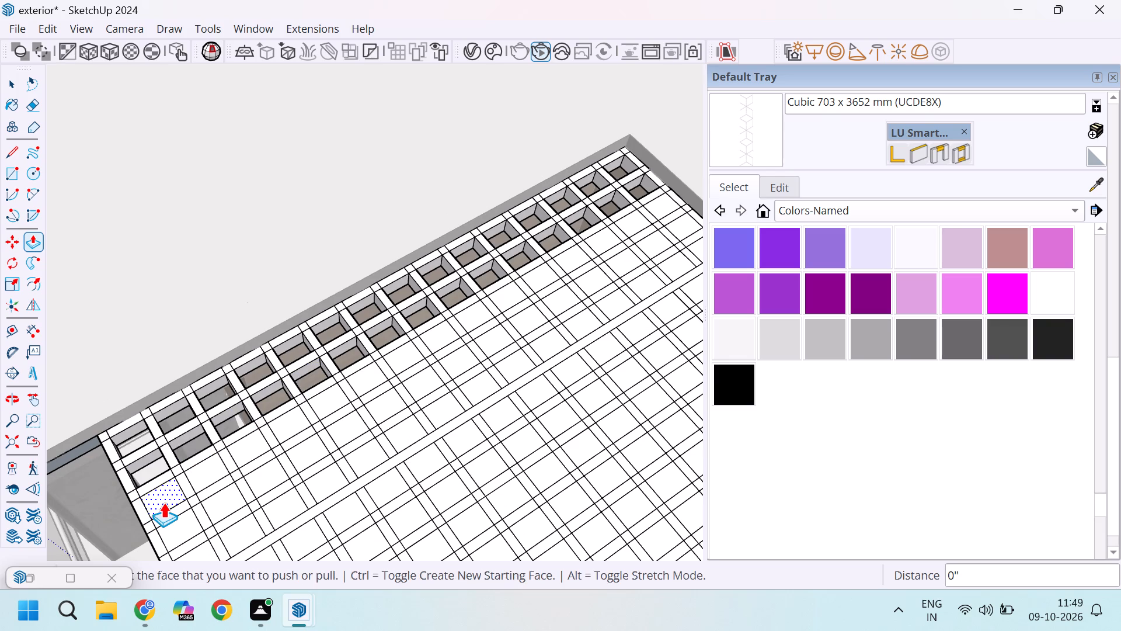
Repeat the 6" push on the first eight squares of the third row from the far edge, starting where the second row ended.
{"action": "double_click", "coordinate": [163, 502]}
{"action": "double_click", "coordinate": [202, 480]}
{"action": "double_click", "coordinate": [248, 450]}
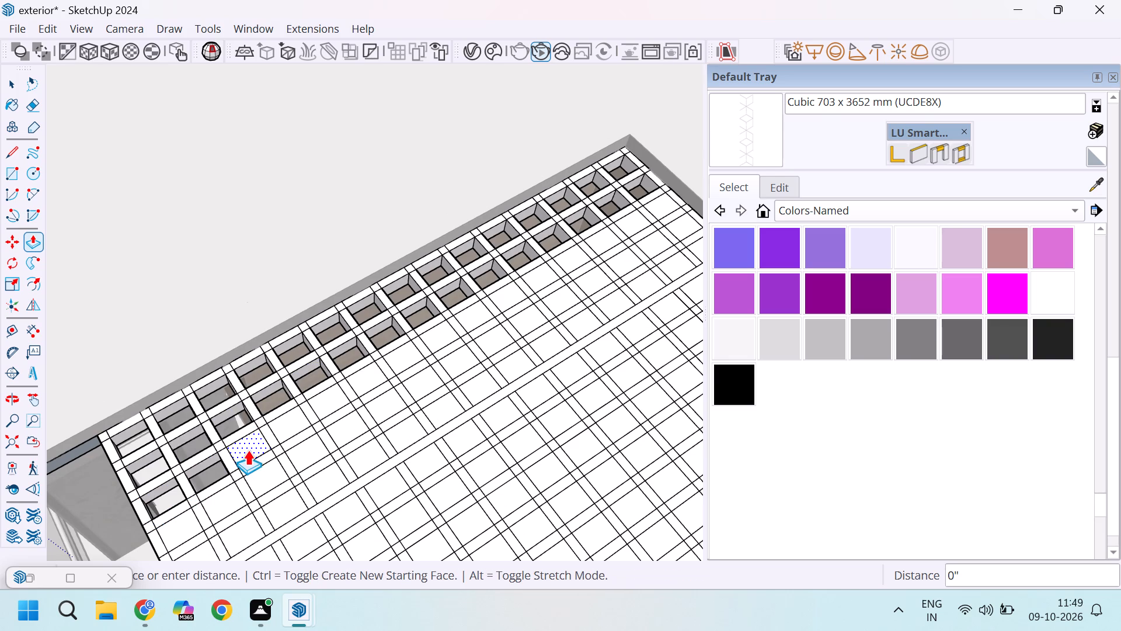
{"action": "double_click", "coordinate": [281, 424]}
{"action": "double_click", "coordinate": [332, 397]}
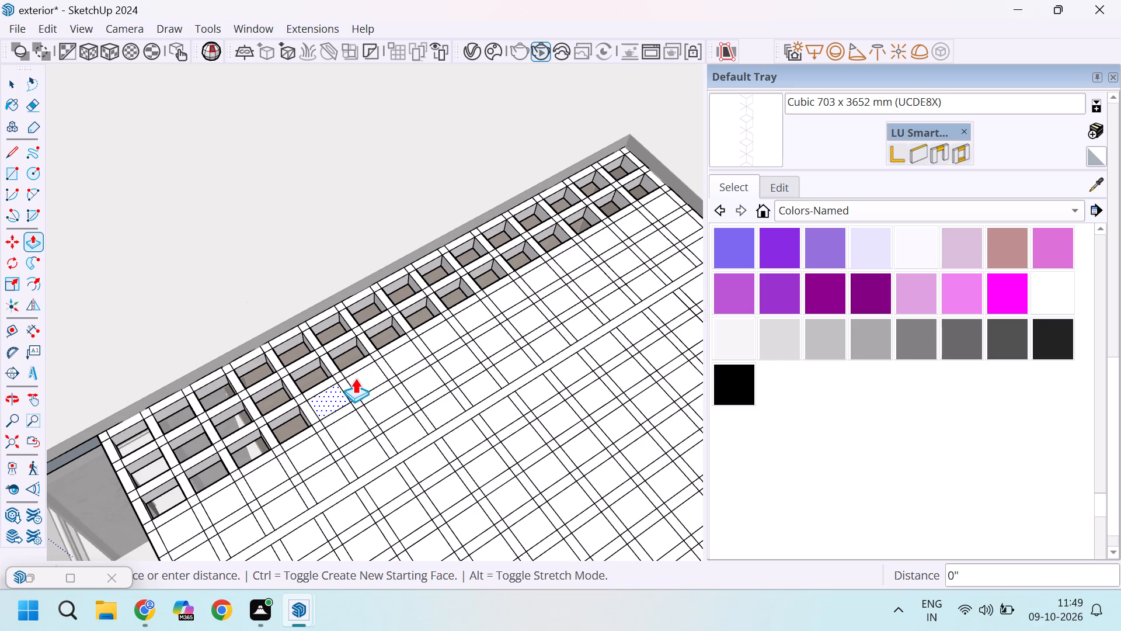
{"action": "double_click", "coordinate": [360, 376]}
{"action": "double_click", "coordinate": [409, 350]}
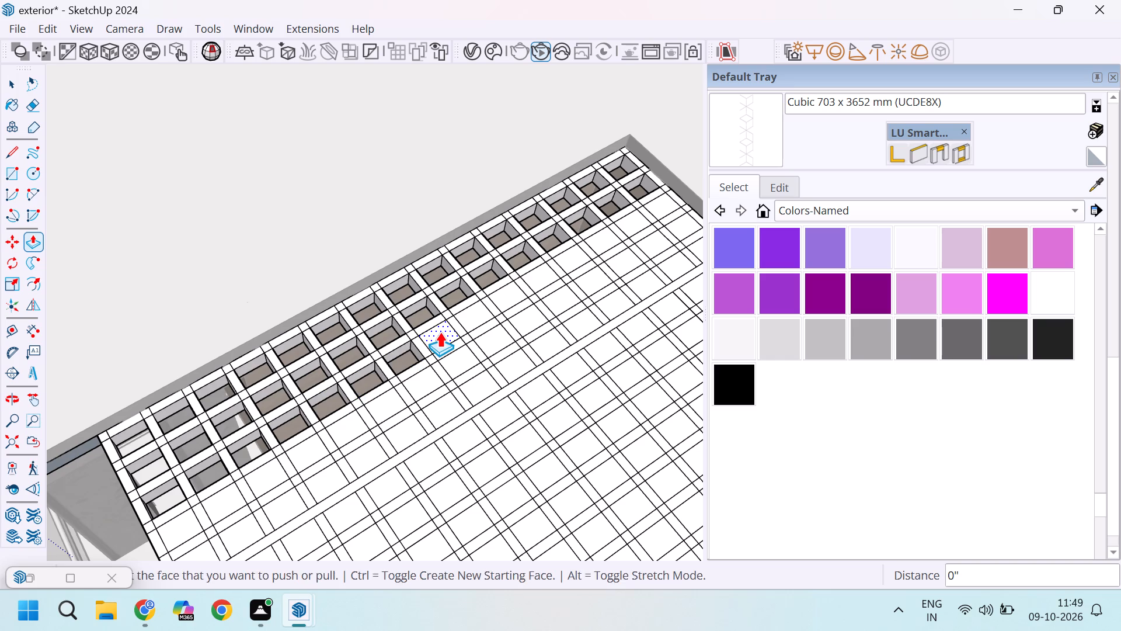
{"action": "double_click", "coordinate": [440, 332]}
Repeat the 6" push on the remaining seven squares of the third row from the far edge, up to the other side edge.
{"action": "double_click", "coordinate": [477, 310]}
{"action": "double_click", "coordinate": [504, 293]}
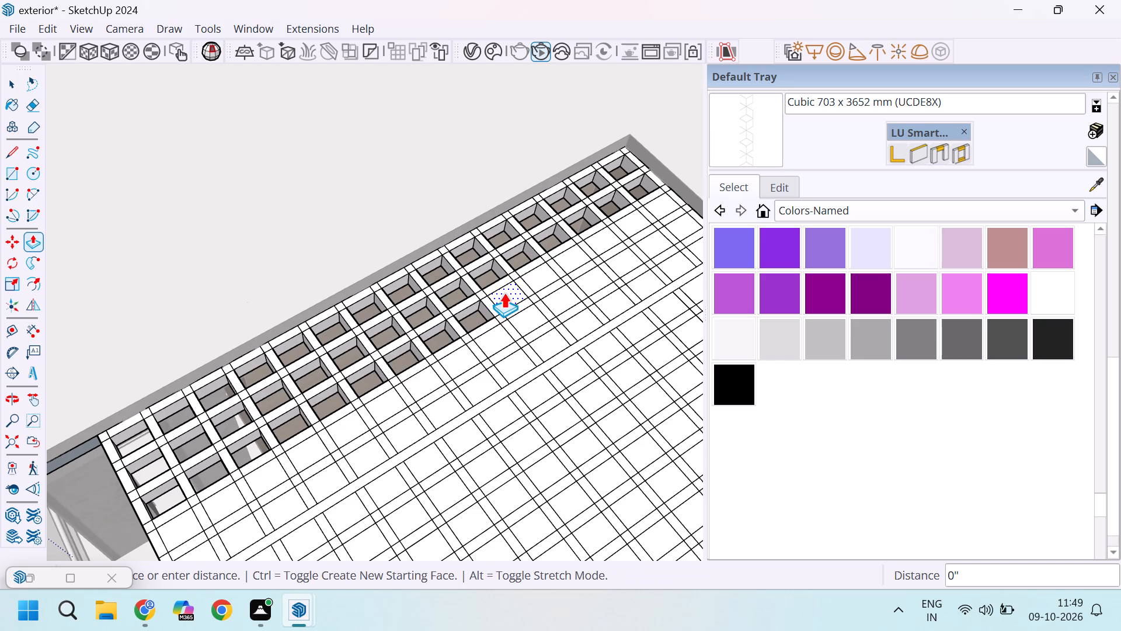
{"action": "scroll", "coordinate": [552, 258], "scroll_direction": "up", "scroll_amount": 4}
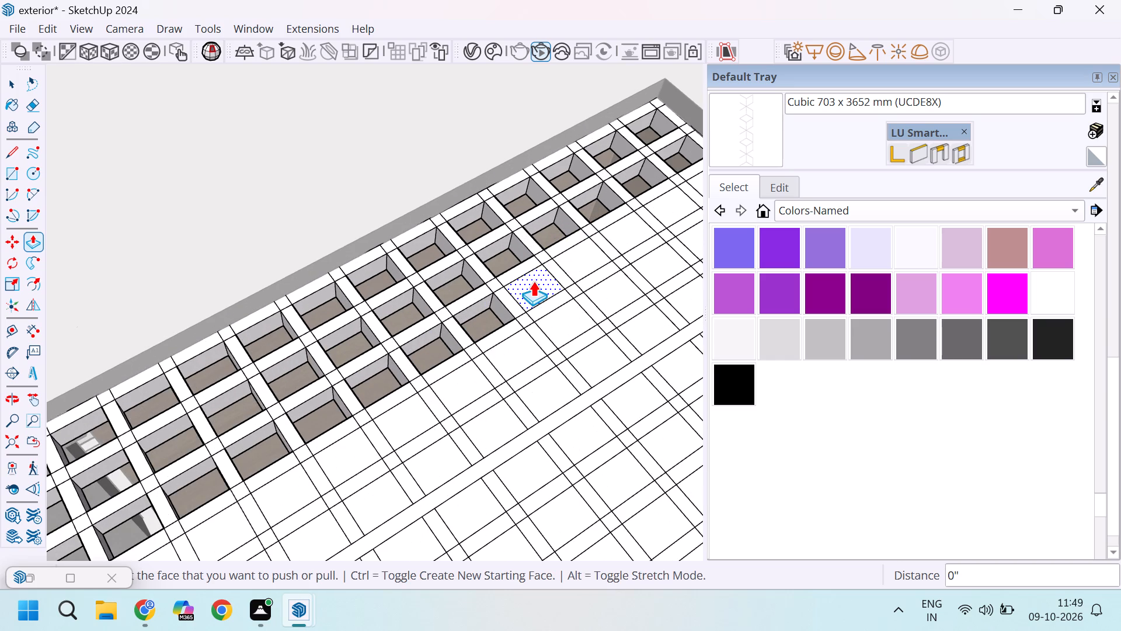
{"action": "double_click", "coordinate": [533, 281]}
{"action": "double_click", "coordinate": [584, 243]}
{"action": "double_click", "coordinate": [626, 217]}
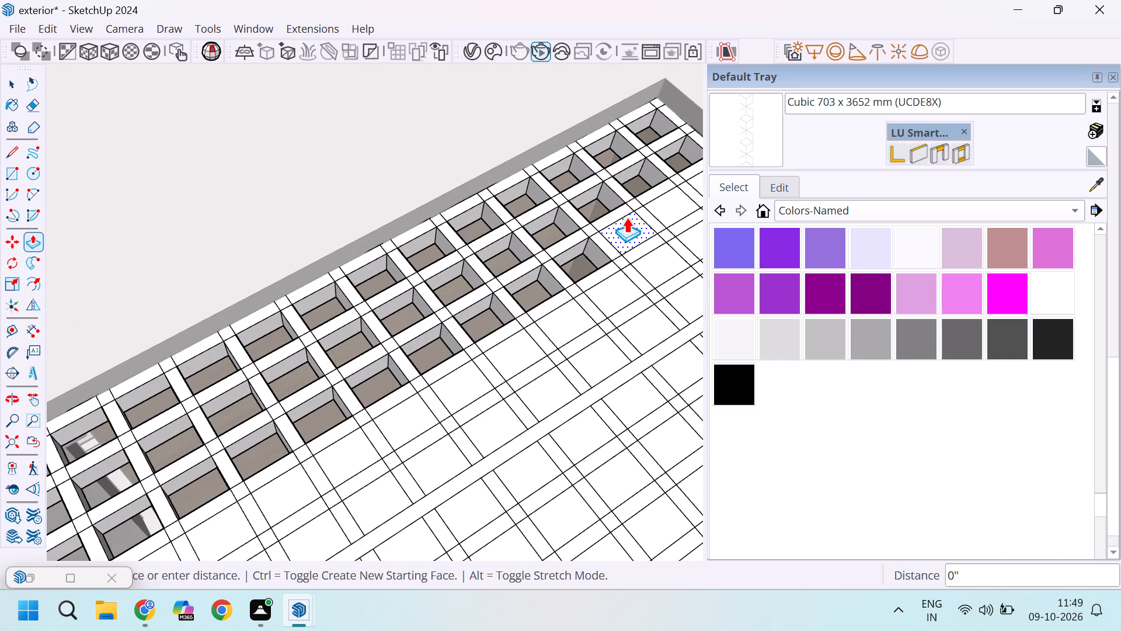
{"action": "scroll", "coordinate": [199, 287], "scroll_direction": "down", "scroll_amount": 4}
{"action": "scroll", "coordinate": [503, 236], "scroll_direction": "up", "scroll_amount": 4}
{"action": "double_click", "coordinate": [550, 224]}
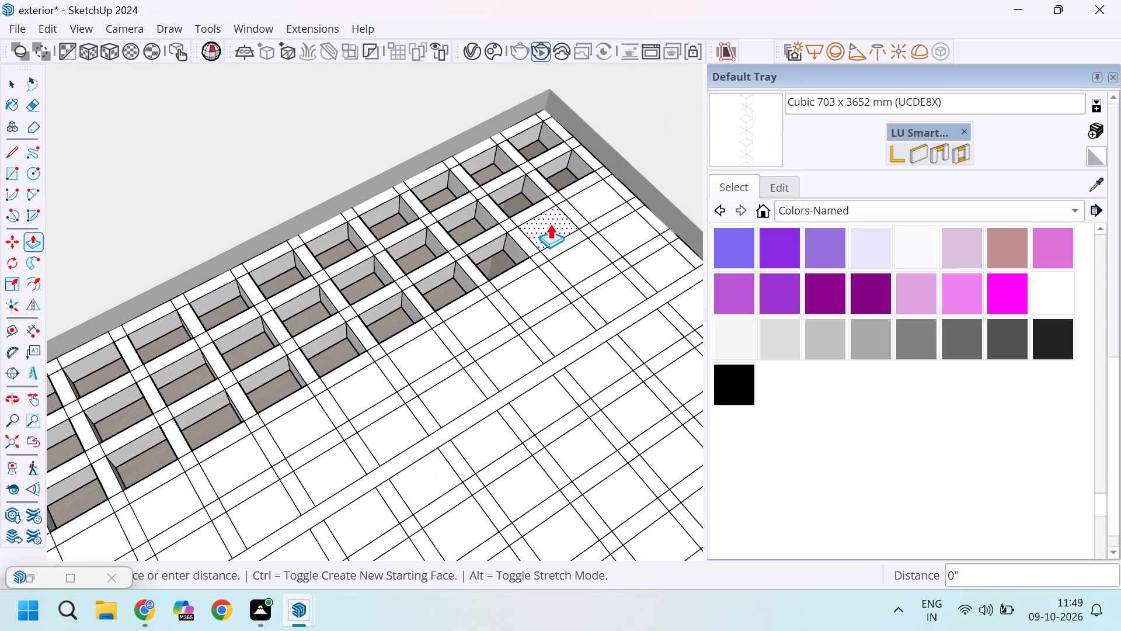
{"action": "double_click", "coordinate": [596, 197]}
Repeat the 6" push on the first eight squares of the fourth row from the far edge, starting where the third row ended.
{"action": "double_click", "coordinate": [635, 230]}
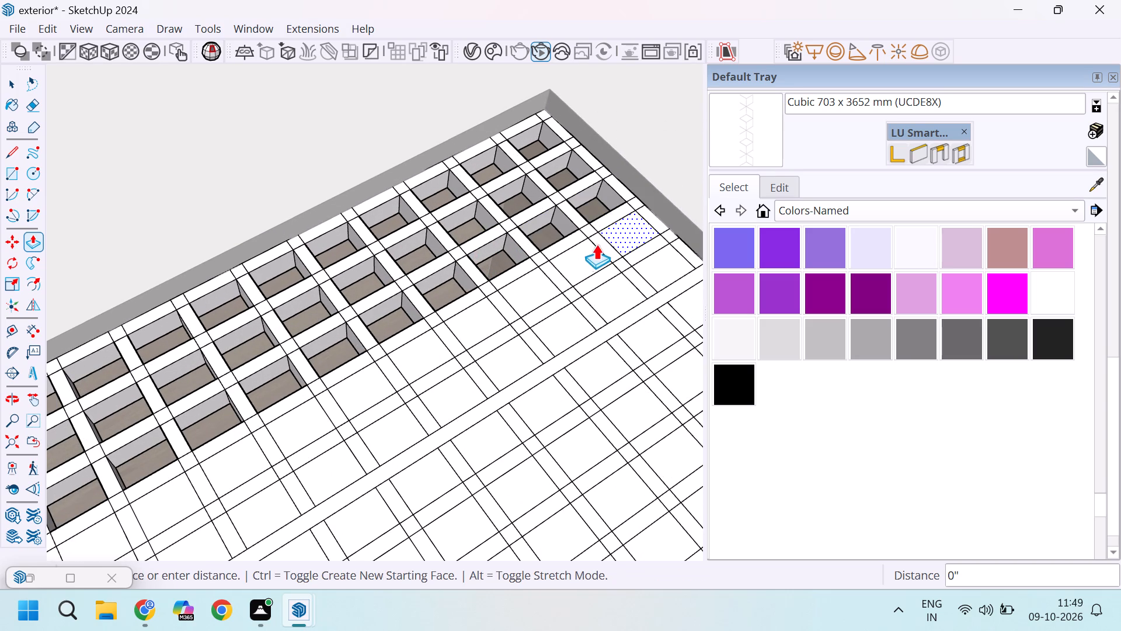
{"action": "double_click", "coordinate": [587, 252]}
{"action": "double_click", "coordinate": [539, 285]}
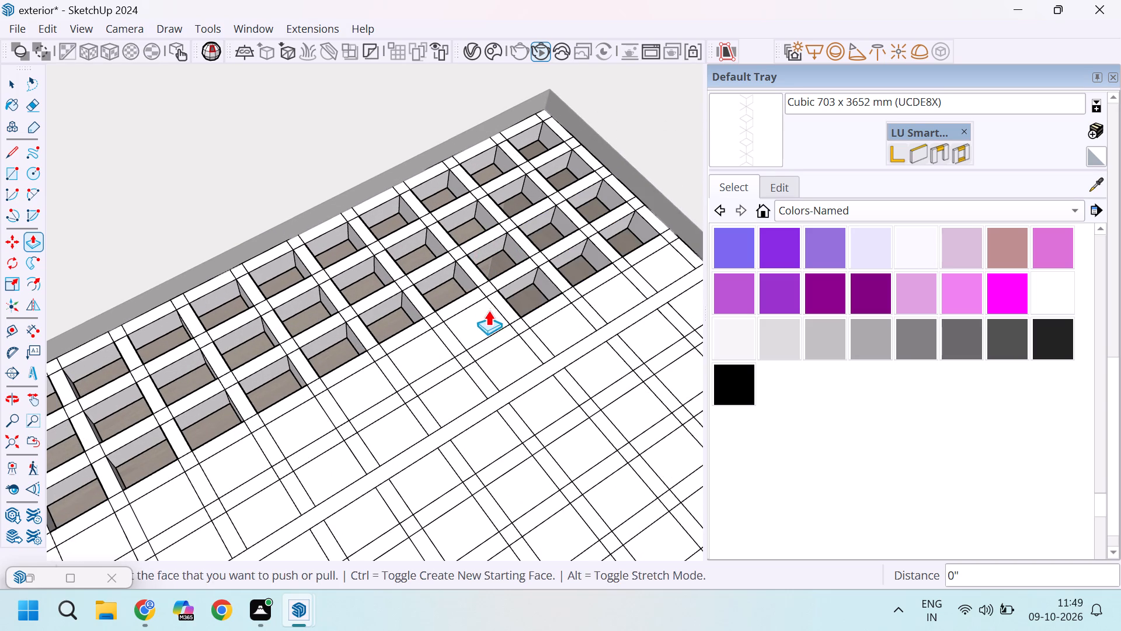
{"action": "double_click", "coordinate": [486, 314]}
{"action": "double_click", "coordinate": [423, 358]}
{"action": "scroll", "coordinate": [517, 309], "scroll_direction": "down", "scroll_amount": 3}
{"action": "double_click", "coordinate": [405, 360]}
{"action": "double_click", "coordinate": [357, 388]}
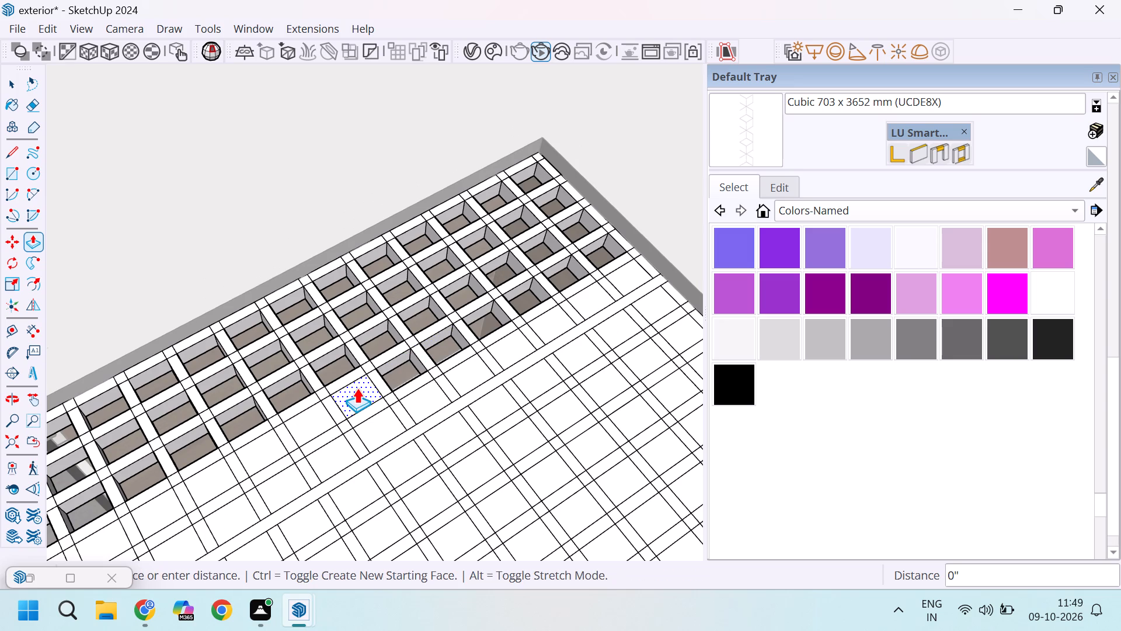
{"action": "double_click", "coordinate": [308, 425]}
Repeat the 6" push on the remaining seven squares of the fourth row from the far edge, back to the opposite side edge.
{"action": "double_click", "coordinate": [266, 448]}
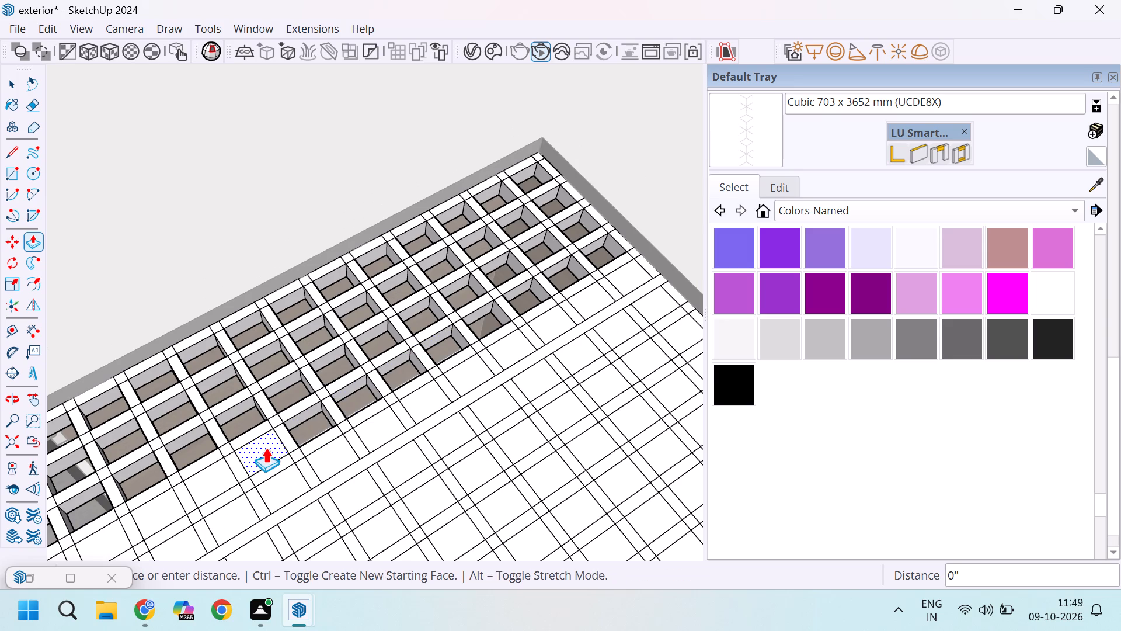
{"action": "scroll", "coordinate": [443, 372], "scroll_direction": "down", "scroll_amount": 5}
{"action": "scroll", "coordinate": [243, 466], "scroll_direction": "up", "scroll_amount": 4}
{"action": "double_click", "coordinate": [293, 436]}
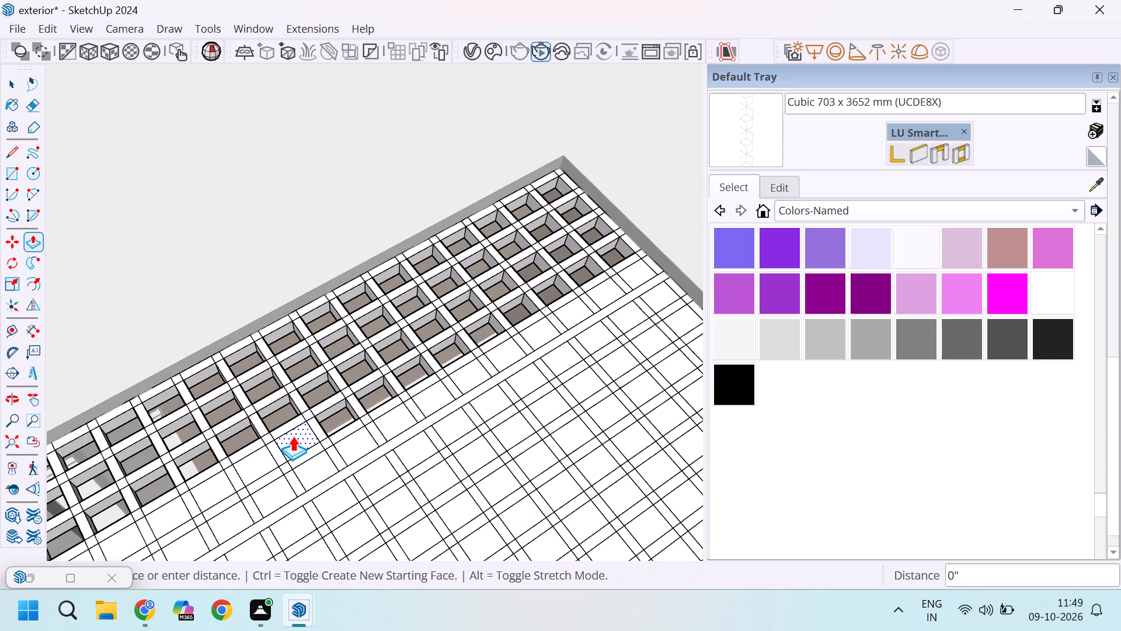
{"action": "double_click", "coordinate": [256, 466]}
{"action": "scroll", "coordinate": [398, 396], "scroll_direction": "down", "scroll_amount": 4}
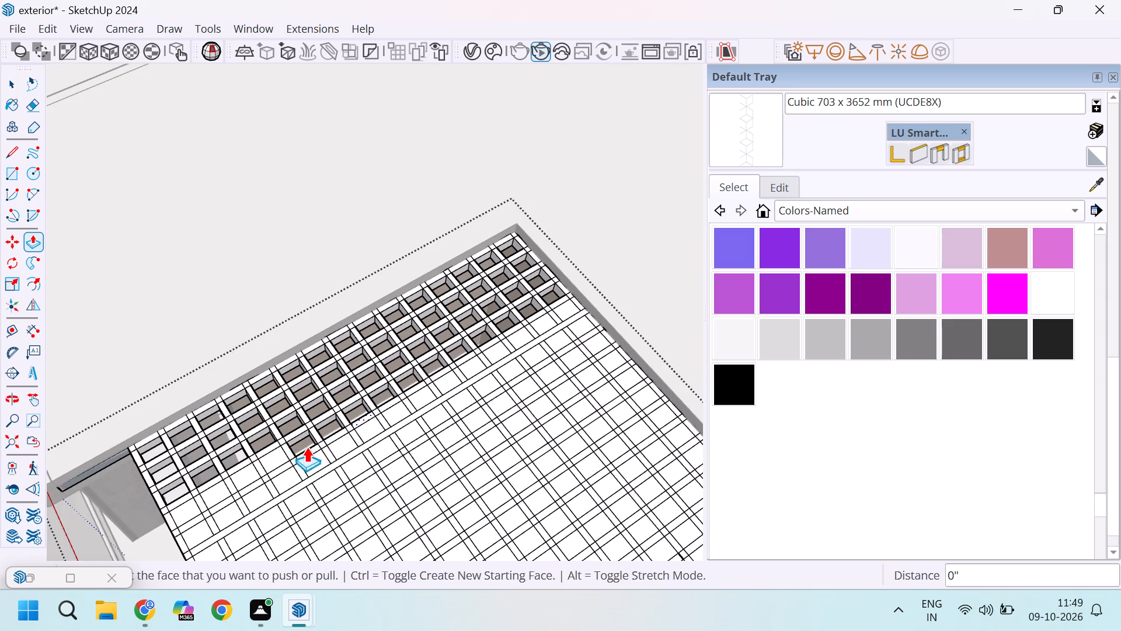
{"action": "scroll", "coordinate": [256, 468], "scroll_direction": "up", "scroll_amount": 4}
{"action": "double_click", "coordinate": [276, 456]}
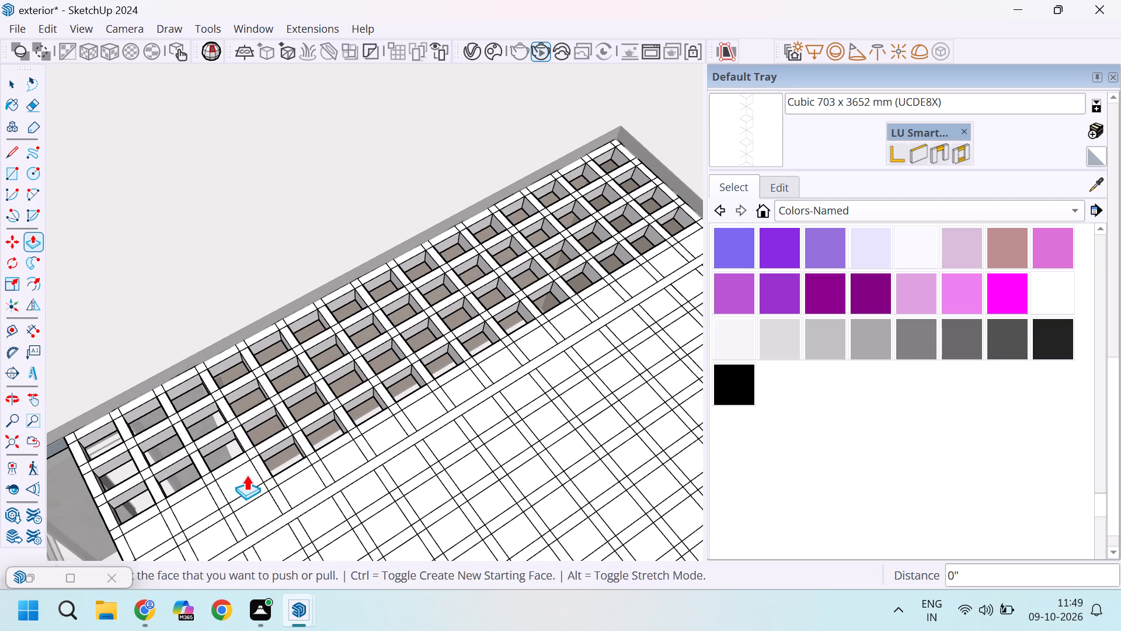
{"action": "double_click", "coordinate": [243, 476]}
{"action": "double_click", "coordinate": [200, 504]}
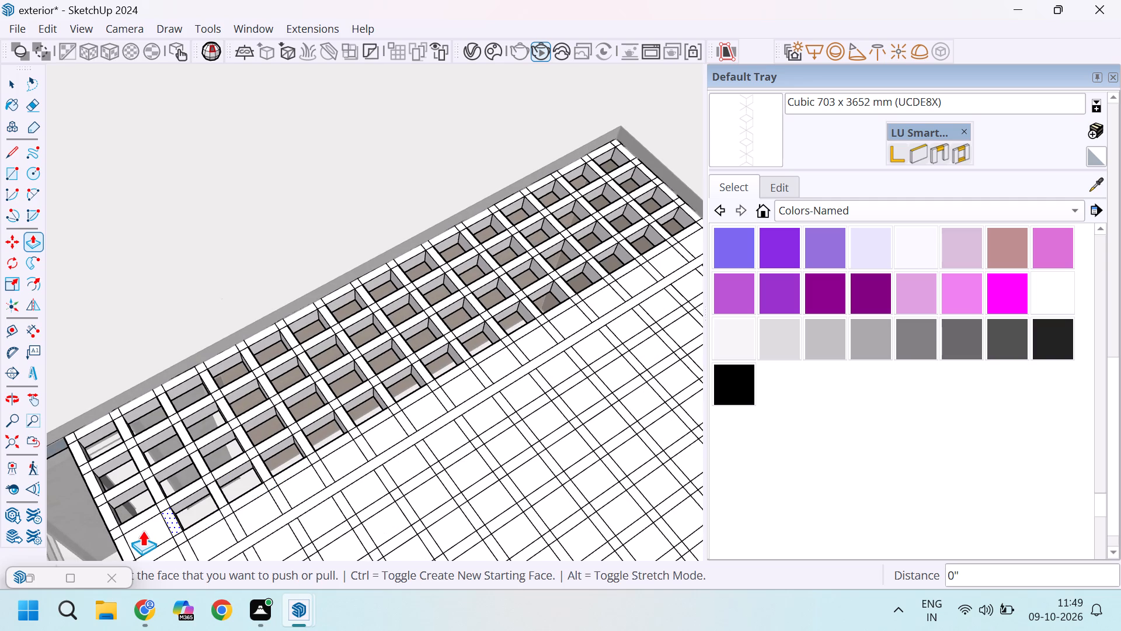
{"action": "double_click", "coordinate": [141, 531]}
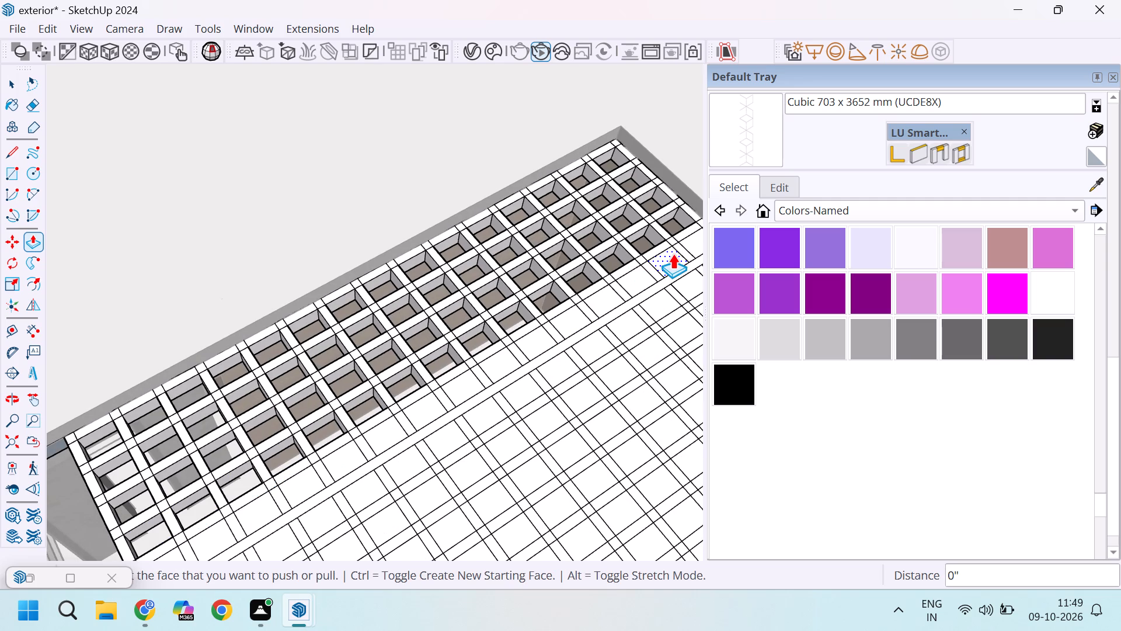
Repeat the 6" push on the first eight squares of the fifth row from the far edge, starting where the fourth row ended.
{"action": "double_click", "coordinate": [673, 254]}
{"action": "scroll", "coordinate": [283, 370], "scroll_direction": "down", "scroll_amount": 4}
{"action": "scroll", "coordinate": [543, 305], "scroll_direction": "up", "scroll_amount": 8}
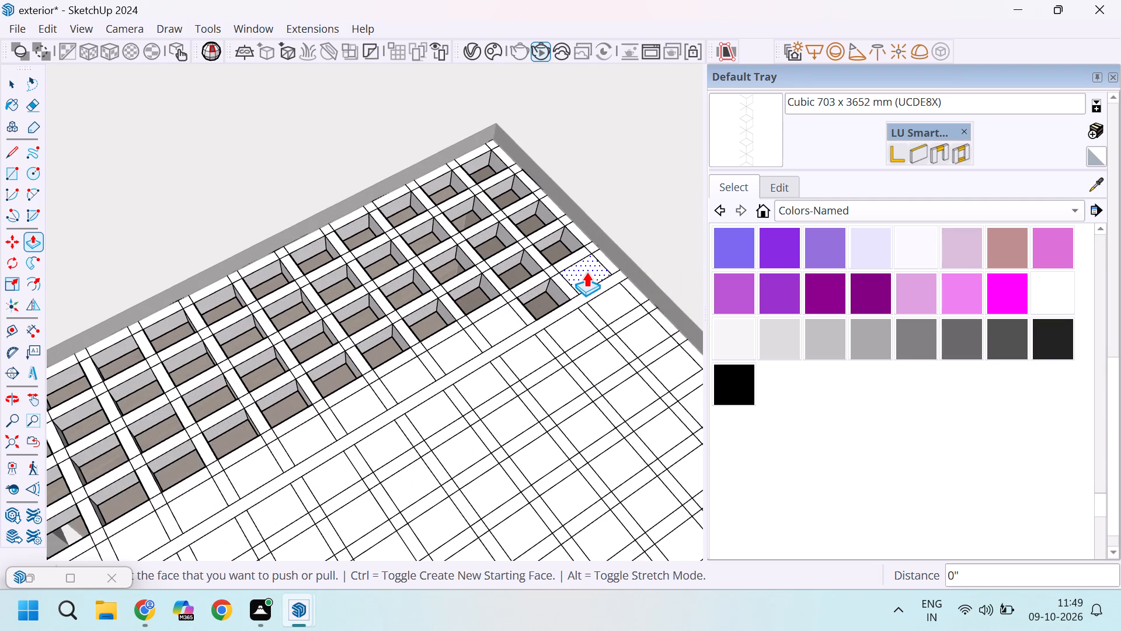
{"action": "double_click", "coordinate": [586, 272]}
{"action": "double_click", "coordinate": [502, 319]}
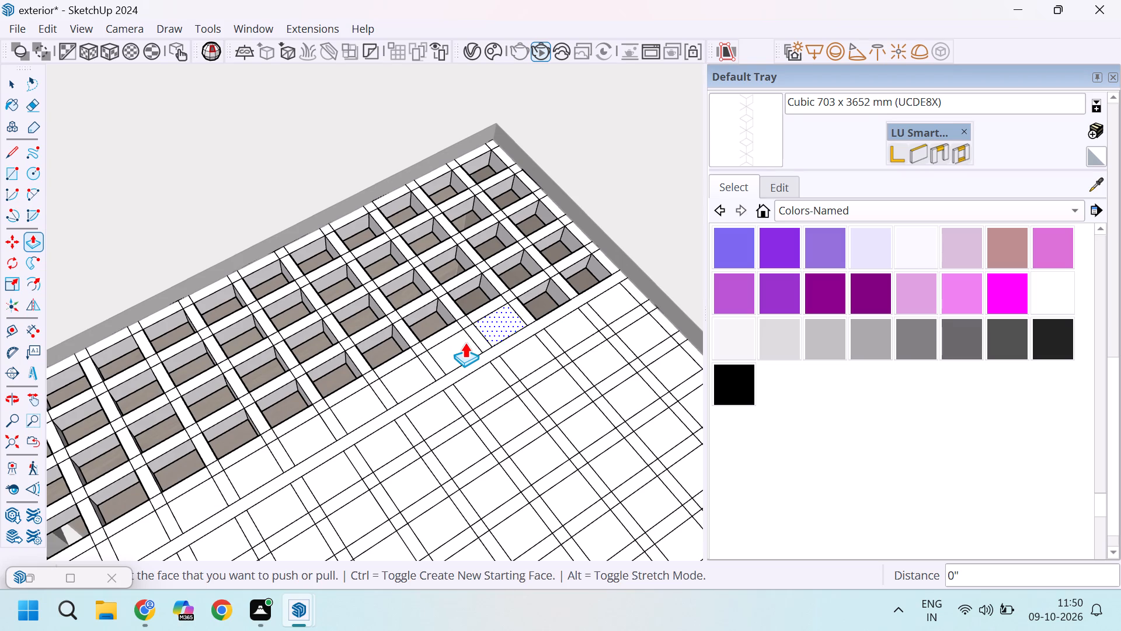
{"action": "double_click", "coordinate": [464, 344]}
{"action": "double_click", "coordinate": [407, 377]}
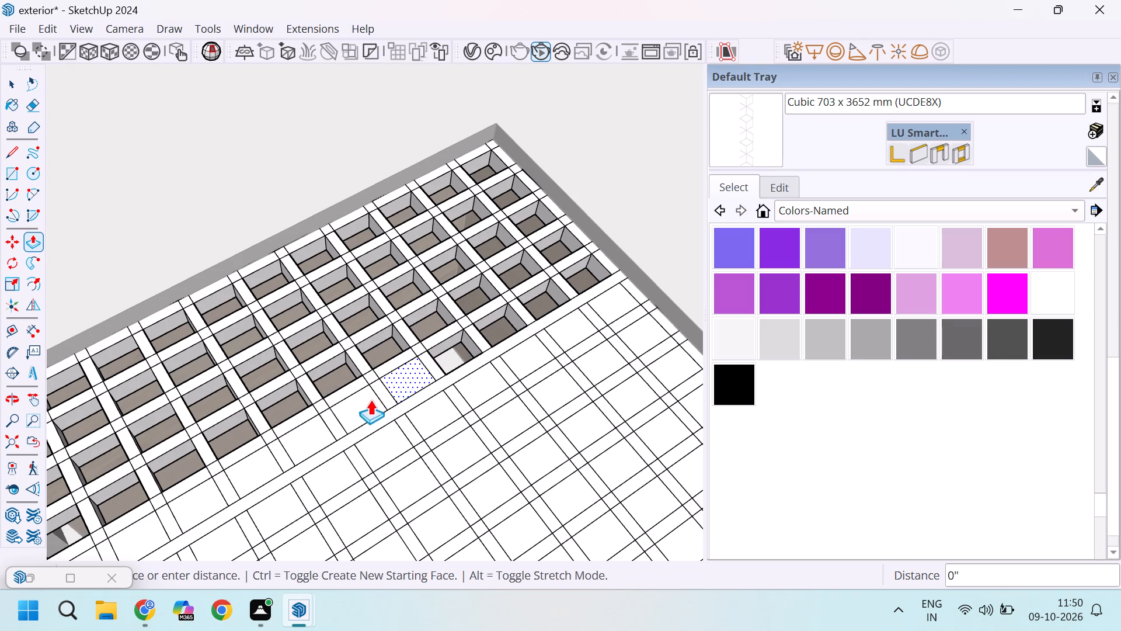
{"action": "double_click", "coordinate": [364, 404]}
{"action": "double_click", "coordinate": [315, 436]}
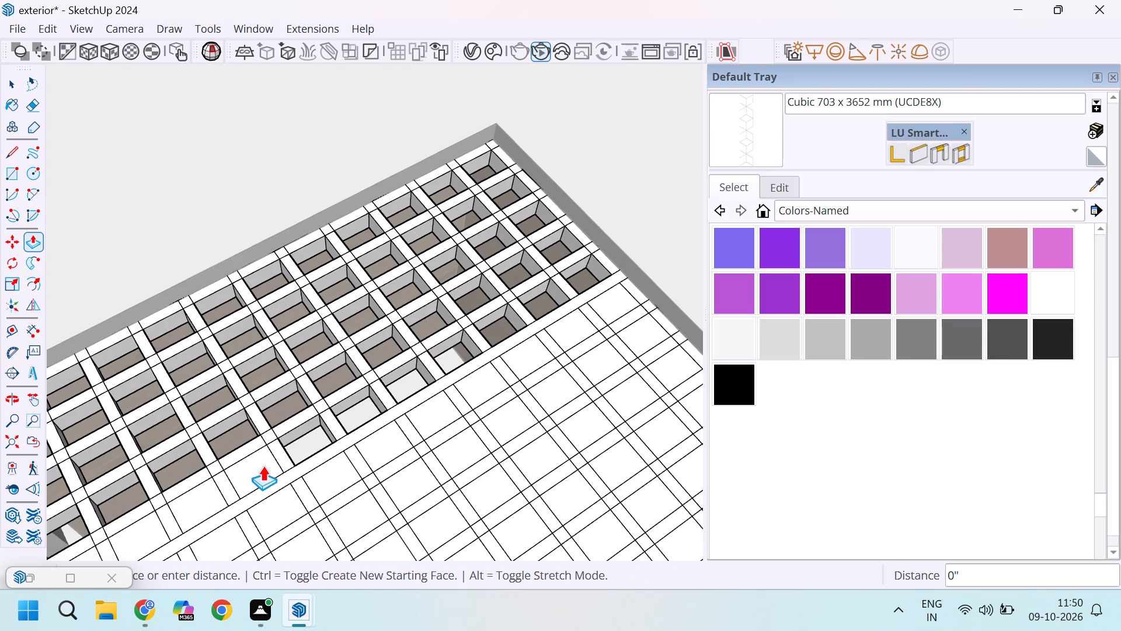
{"action": "double_click", "coordinate": [255, 469]}
{"action": "scroll", "coordinate": [444, 375], "scroll_direction": "down", "scroll_amount": 5}
{"action": "scroll", "coordinate": [269, 462], "scroll_direction": "up", "scroll_amount": 3}
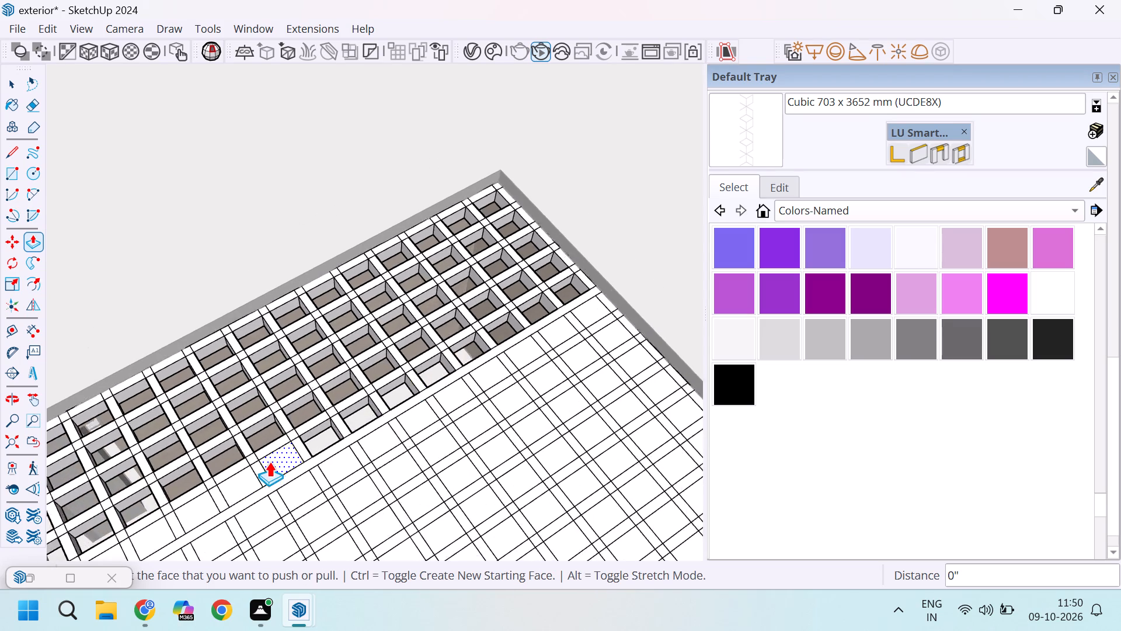
Repeat the 6" push on the remaining seven squares of the fifth row from the far edge, up to the opposite side edge.
{"action": "scroll", "coordinate": [269, 462], "scroll_direction": "up", "scroll_amount": 2}
{"action": "double_click", "coordinate": [277, 462]}
{"action": "scroll", "coordinate": [455, 380], "scroll_direction": "down", "scroll_amount": 10}
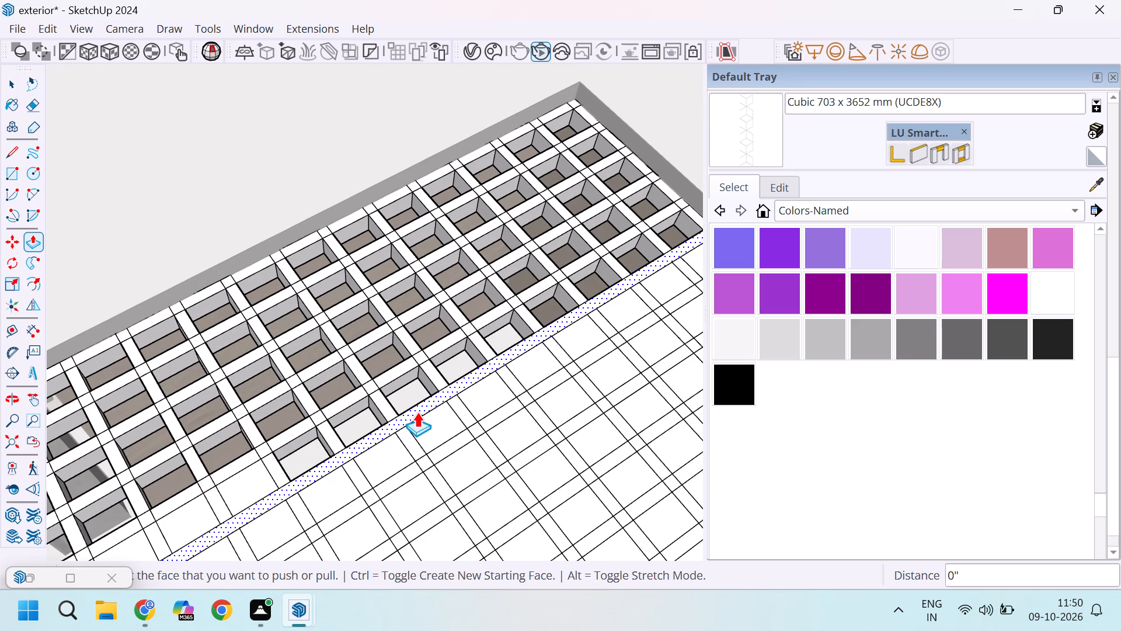
{"action": "scroll", "coordinate": [410, 391], "scroll_direction": "down", "scroll_amount": 9}
{"action": "scroll", "coordinate": [316, 460], "scroll_direction": "up", "scroll_amount": 3}
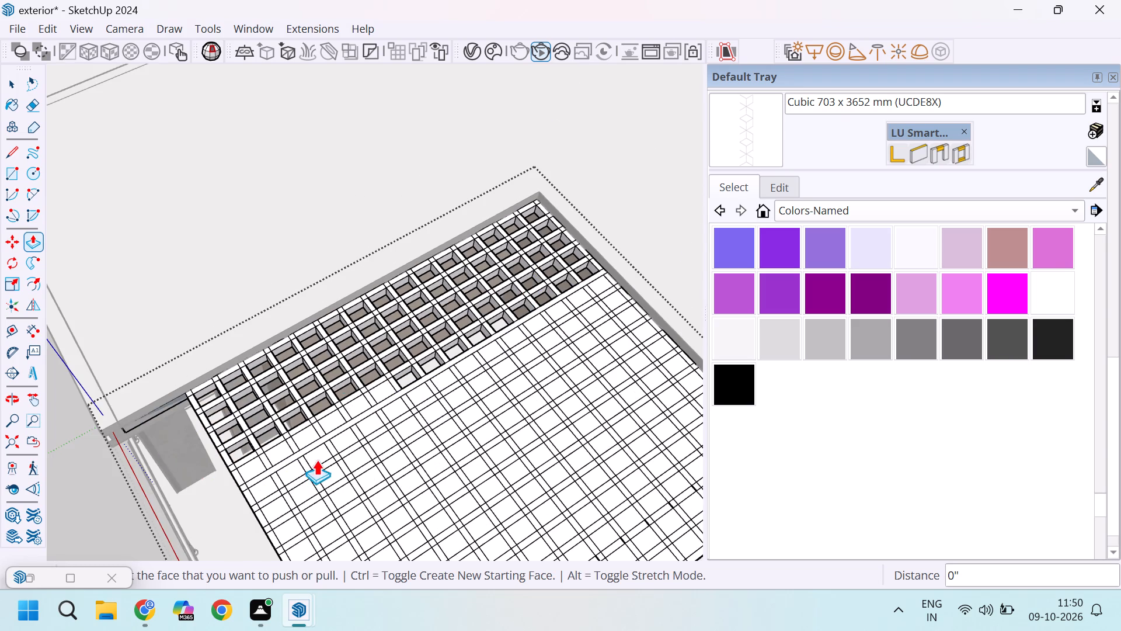
{"action": "scroll", "coordinate": [316, 460], "scroll_direction": "up", "scroll_amount": 2}
{"action": "scroll", "coordinate": [386, 386], "scroll_direction": "up", "scroll_amount": 4}
{"action": "double_click", "coordinate": [413, 363]}
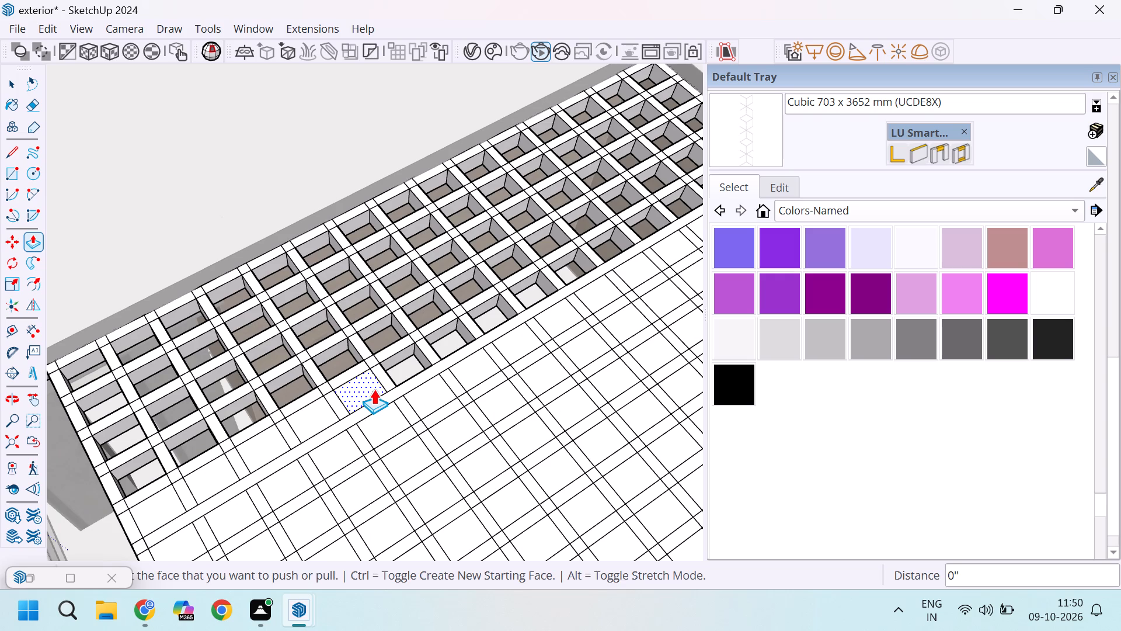
{"action": "double_click", "coordinate": [374, 389]}
{"action": "double_click", "coordinate": [310, 427]}
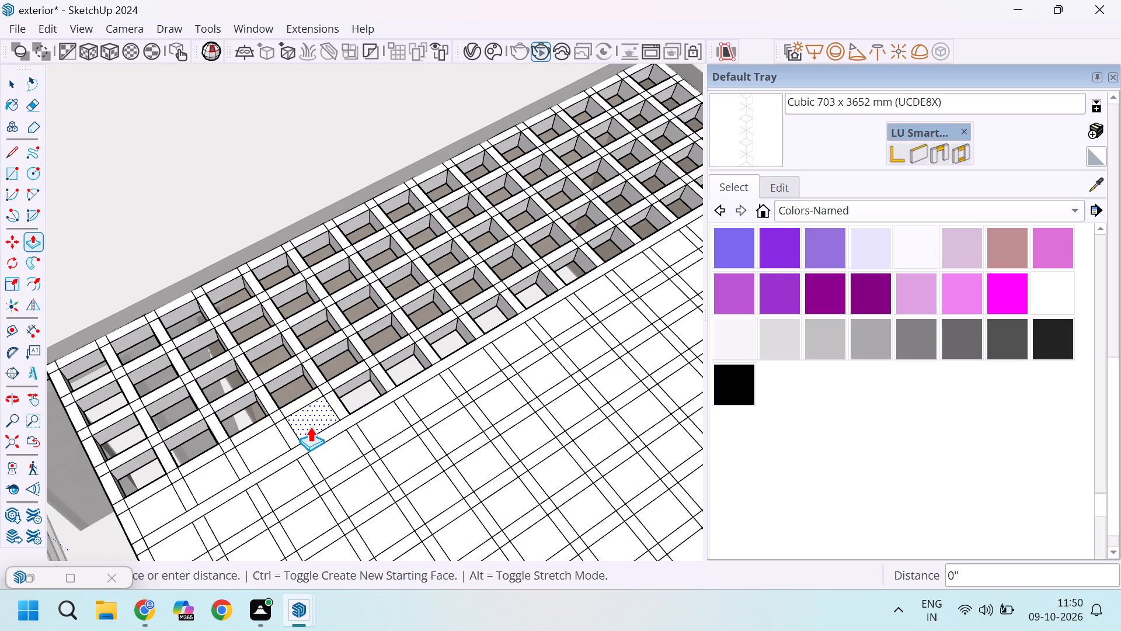
{"action": "double_click", "coordinate": [258, 458]}
{"action": "double_click", "coordinate": [224, 473]}
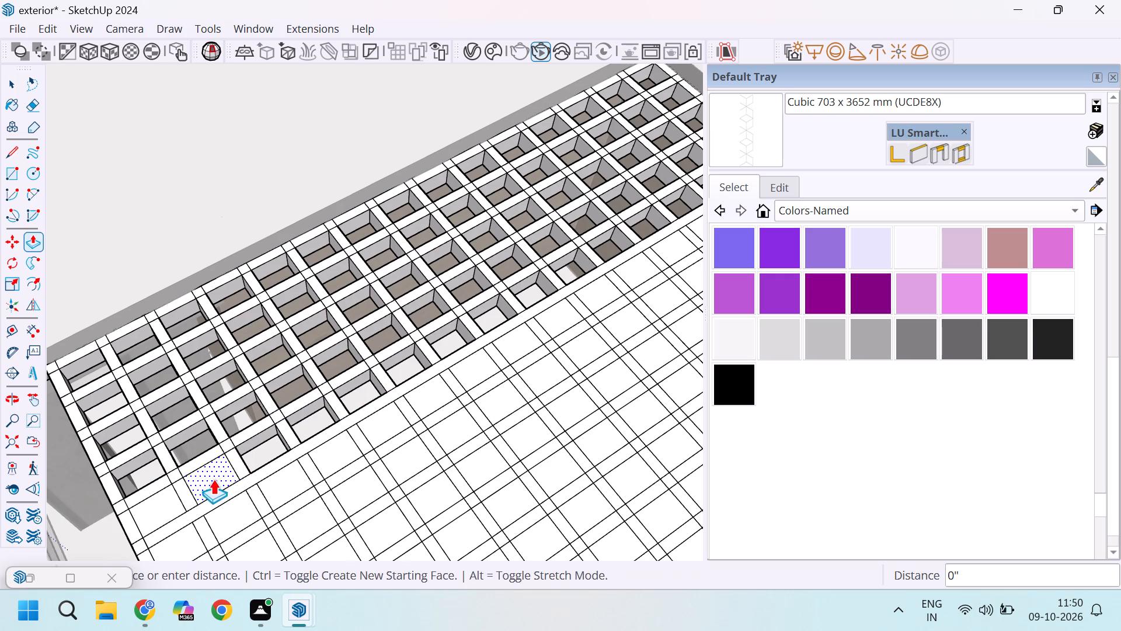
{"action": "double_click", "coordinate": [169, 499]}
Repeat the 6" push on the first eight squares of the sixth row from the far edge, starting where the fifth row ended.
{"action": "scroll", "coordinate": [271, 383], "scroll_direction": "down", "scroll_amount": 5}
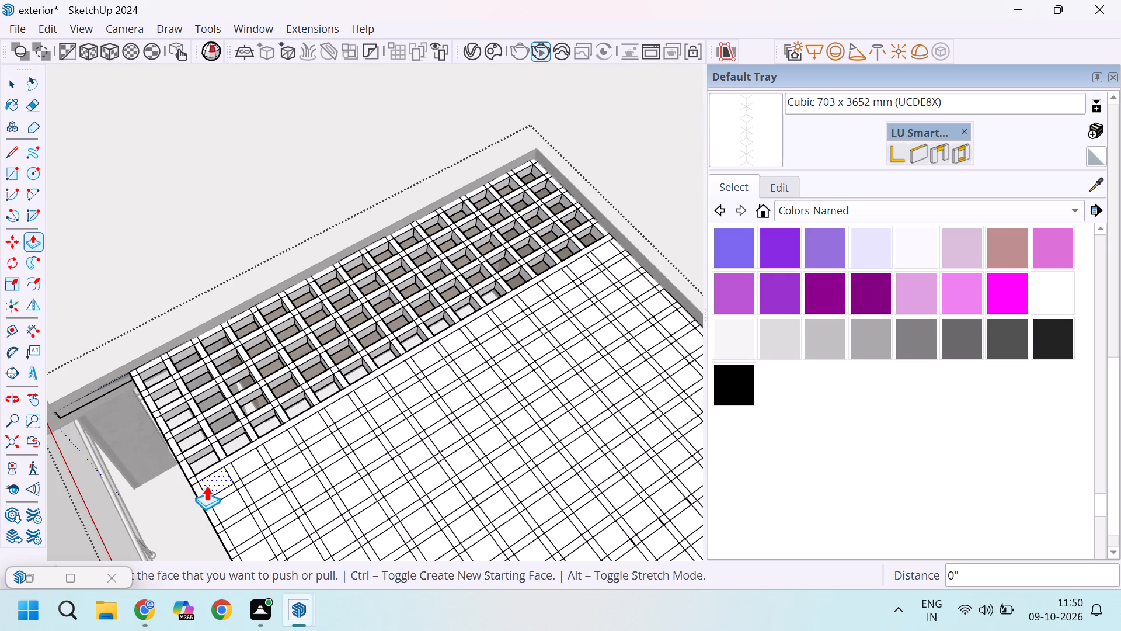
{"action": "double_click", "coordinate": [206, 486]}
{"action": "double_click", "coordinate": [240, 468]}
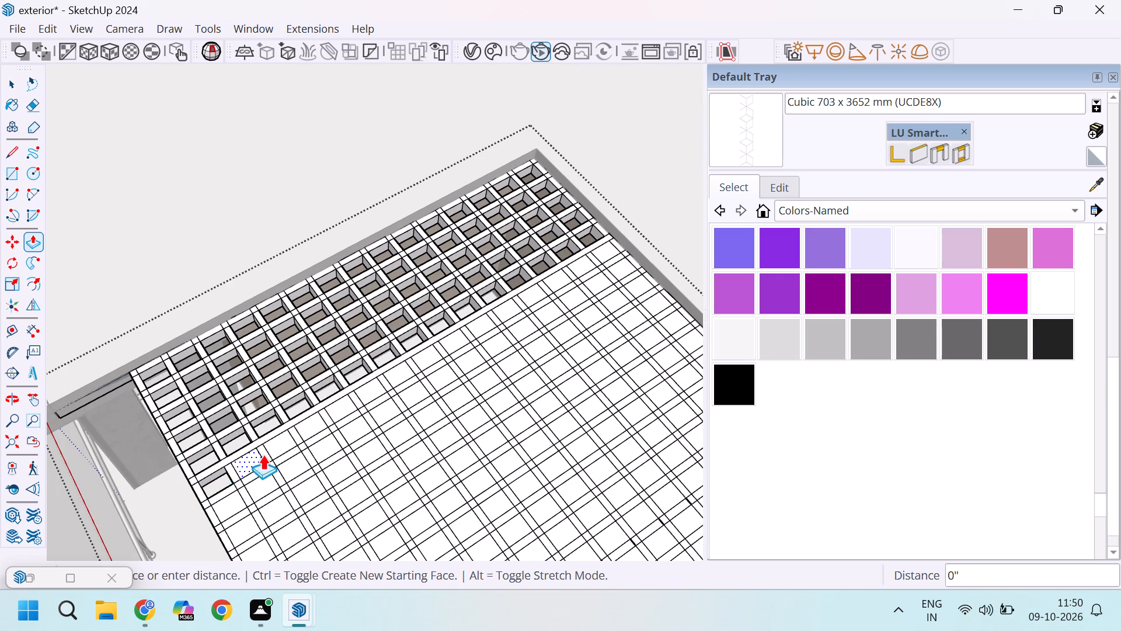
{"action": "double_click", "coordinate": [281, 446]}
{"action": "double_click", "coordinate": [317, 428]}
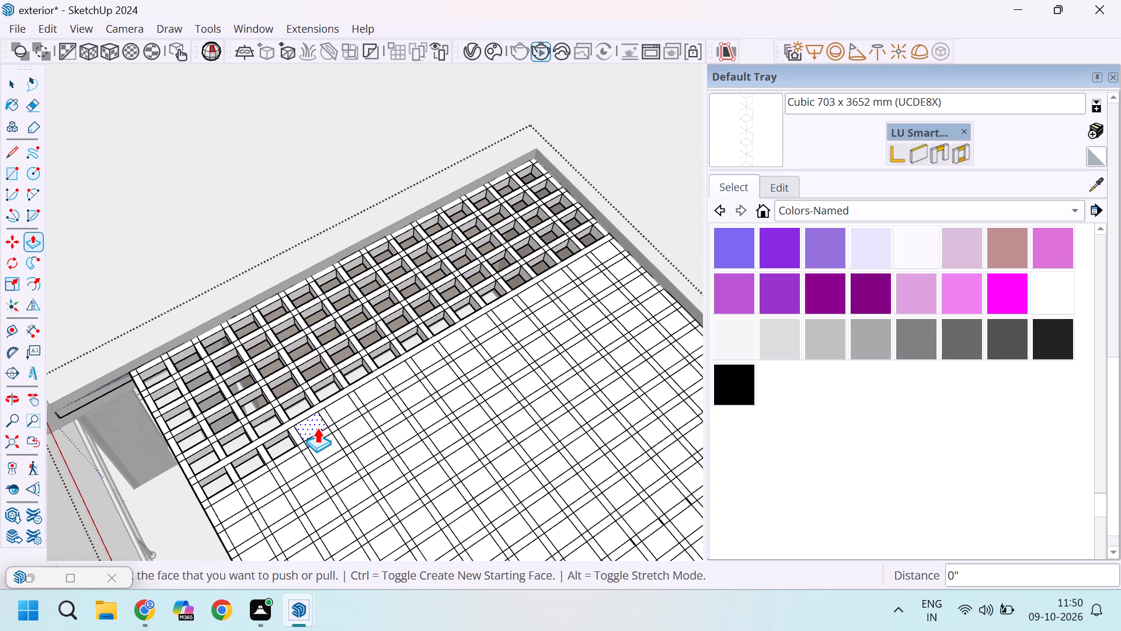
{"action": "double_click", "coordinate": [342, 414]}
{"action": "double_click", "coordinate": [367, 390]}
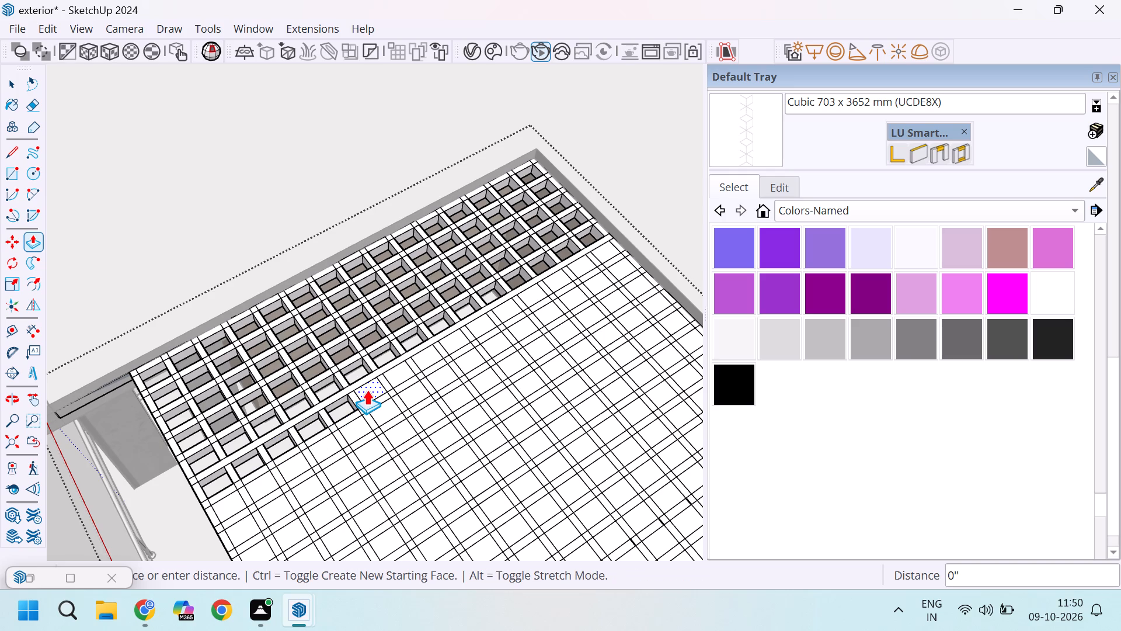
{"action": "double_click", "coordinate": [404, 367]}
{"action": "double_click", "coordinate": [430, 360]}
Repeat the 6" push on the remaining seven squares of the sixth row from the far edge, up to the opposite side edge.
{"action": "double_click", "coordinate": [456, 344]}
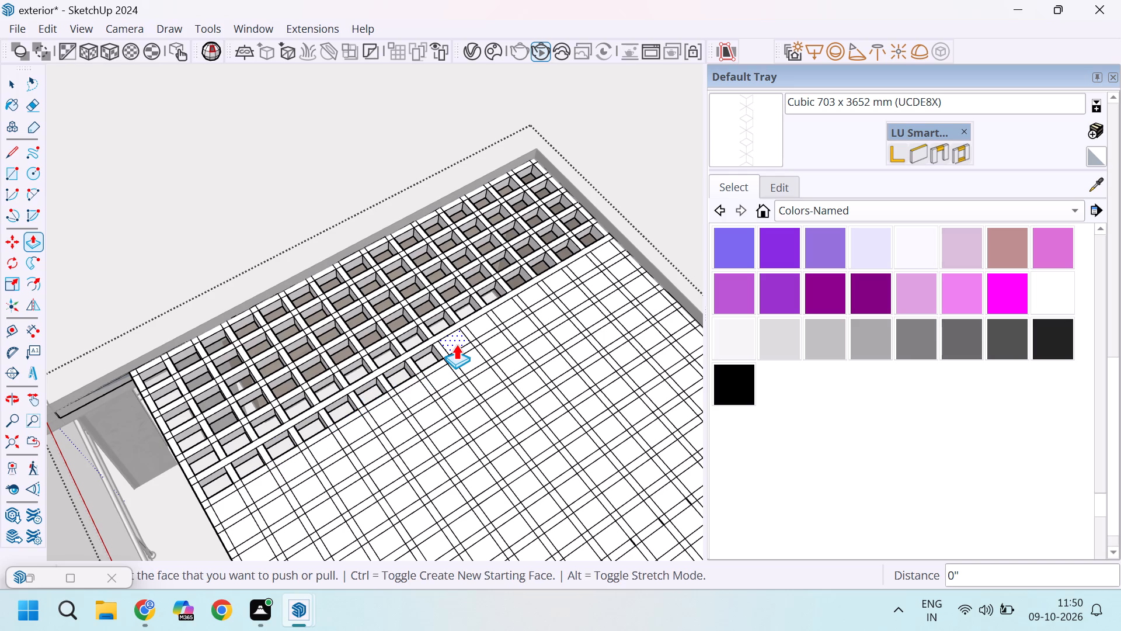
{"action": "double_click", "coordinate": [482, 325]}
{"action": "double_click", "coordinate": [507, 312]}
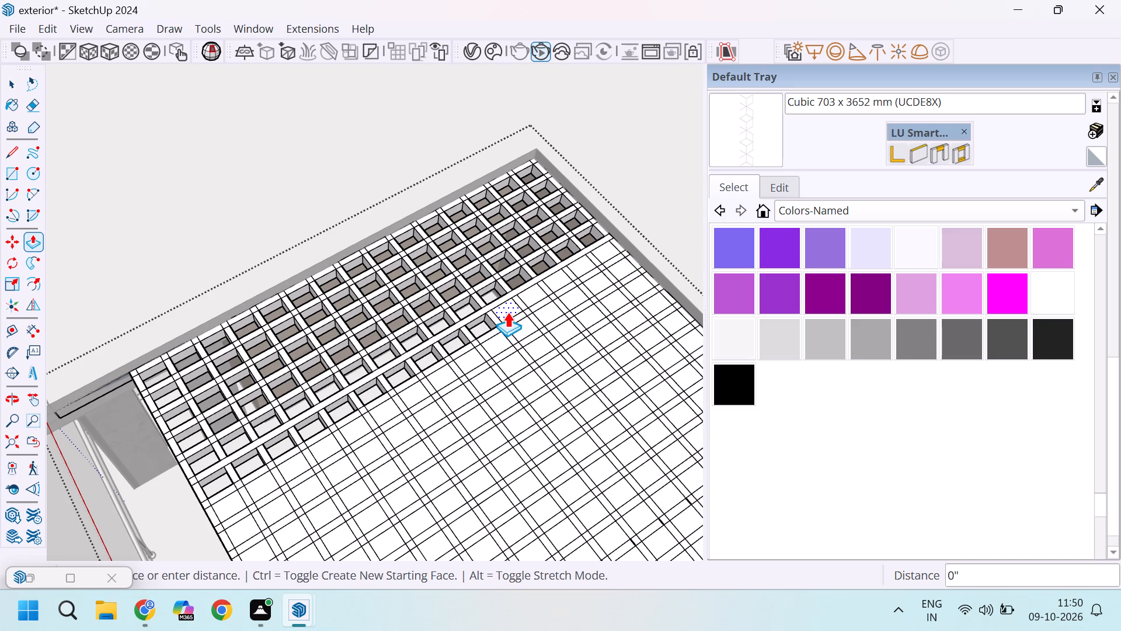
{"action": "double_click", "coordinate": [530, 294]}
{"action": "double_click", "coordinate": [558, 280]}
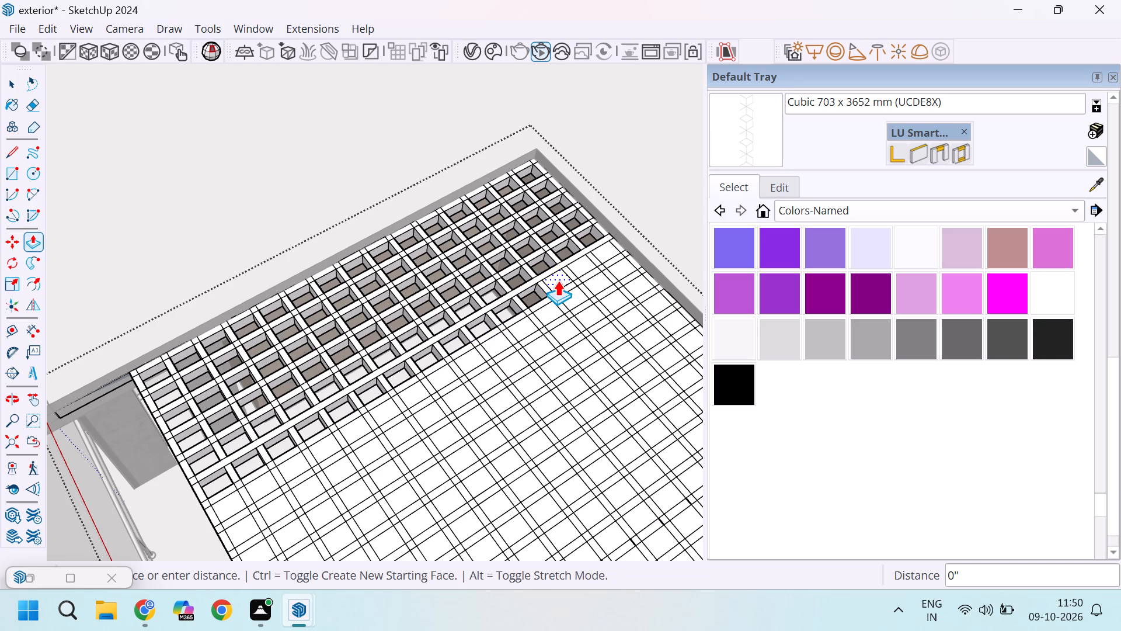
{"action": "double_click", "coordinate": [584, 268]}
{"action": "double_click", "coordinate": [604, 255]}
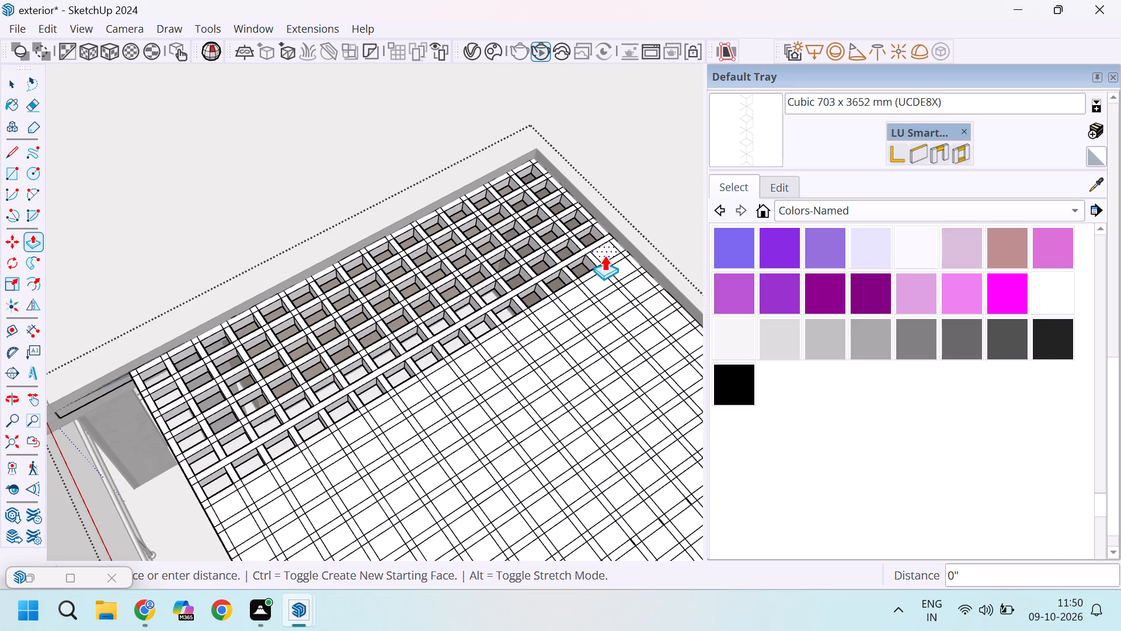
Repeat the 6" push on the first eight squares of the seventh row from the far edge, starting where the sixth row ended.
{"action": "double_click", "coordinate": [622, 267]}
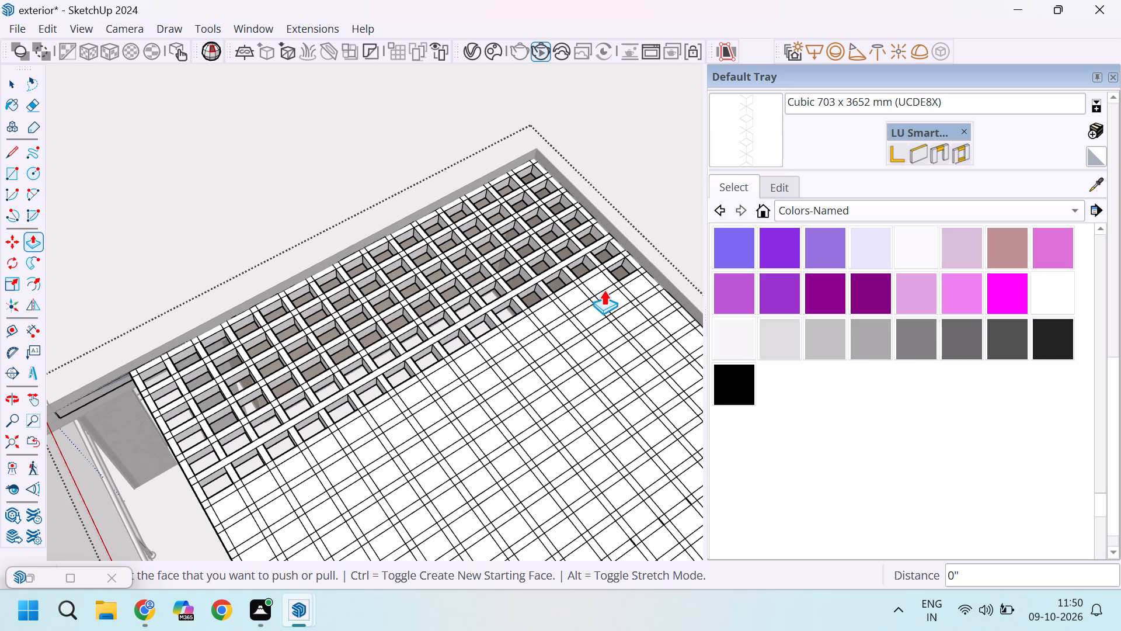
{"action": "double_click", "coordinate": [600, 285]}
{"action": "double_click", "coordinate": [579, 294]}
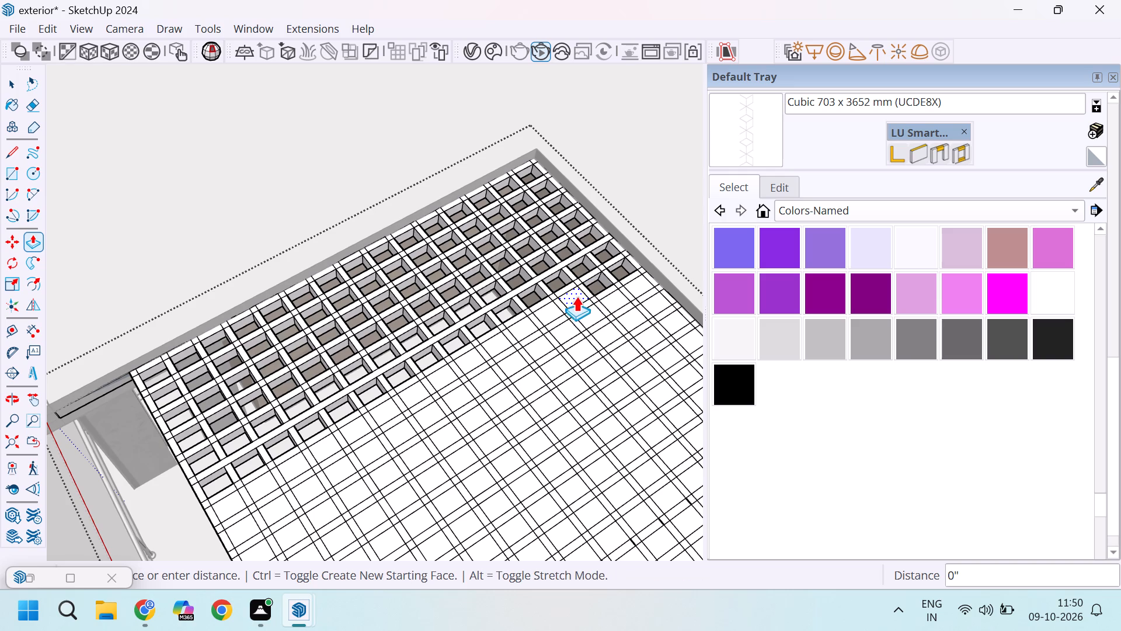
{"action": "double_click", "coordinate": [549, 314]}
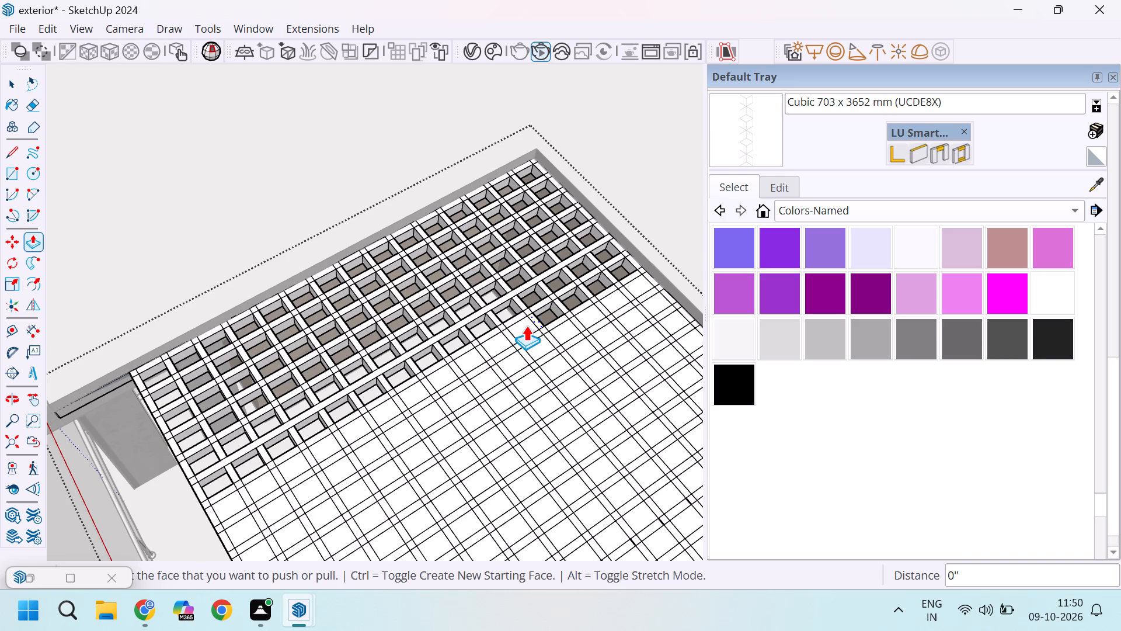
{"action": "double_click", "coordinate": [526, 325]}
{"action": "double_click", "coordinate": [497, 350]}
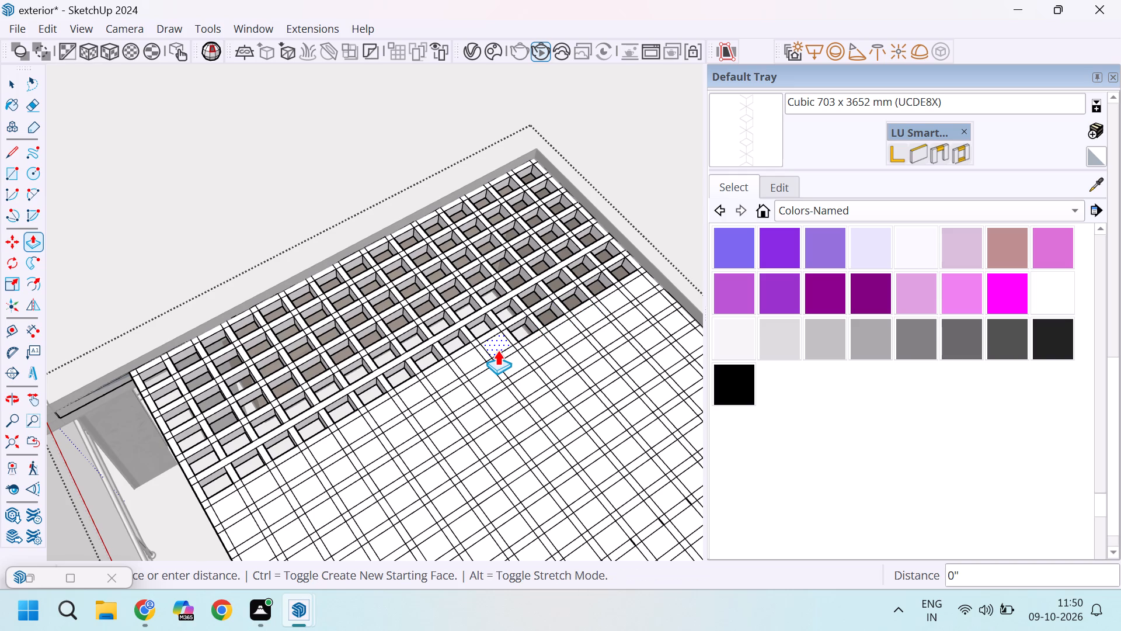
{"action": "double_click", "coordinate": [474, 359]}
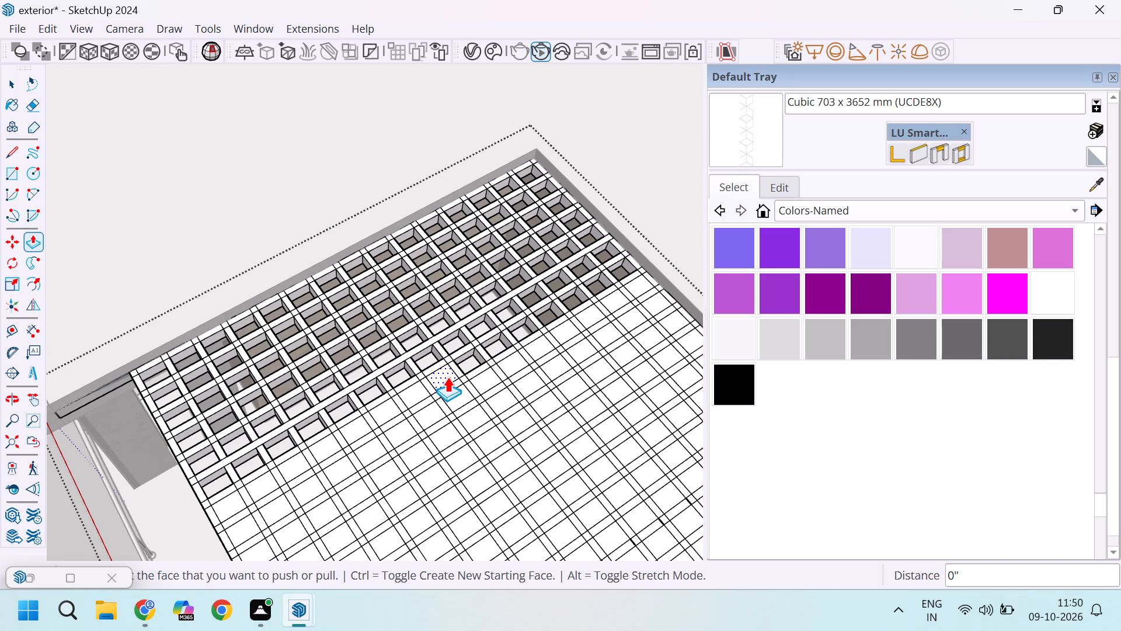
{"action": "double_click", "coordinate": [447, 377]}
Repeat the 6" push on the remaining seven squares of the seventh row from the far edge, up to the opposite side edge.
{"action": "double_click", "coordinate": [419, 393]}
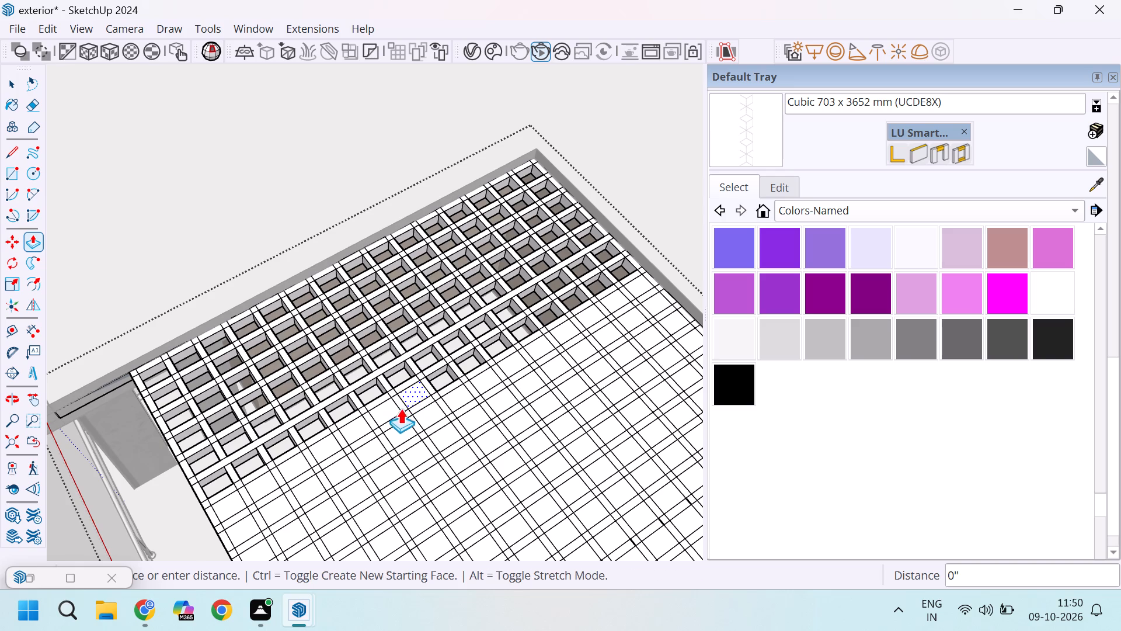
{"action": "double_click", "coordinate": [387, 411]}
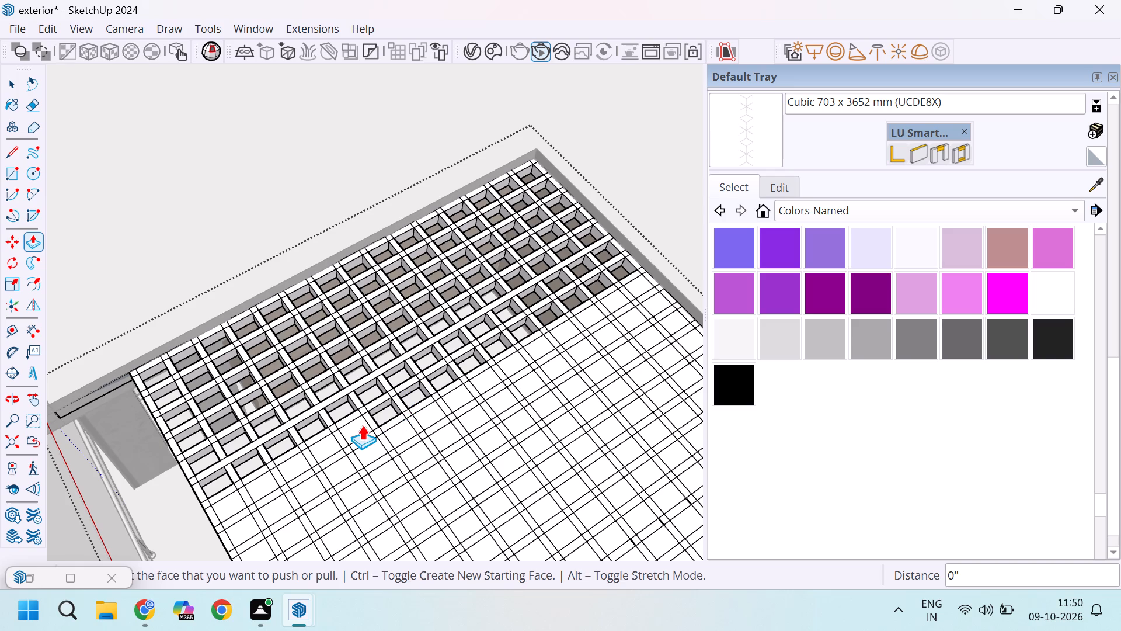
{"action": "double_click", "coordinate": [359, 427]}
{"action": "double_click", "coordinate": [333, 443]}
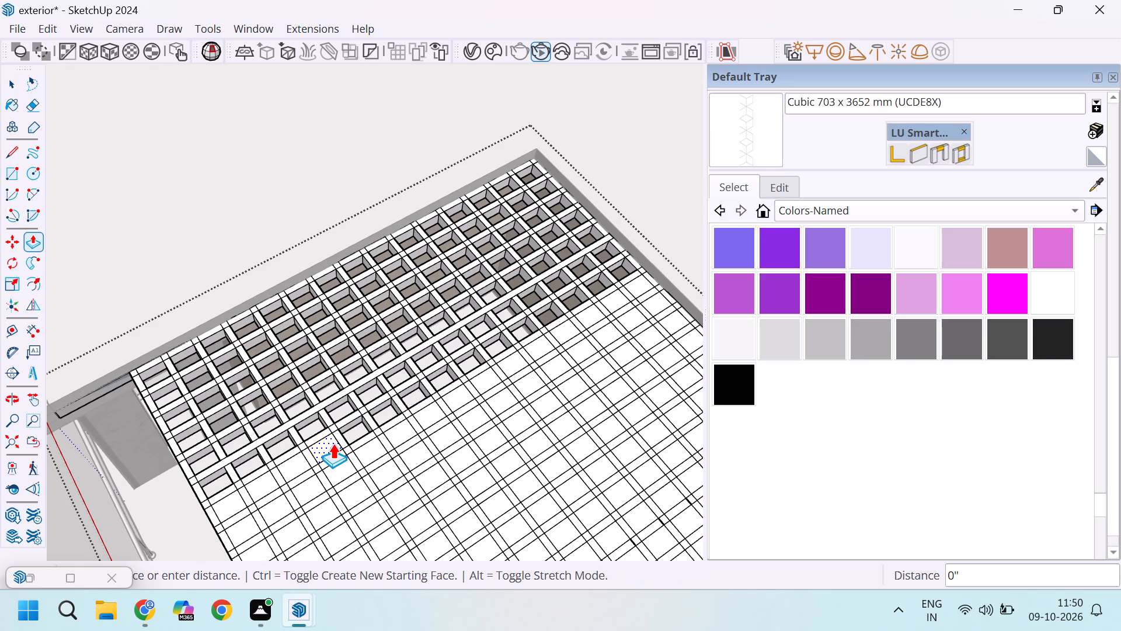
{"action": "double_click", "coordinate": [300, 463]}
{"action": "double_click", "coordinate": [259, 483]}
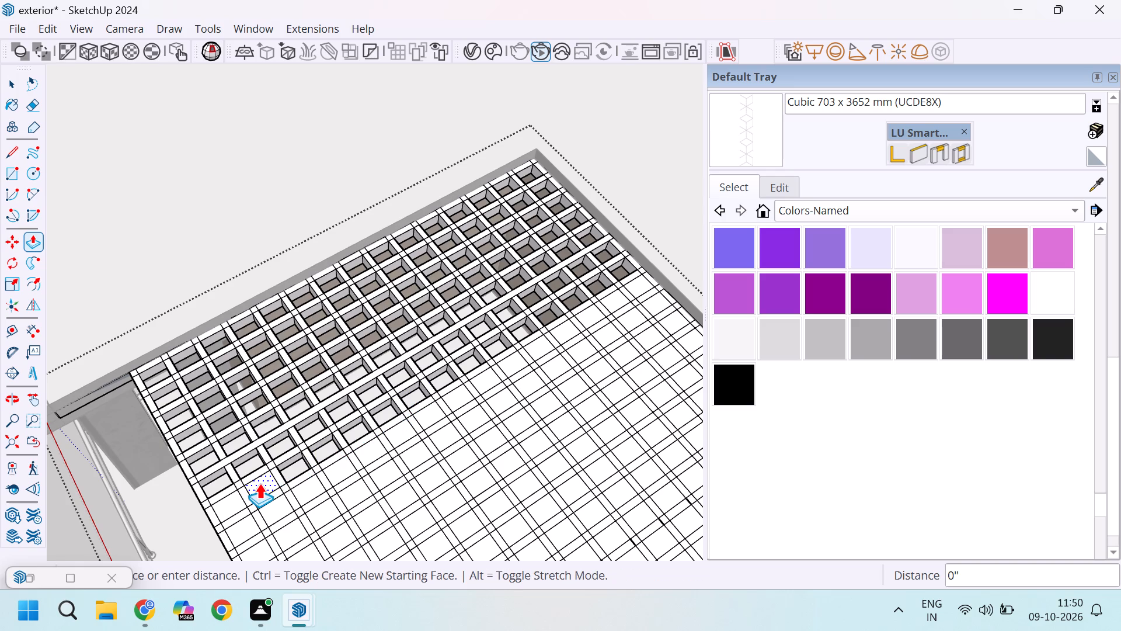
{"action": "double_click", "coordinate": [227, 503]}
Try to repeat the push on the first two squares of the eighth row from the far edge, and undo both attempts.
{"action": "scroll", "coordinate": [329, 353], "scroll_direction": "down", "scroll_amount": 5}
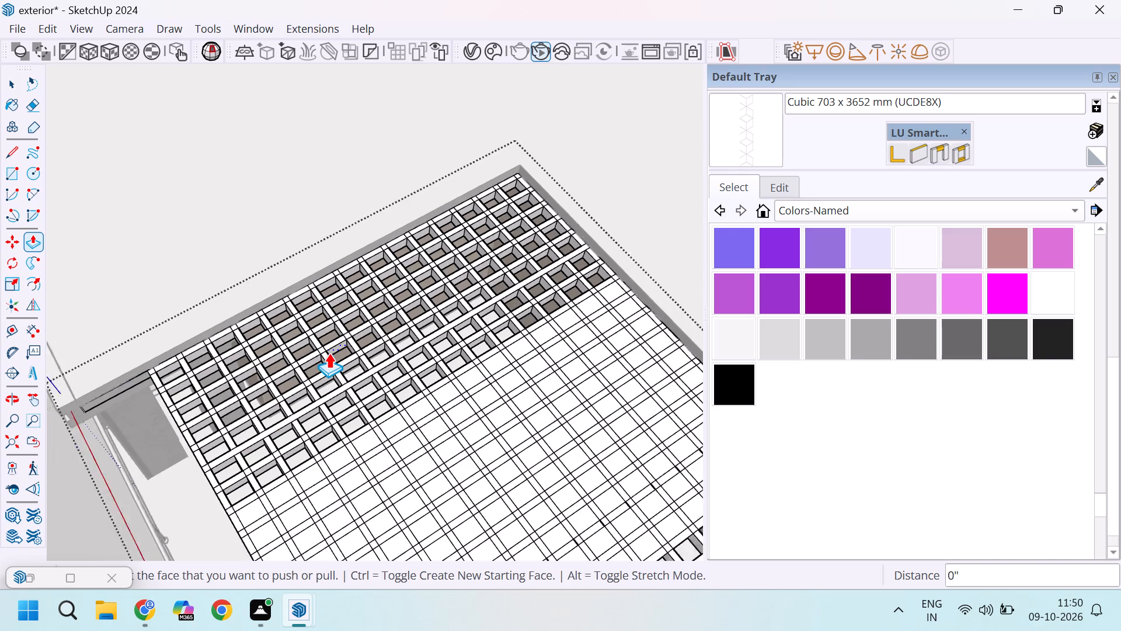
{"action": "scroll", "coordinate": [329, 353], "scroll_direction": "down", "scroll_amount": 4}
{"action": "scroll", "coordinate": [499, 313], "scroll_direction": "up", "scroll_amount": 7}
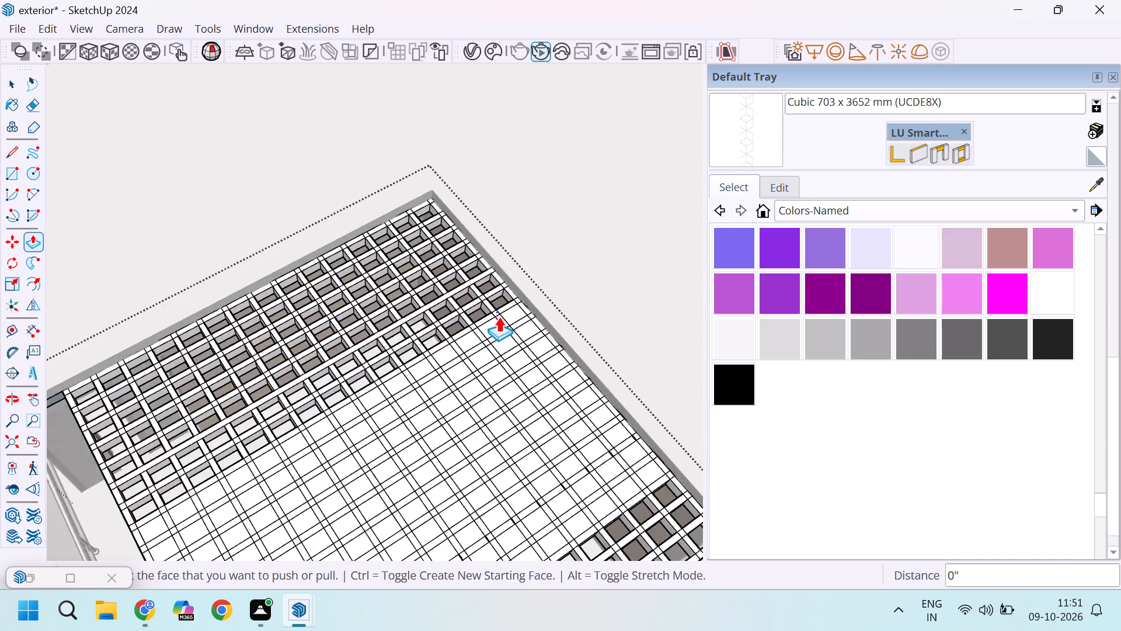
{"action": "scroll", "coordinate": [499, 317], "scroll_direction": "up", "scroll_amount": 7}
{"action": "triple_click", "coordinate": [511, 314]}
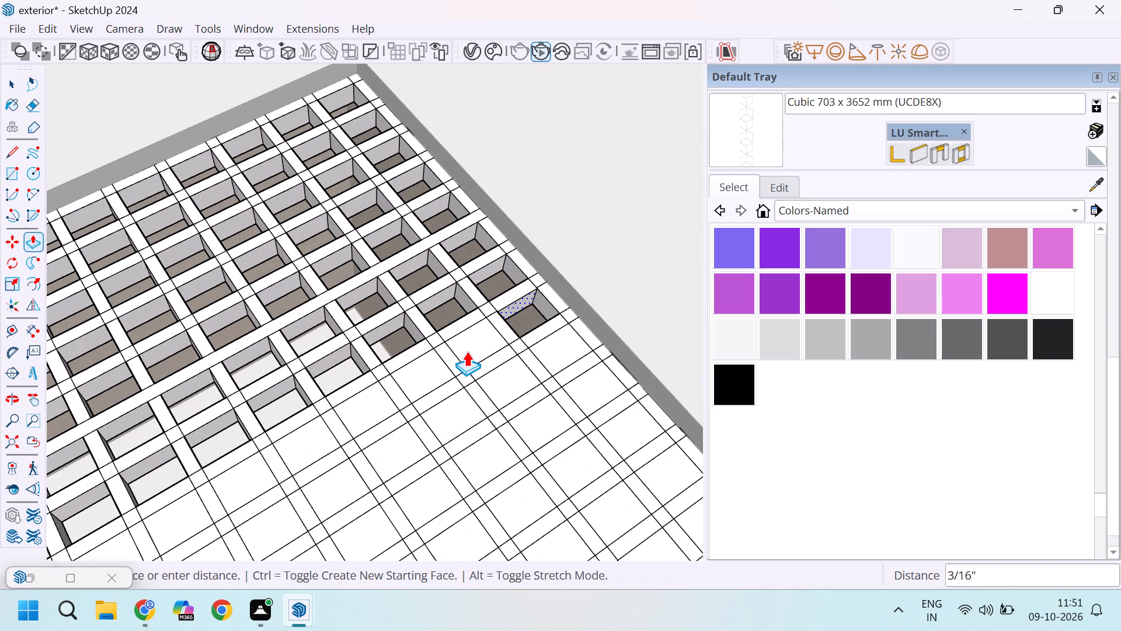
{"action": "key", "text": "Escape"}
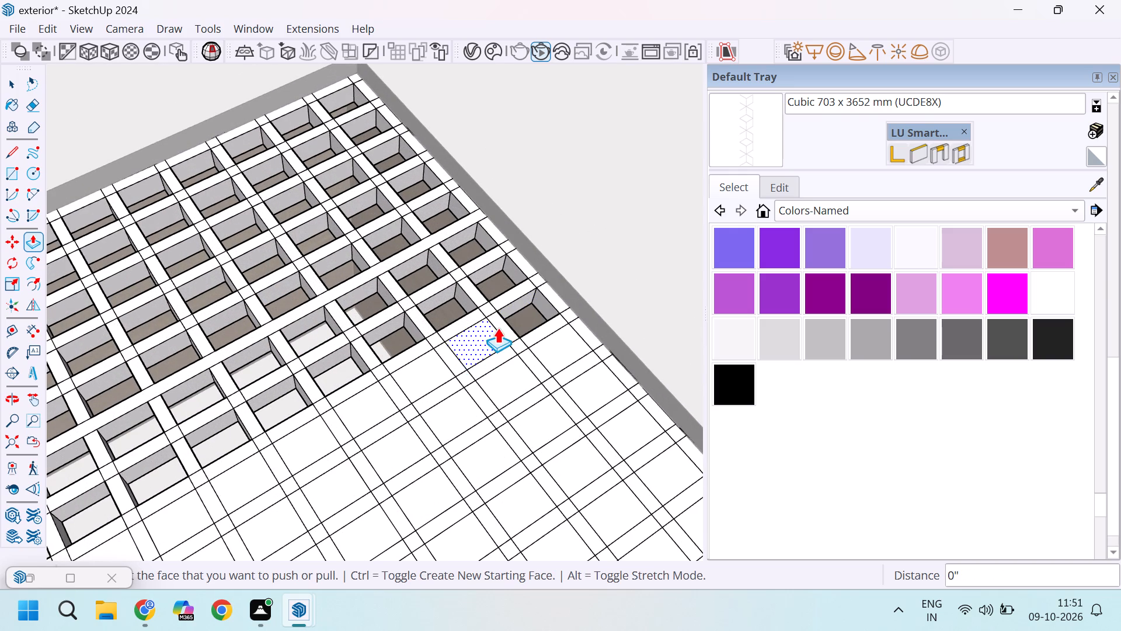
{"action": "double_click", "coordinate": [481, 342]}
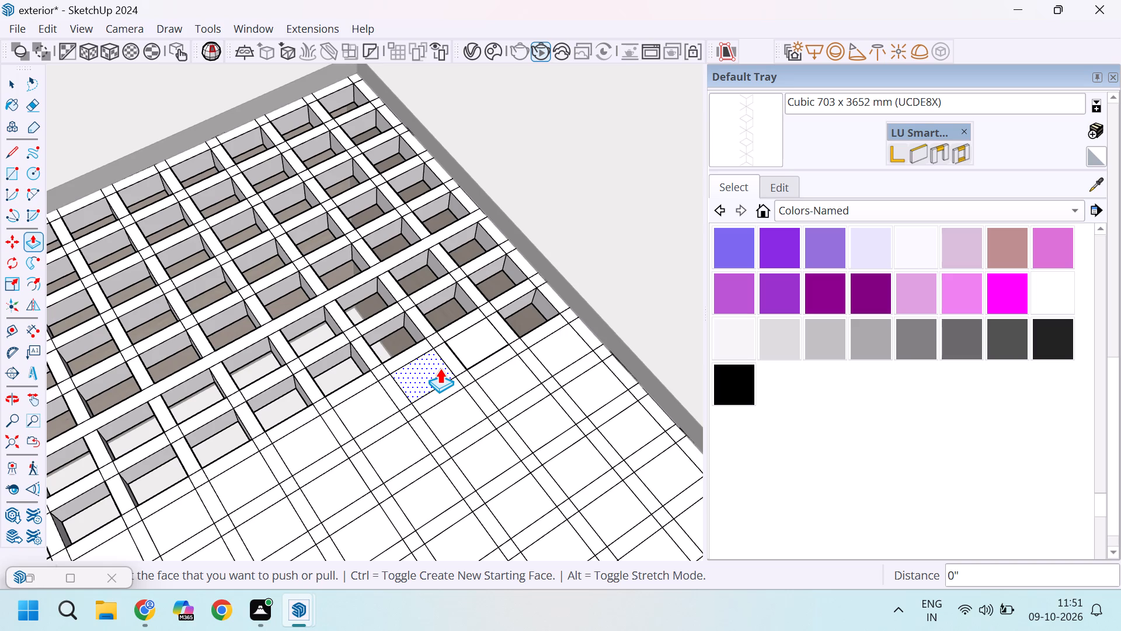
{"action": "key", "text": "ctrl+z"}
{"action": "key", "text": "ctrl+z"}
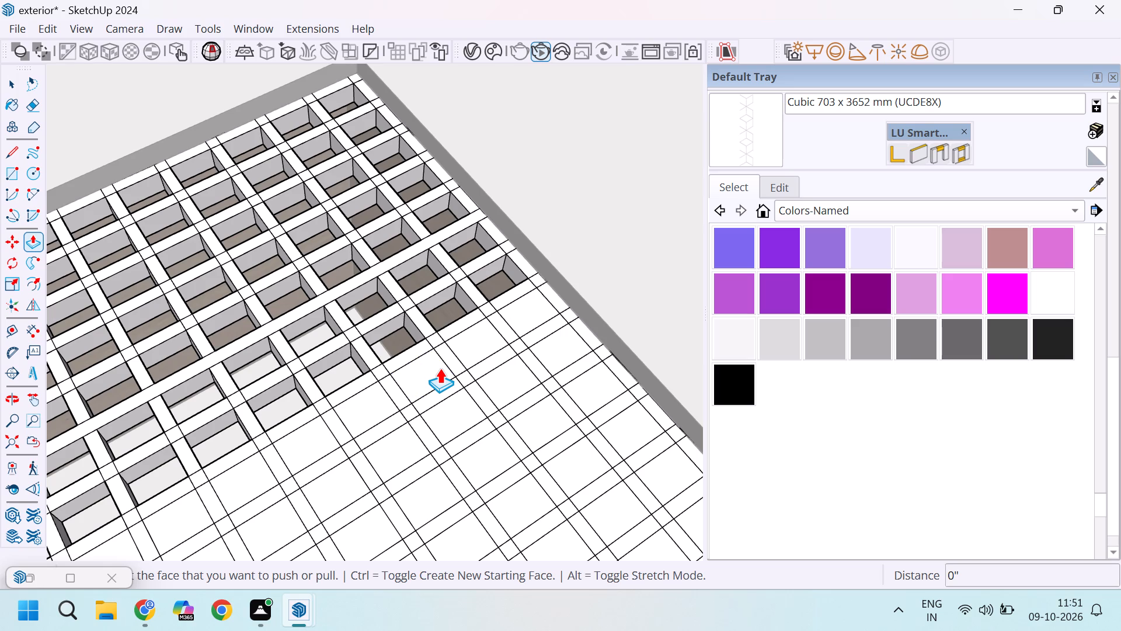
Push the first square of the eighth row from the far edge down 6", and repeat on the row's following seven squares.
{"action": "left_click", "coordinate": [527, 315]}
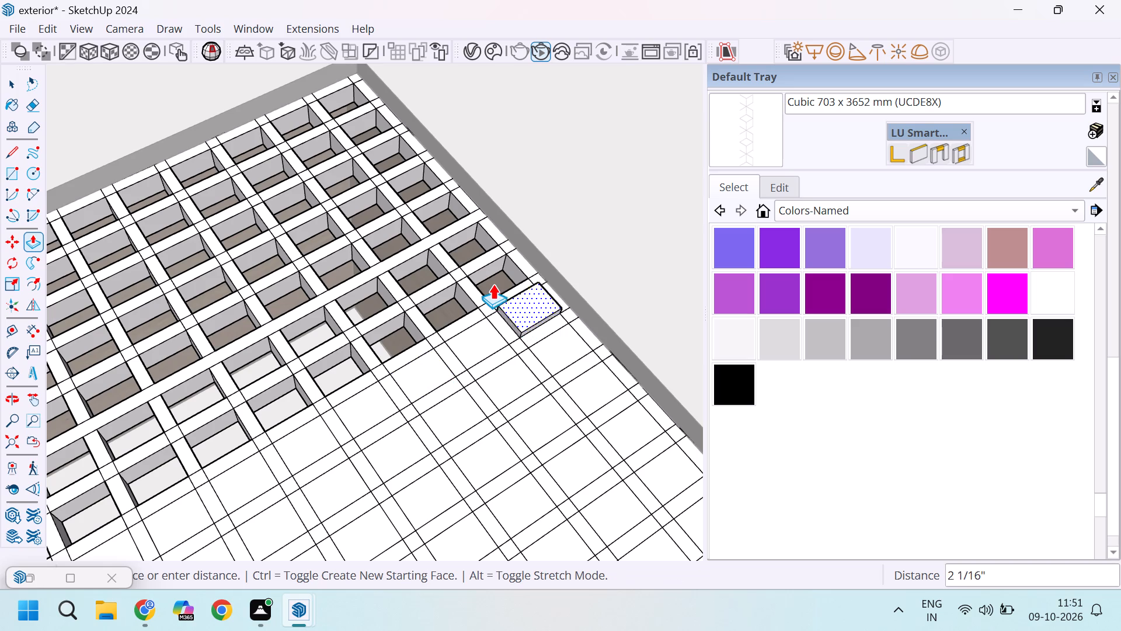
{"action": "left_click", "coordinate": [492, 282]}
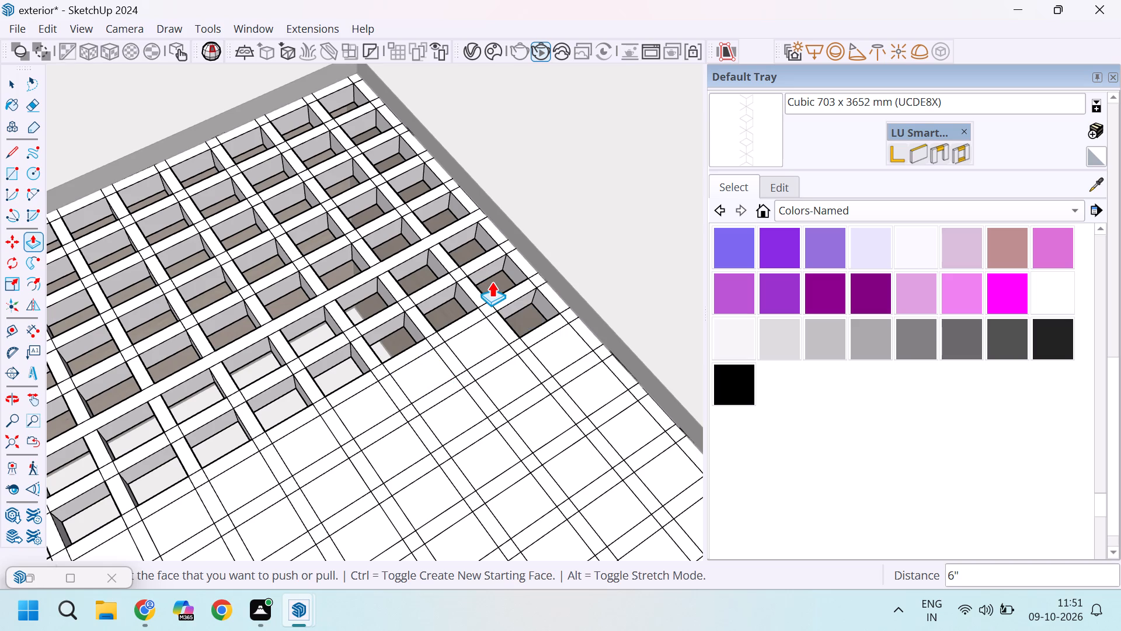
{"action": "double_click", "coordinate": [471, 338]}
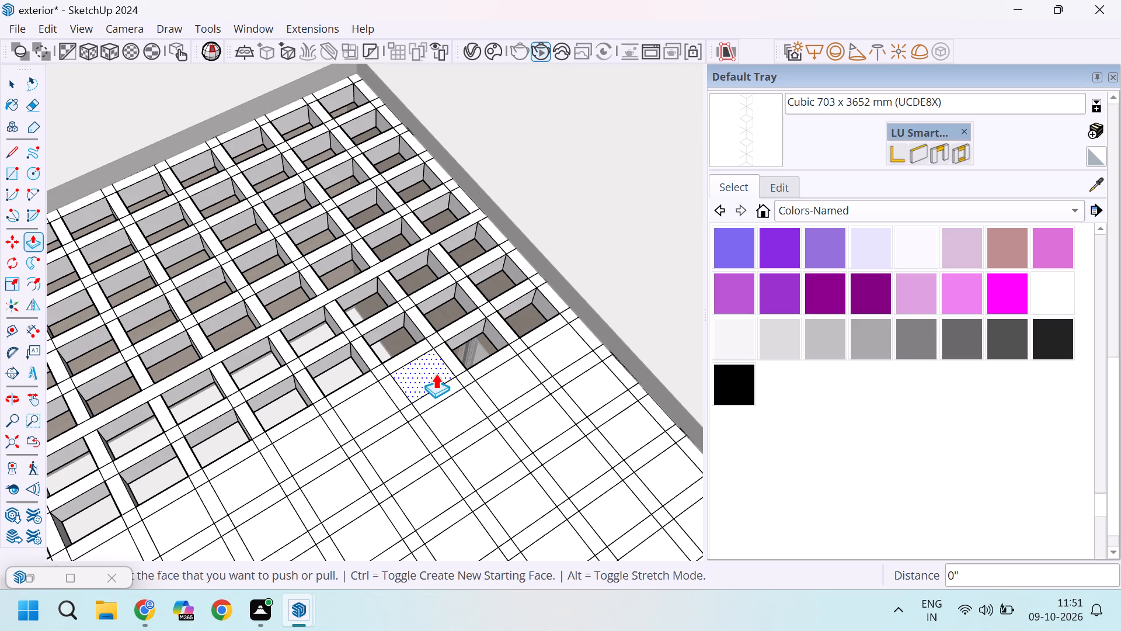
{"action": "double_click", "coordinate": [436, 373]}
{"action": "double_click", "coordinate": [365, 400]}
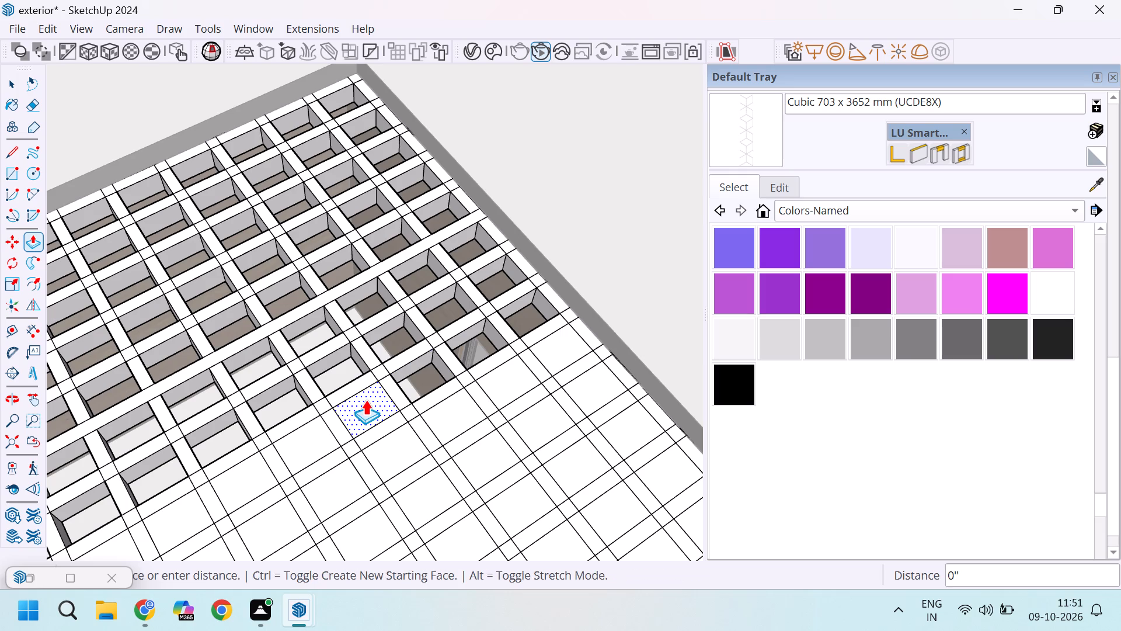
{"action": "scroll", "coordinate": [365, 400], "scroll_direction": "down", "scroll_amount": 5}
{"action": "scroll", "coordinate": [329, 426], "scroll_direction": "up", "scroll_amount": 3}
{"action": "double_click", "coordinate": [329, 426]}
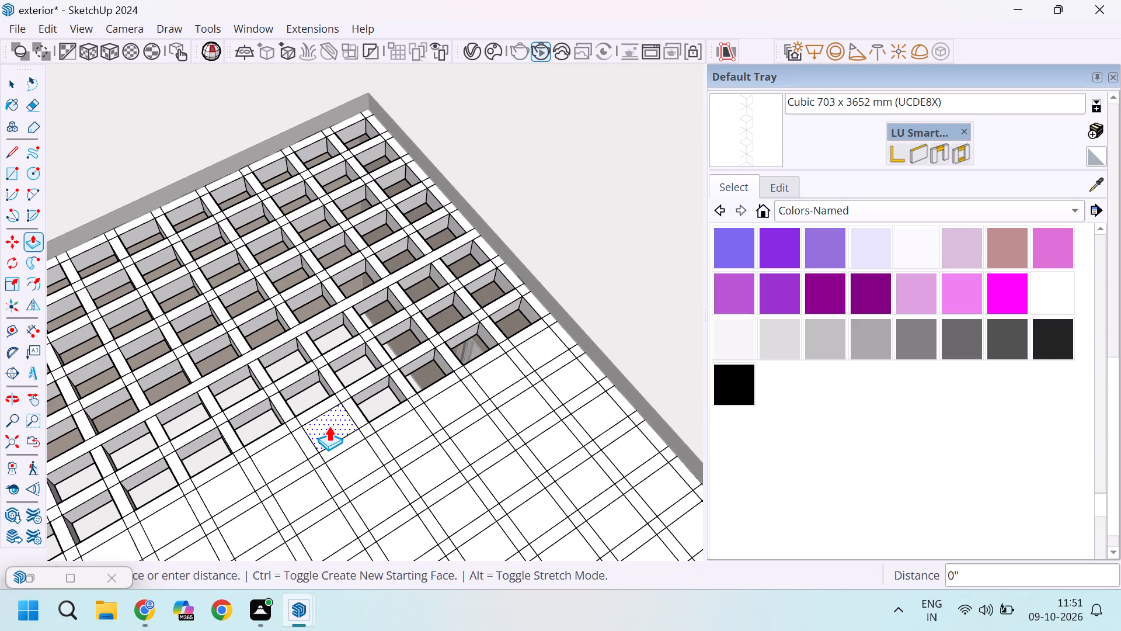
{"action": "double_click", "coordinate": [290, 448]}
{"action": "scroll", "coordinate": [427, 362], "scroll_direction": "down", "scroll_amount": 4}
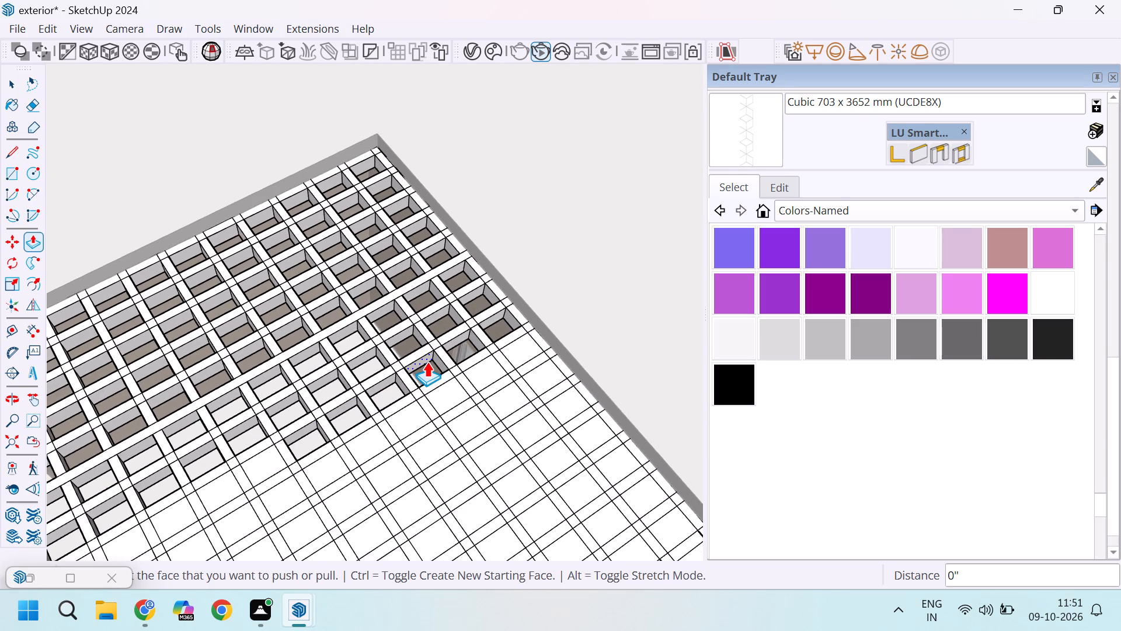
{"action": "scroll", "coordinate": [427, 362], "scroll_direction": "down", "scroll_amount": 3}
{"action": "scroll", "coordinate": [302, 419], "scroll_direction": "up", "scroll_amount": 4}
{"action": "double_click", "coordinate": [311, 435]}
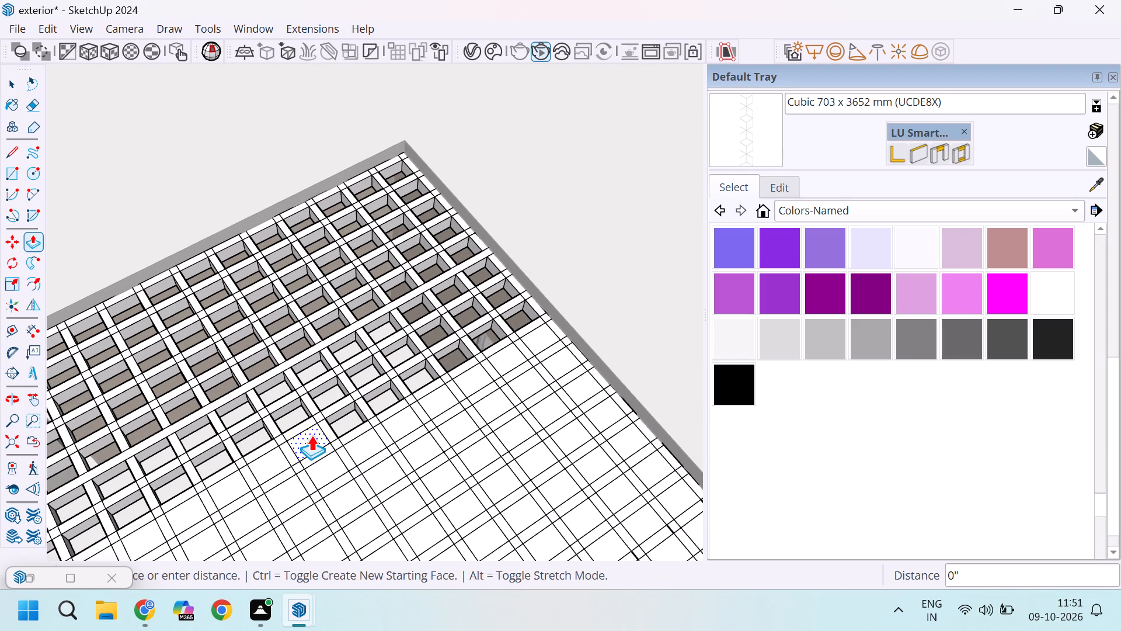
{"action": "double_click", "coordinate": [269, 465]}
Repeat the 6" push on the remaining seven squares of the eighth row from the far edge, up to the opposite side edge.
{"action": "scroll", "coordinate": [412, 366], "scroll_direction": "down", "scroll_amount": 2}
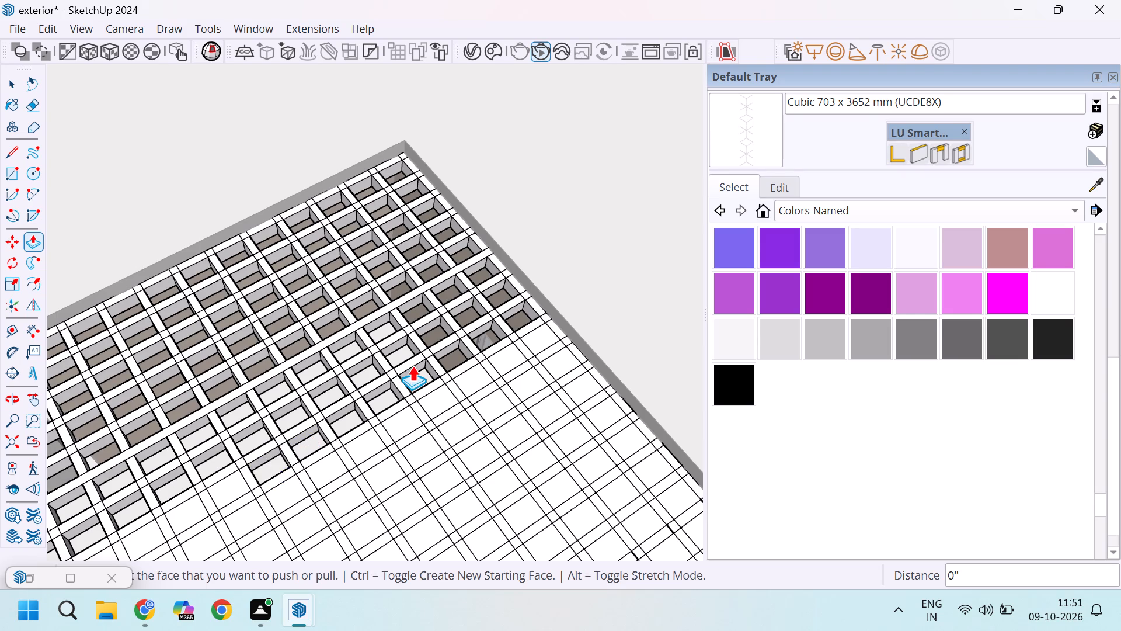
{"action": "scroll", "coordinate": [412, 366], "scroll_direction": "down", "scroll_amount": 2}
{"action": "scroll", "coordinate": [266, 453], "scroll_direction": "up", "scroll_amount": 4}
{"action": "double_click", "coordinate": [276, 458]}
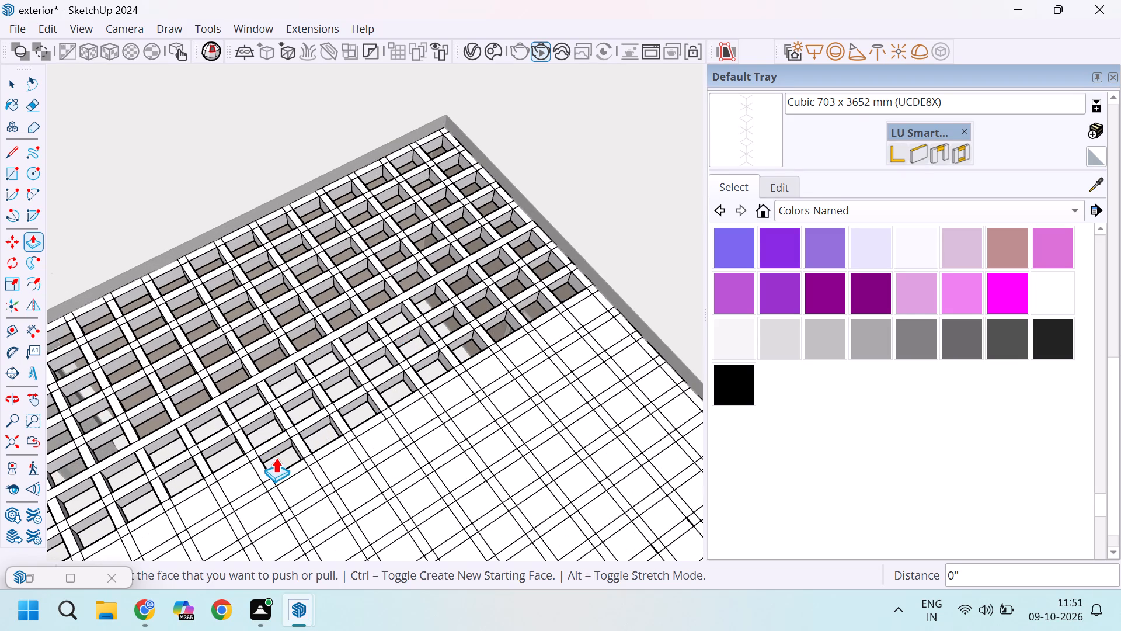
{"action": "double_click", "coordinate": [240, 474]}
{"action": "scroll", "coordinate": [412, 359], "scroll_direction": "down", "scroll_amount": 4}
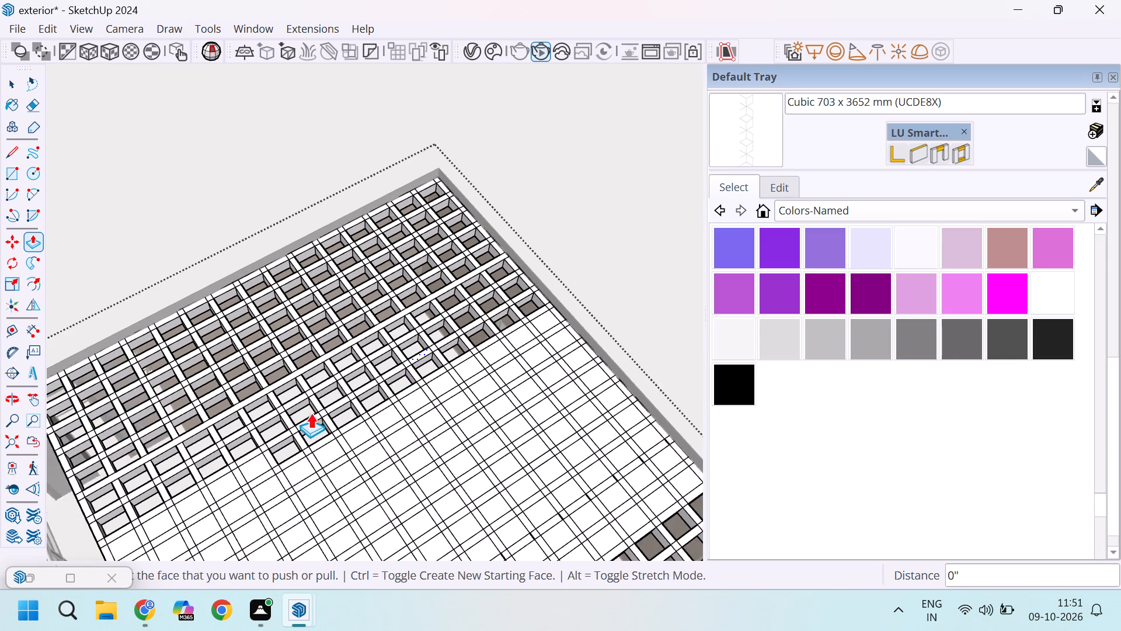
{"action": "scroll", "coordinate": [243, 454], "scroll_direction": "up", "scroll_amount": 4}
{"action": "double_click", "coordinate": [283, 462]}
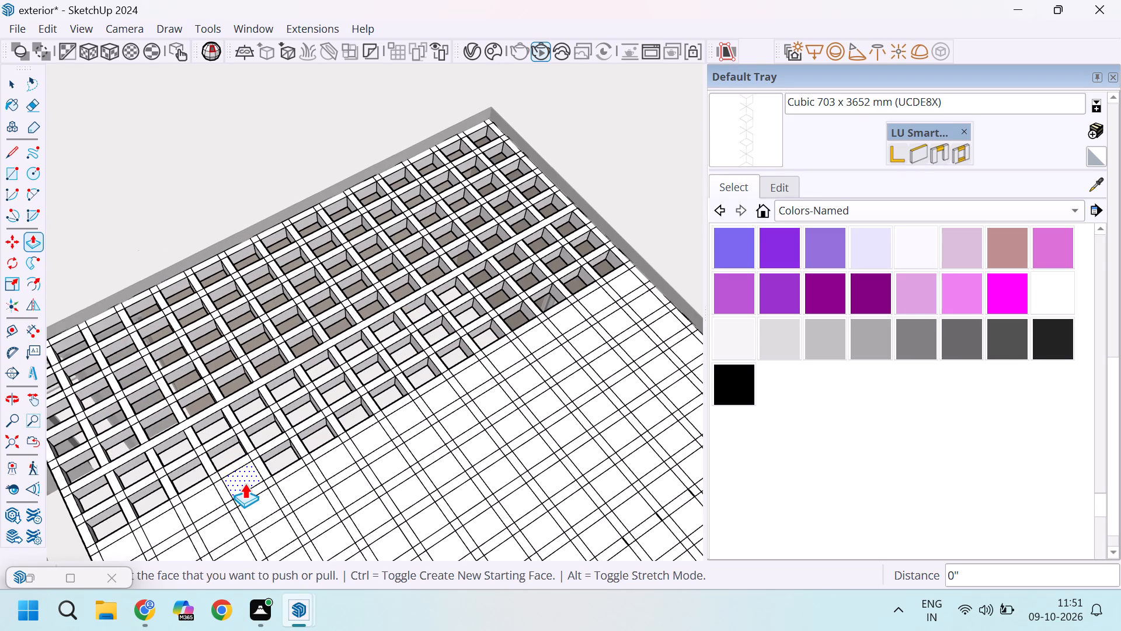
{"action": "double_click", "coordinate": [245, 483]}
{"action": "double_click", "coordinate": [213, 496]}
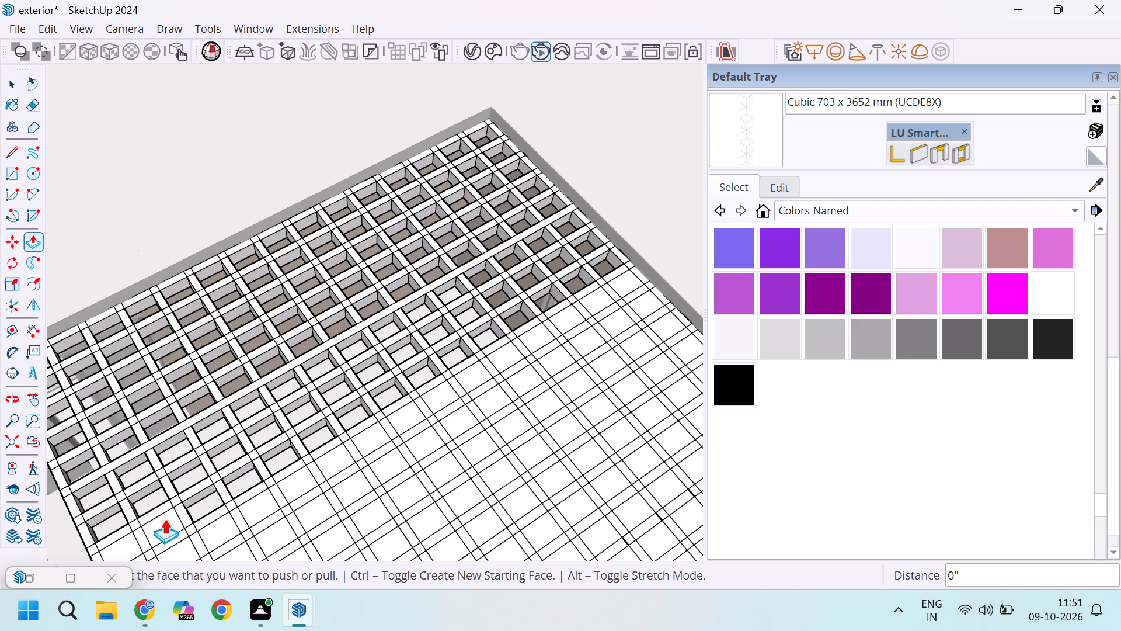
{"action": "double_click", "coordinate": [165, 519]}
{"action": "scroll", "coordinate": [426, 435], "scroll_direction": "down", "scroll_amount": 3}
{"action": "scroll", "coordinate": [166, 519], "scroll_direction": "up", "scroll_amount": 3}
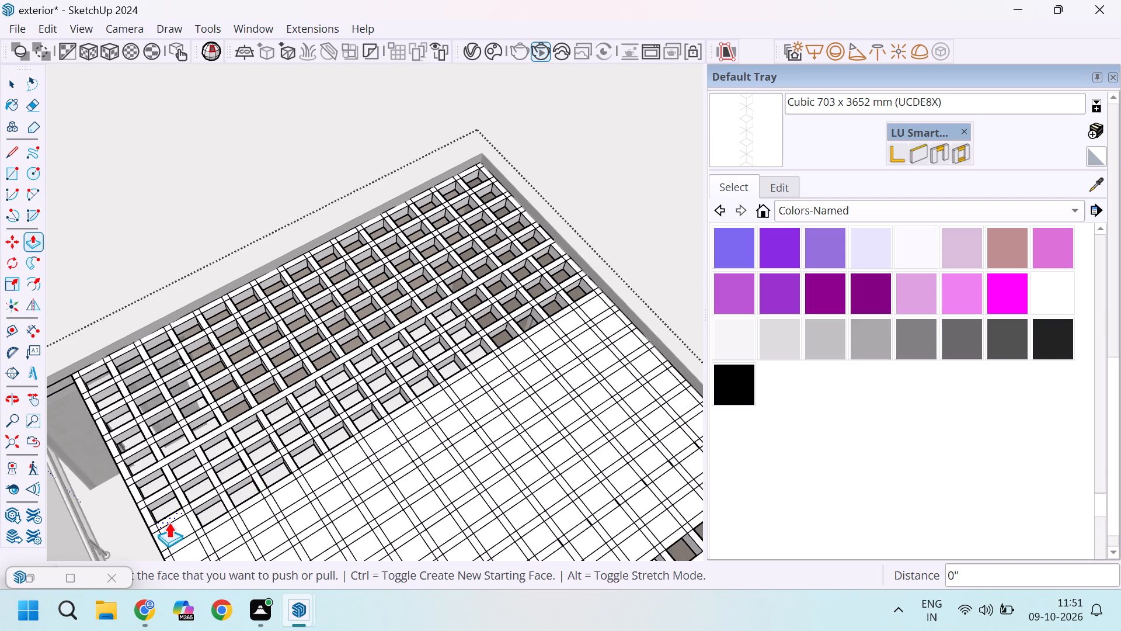
{"action": "double_click", "coordinate": [182, 535]}
Repeat the 6" push on the nine flat squares along the side edge where the eighth row ended, closing the gap between the recessed areas.
{"action": "scroll", "coordinate": [321, 355], "scroll_direction": "down", "scroll_amount": 10}
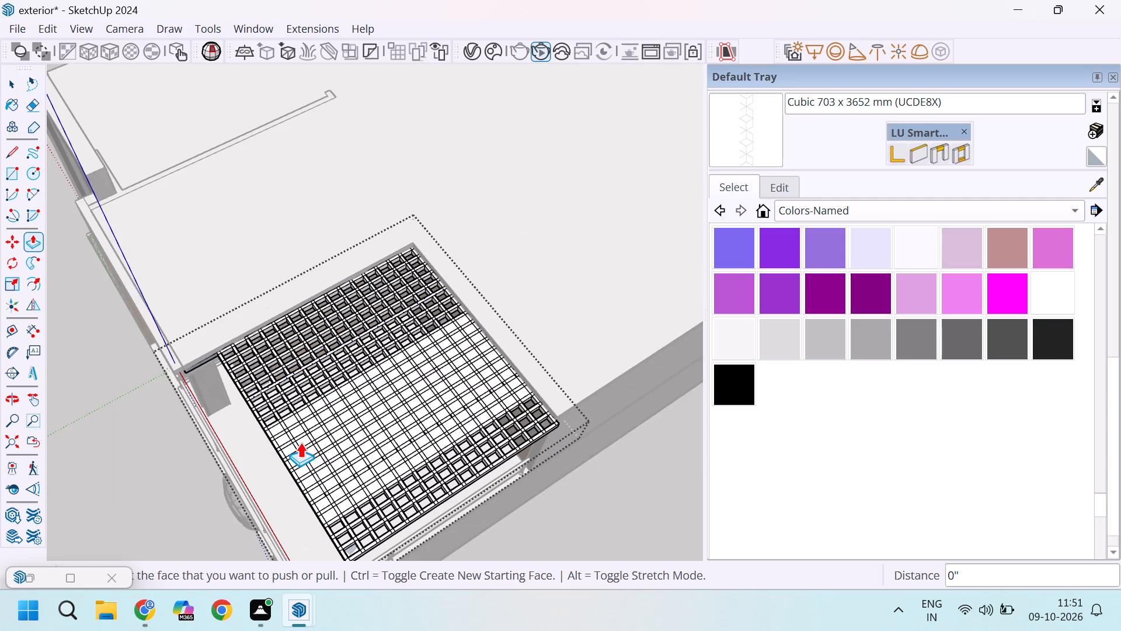
{"action": "scroll", "coordinate": [344, 493], "scroll_direction": "up", "scroll_amount": 11}
{"action": "double_click", "coordinate": [309, 508]}
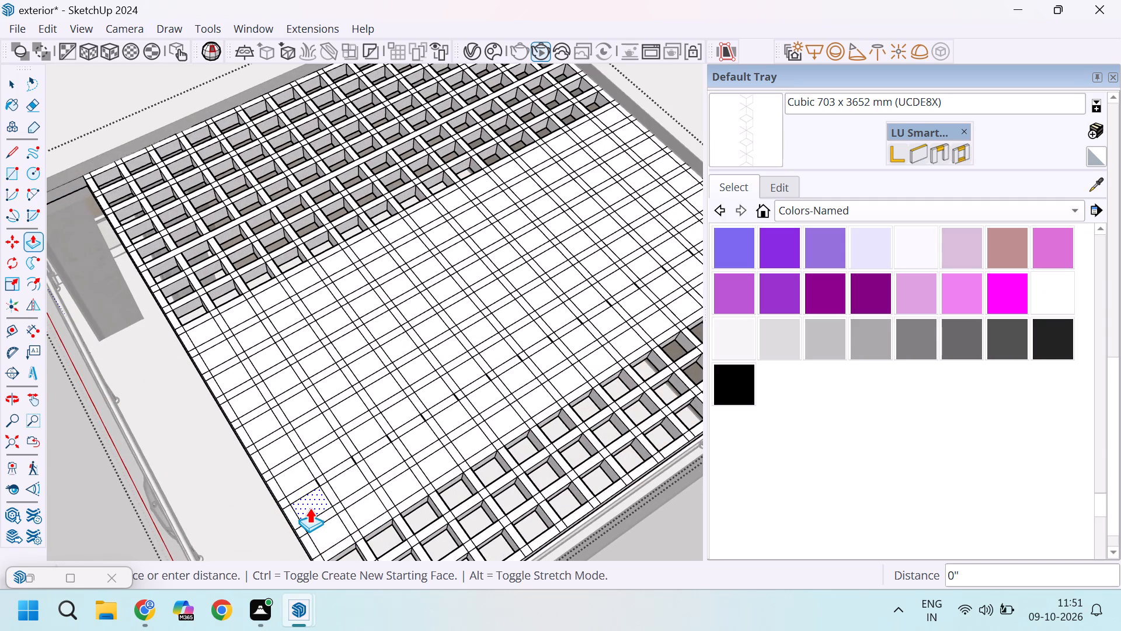
{"action": "double_click", "coordinate": [328, 527]}
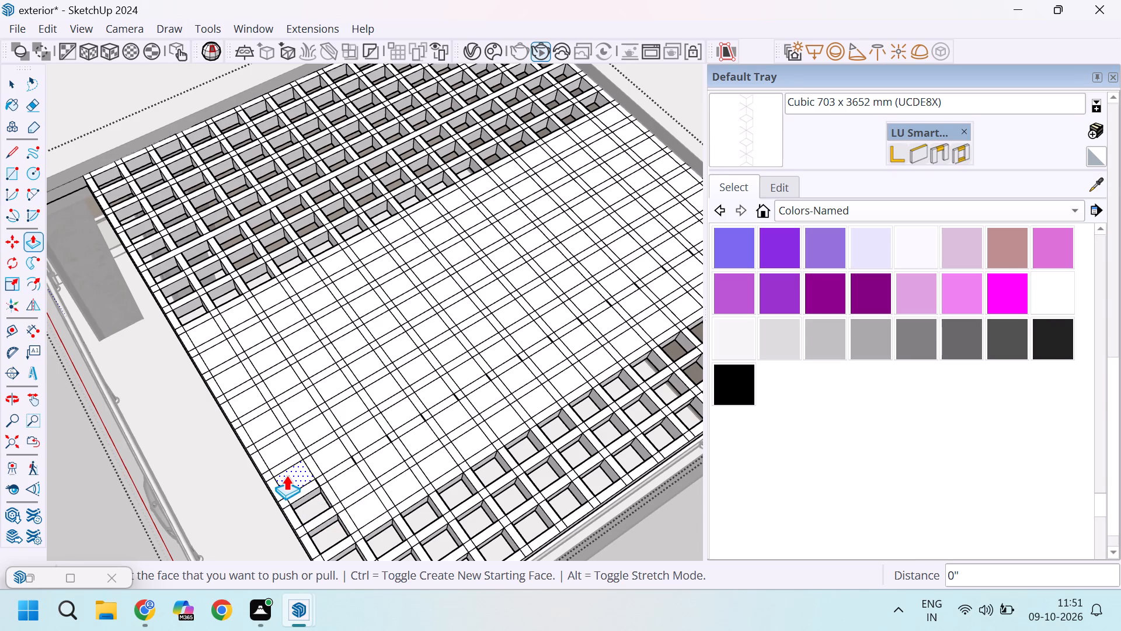
{"action": "double_click", "coordinate": [286, 475]}
{"action": "double_click", "coordinate": [278, 452]}
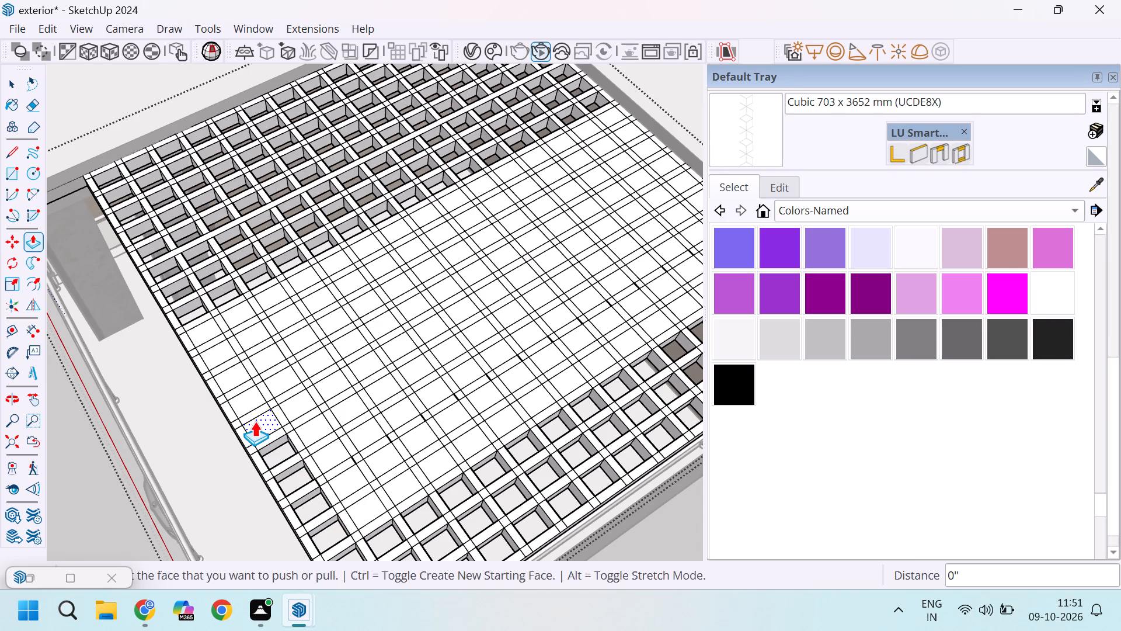
{"action": "double_click", "coordinate": [255, 421]}
{"action": "double_click", "coordinate": [249, 400]}
{"action": "double_click", "coordinate": [231, 380]}
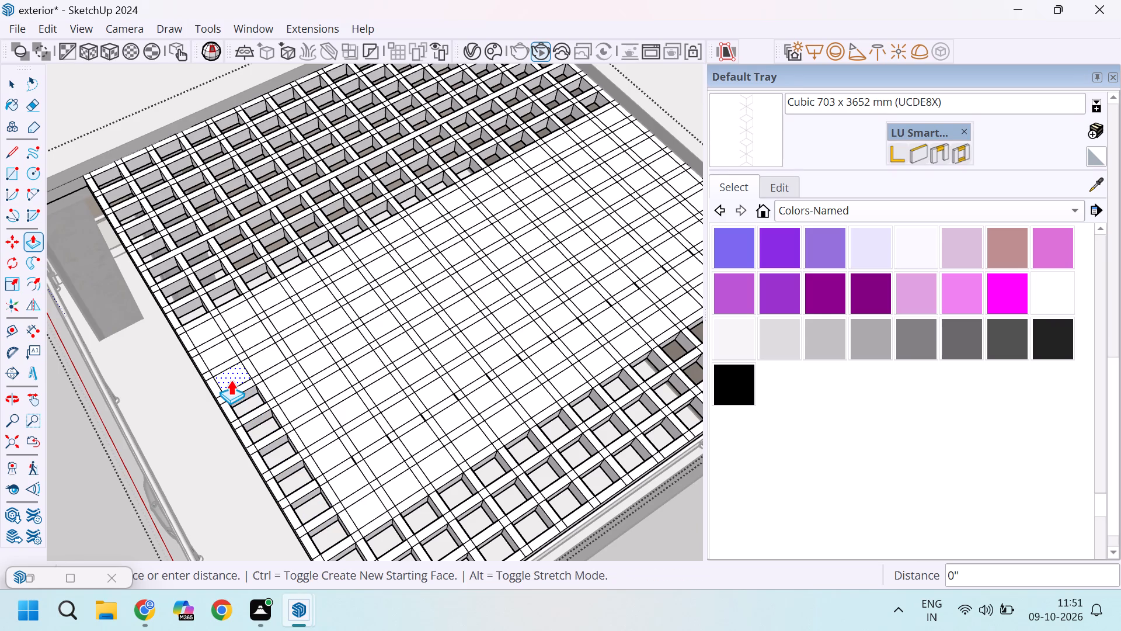
{"action": "double_click", "coordinate": [211, 348]}
{"action": "double_click", "coordinate": [204, 325]}
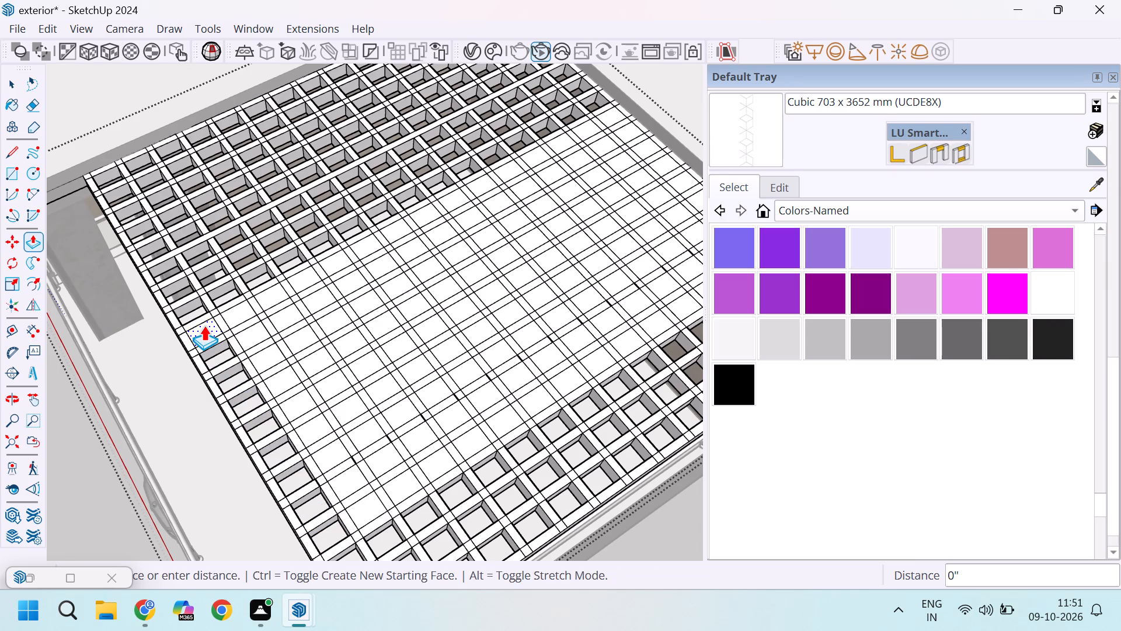
Repeat the 6" push on the nine flat squares of the second column in from that side edge.
{"action": "double_click", "coordinate": [237, 314]}
{"action": "double_click", "coordinate": [255, 333]}
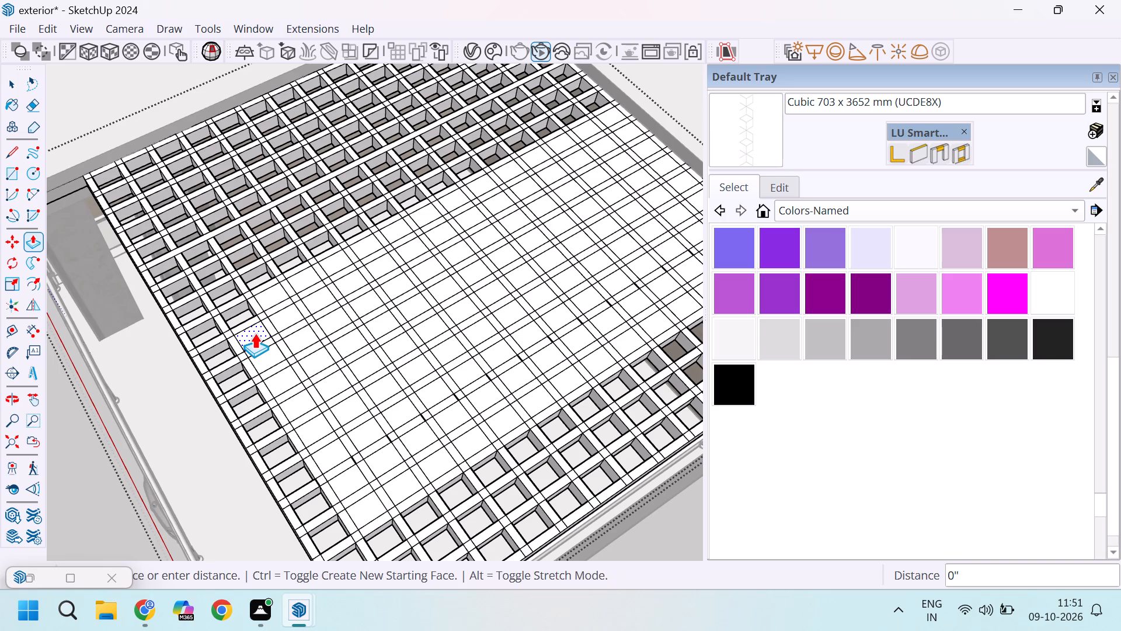
{"action": "double_click", "coordinate": [267, 358]}
{"action": "double_click", "coordinate": [277, 381]}
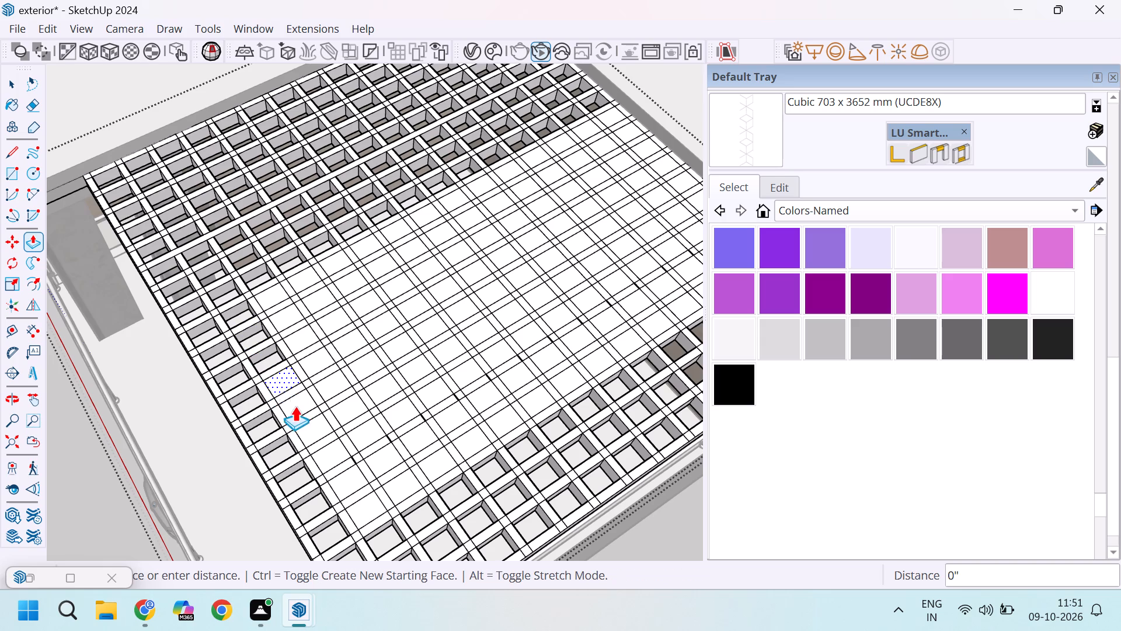
{"action": "double_click", "coordinate": [297, 406]}
{"action": "double_click", "coordinate": [316, 429]}
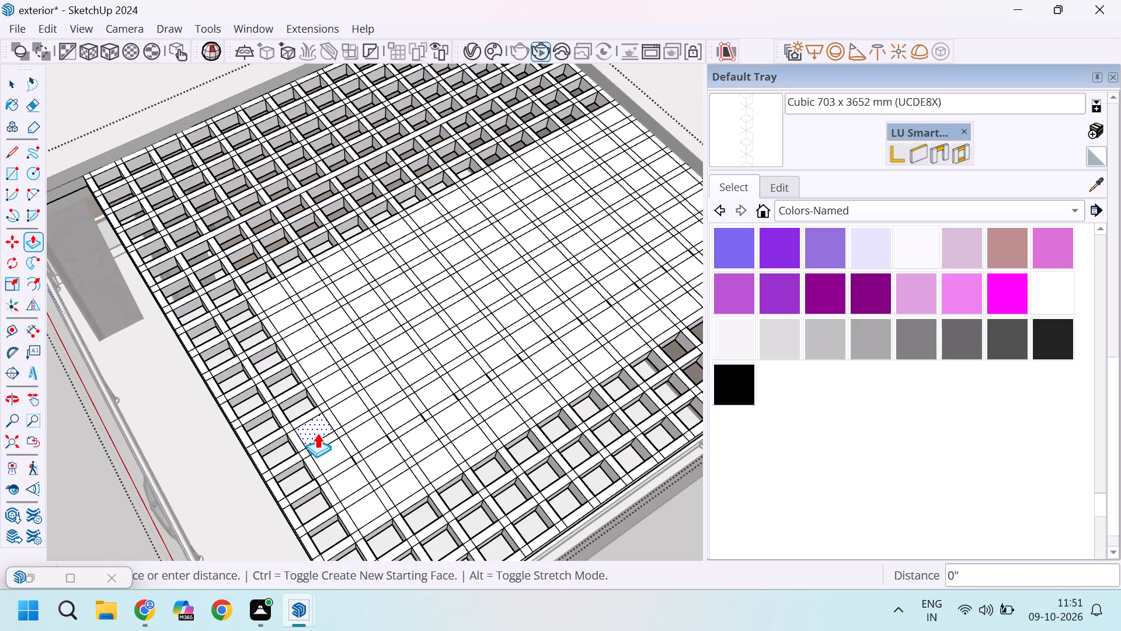
{"action": "double_click", "coordinate": [336, 451]}
{"action": "double_click", "coordinate": [345, 479]}
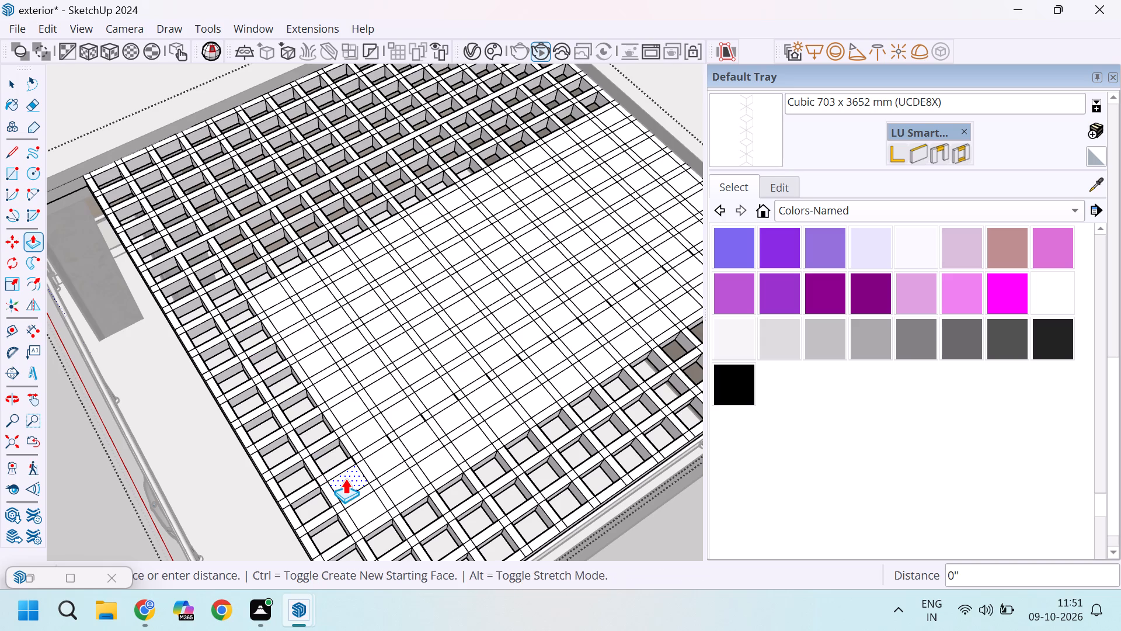
{"action": "double_click", "coordinate": [362, 508]}
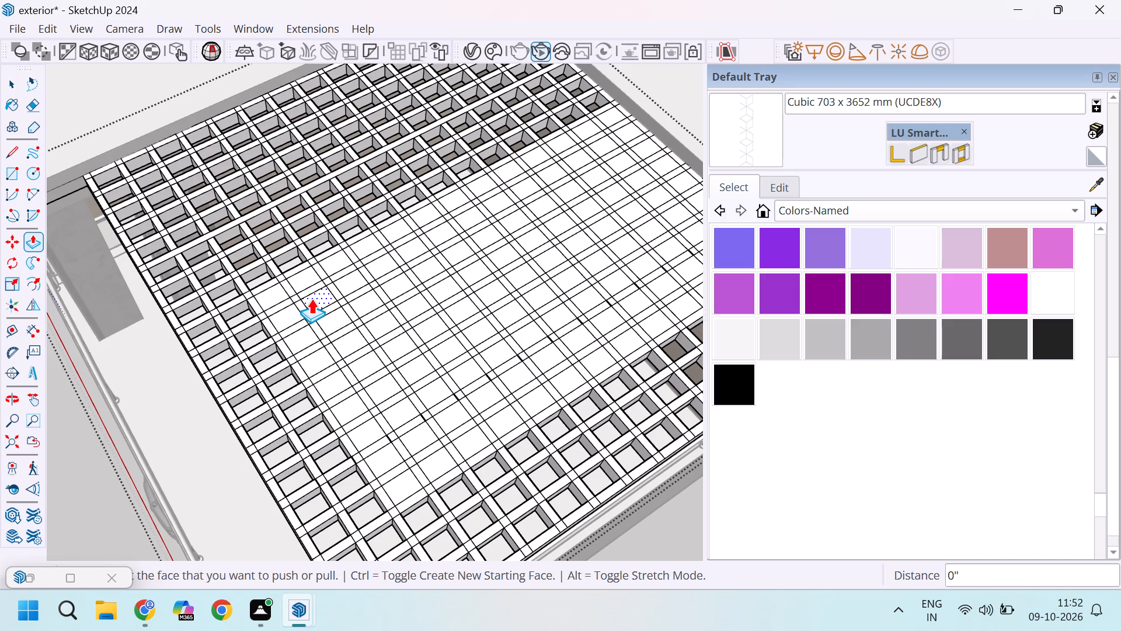
Repeat the 6" push on the third and fourth columns from that side edge, covering the first five squares below the eighth row in each.
{"action": "scroll", "coordinate": [297, 267], "scroll_direction": "up", "scroll_amount": 5}
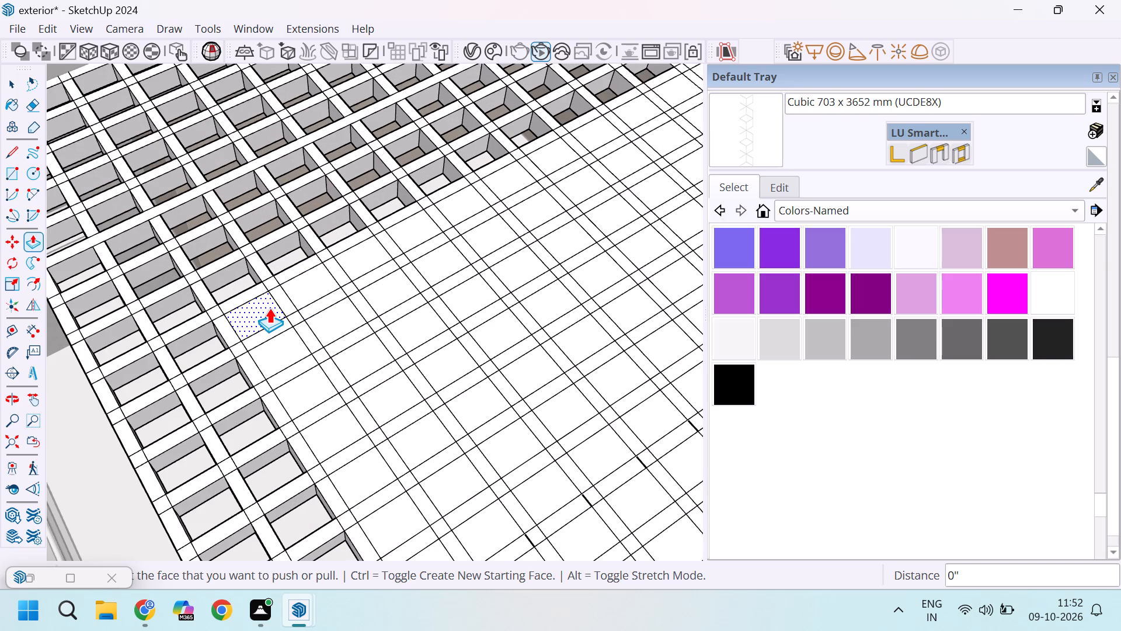
{"action": "double_click", "coordinate": [269, 308]}
{"action": "double_click", "coordinate": [297, 291]}
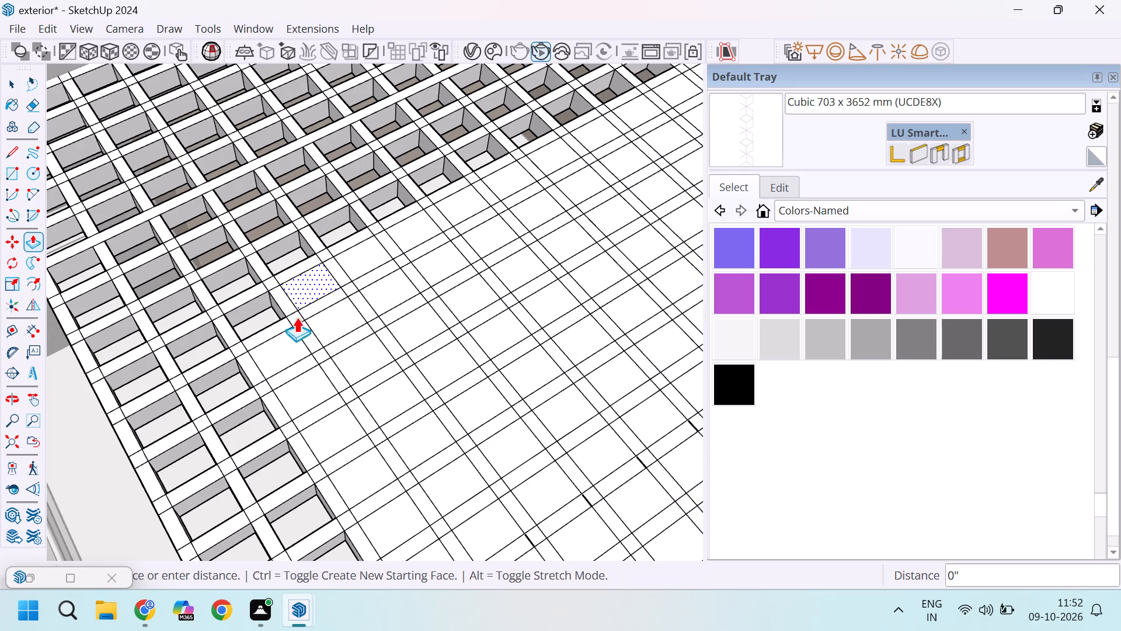
{"action": "double_click", "coordinate": [288, 340]}
{"action": "double_click", "coordinate": [337, 319]}
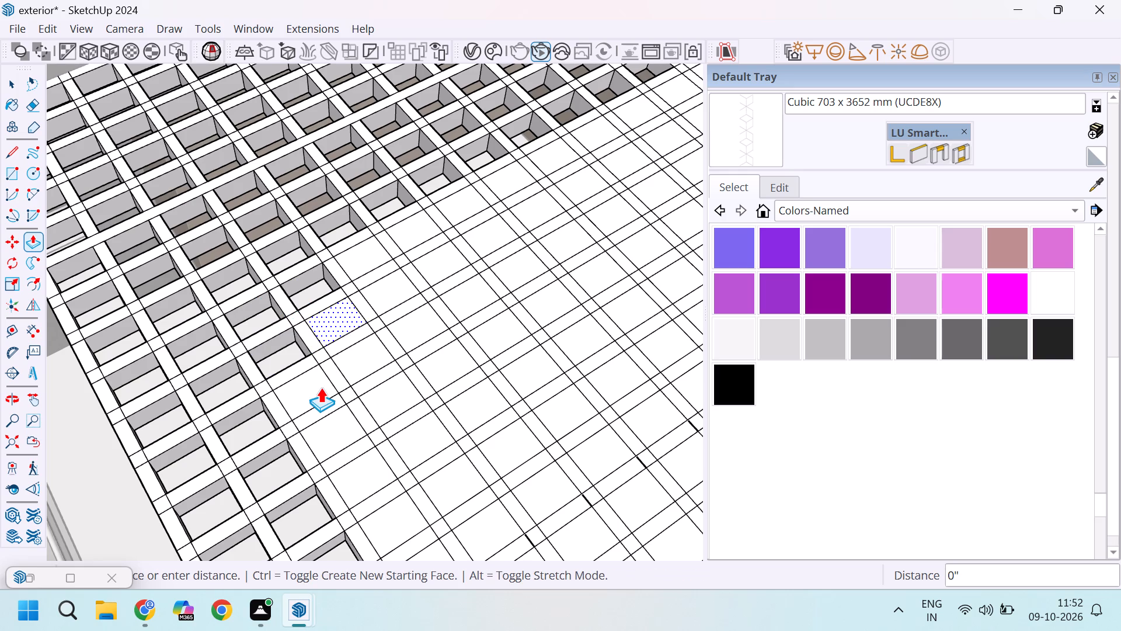
{"action": "double_click", "coordinate": [318, 385]}
{"action": "double_click", "coordinate": [361, 358]}
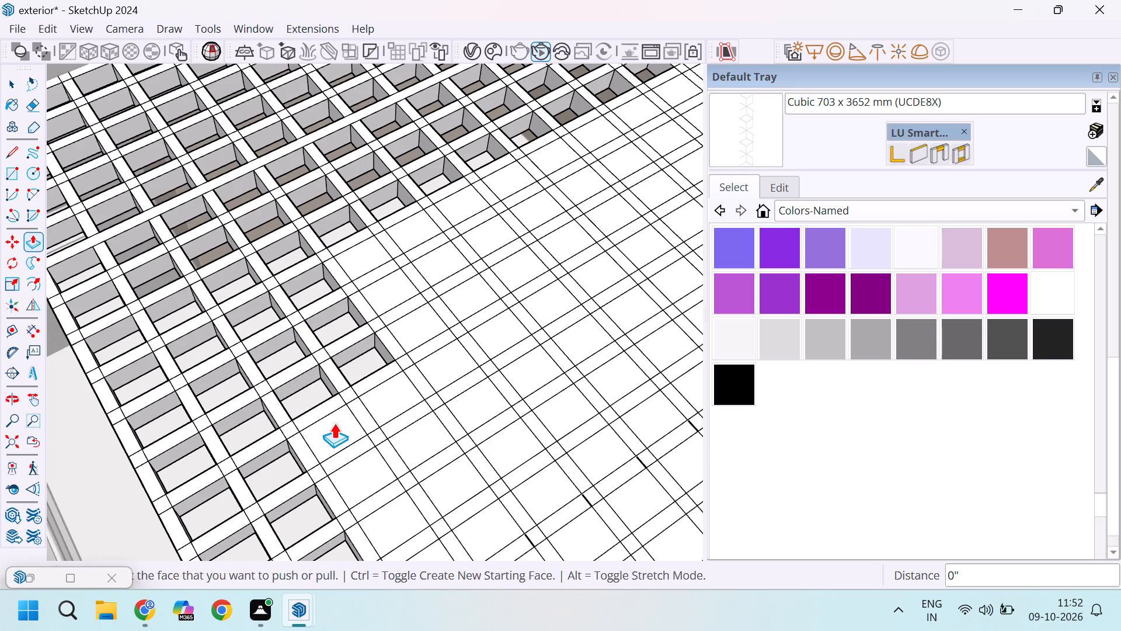
{"action": "double_click", "coordinate": [334, 424]}
{"action": "double_click", "coordinate": [394, 401]}
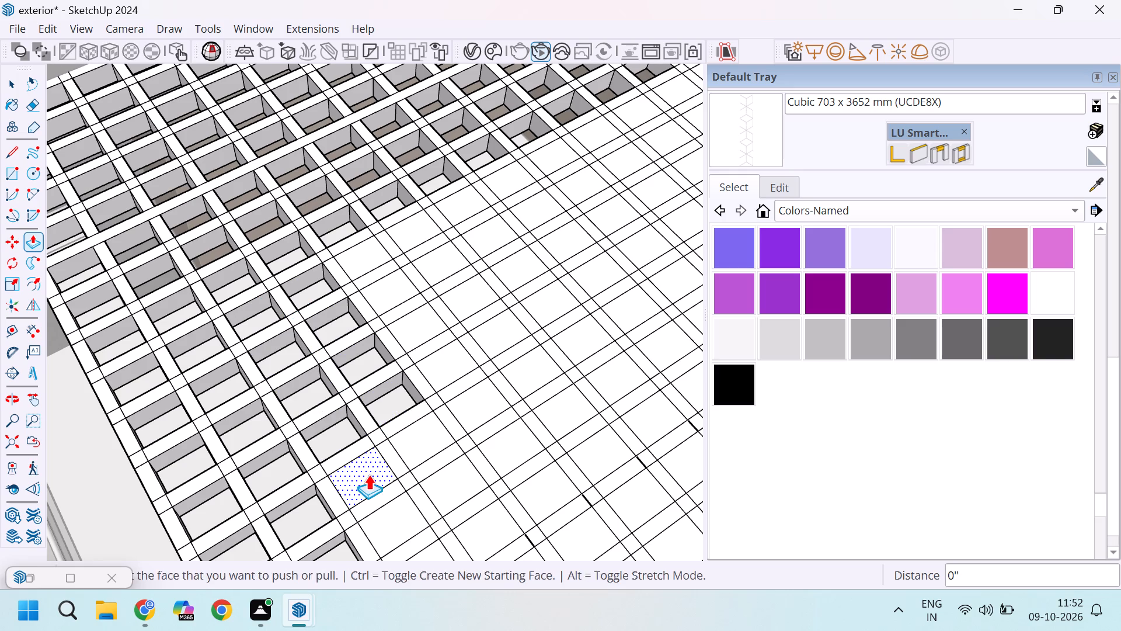
{"action": "double_click", "coordinate": [368, 474]}
{"action": "double_click", "coordinate": [422, 439]}
Repeat the 6" push on the fifth and sixth columns from that side edge, covering the first five squares below the eighth row in each.
{"action": "double_click", "coordinate": [495, 387]}
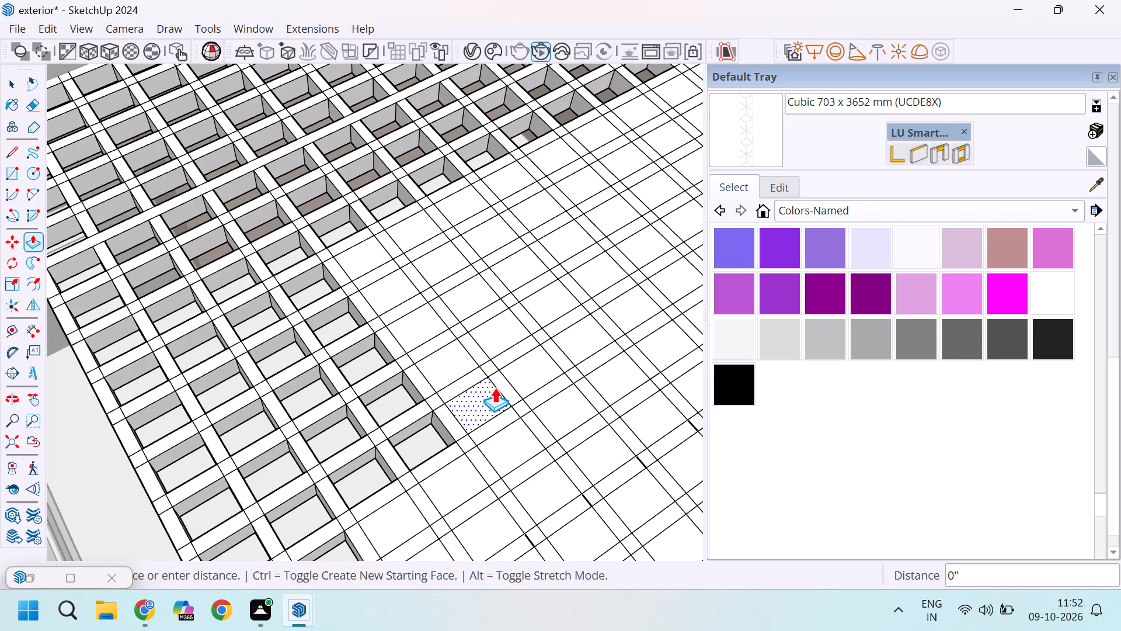
{"action": "double_click", "coordinate": [534, 365]}
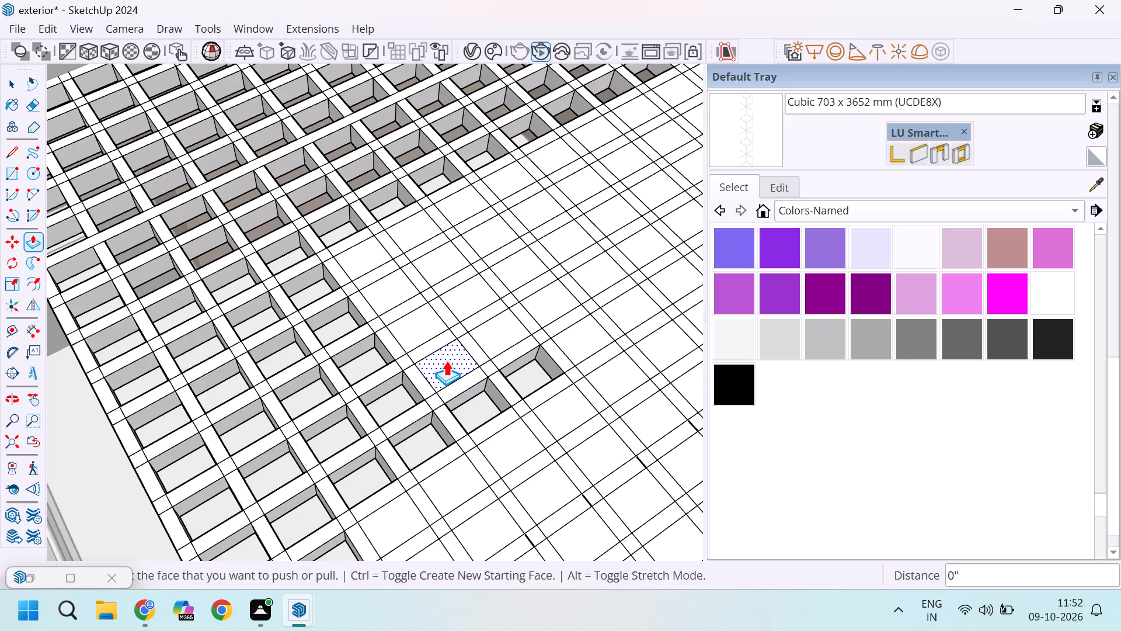
{"action": "double_click", "coordinate": [446, 360]}
{"action": "double_click", "coordinate": [420, 331]}
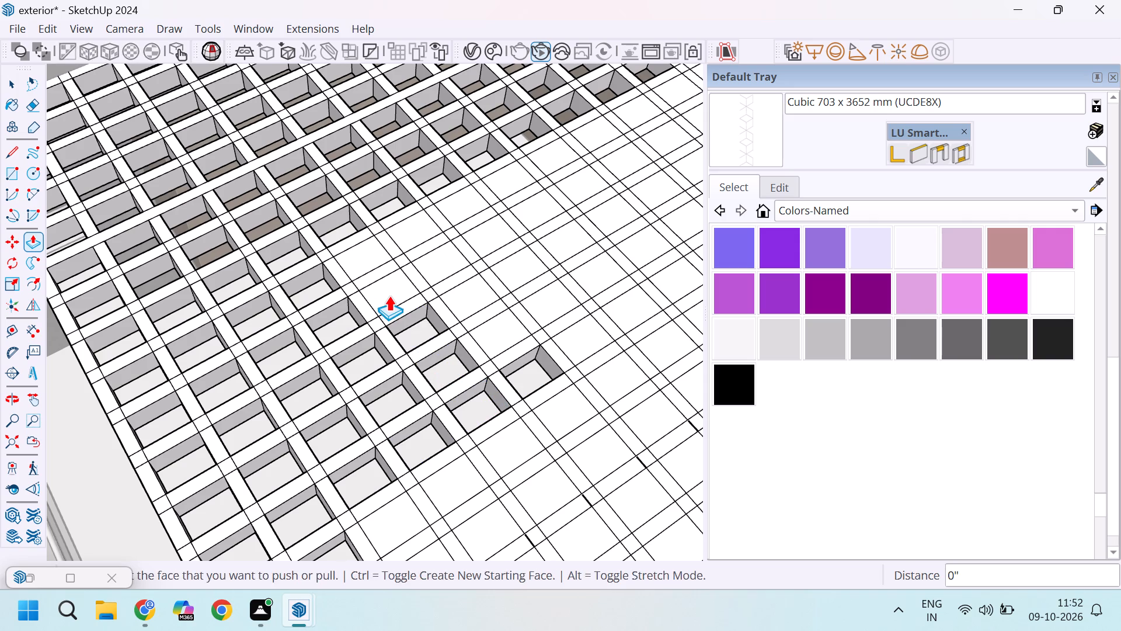
{"action": "double_click", "coordinate": [389, 296]}
{"action": "double_click", "coordinate": [367, 253]}
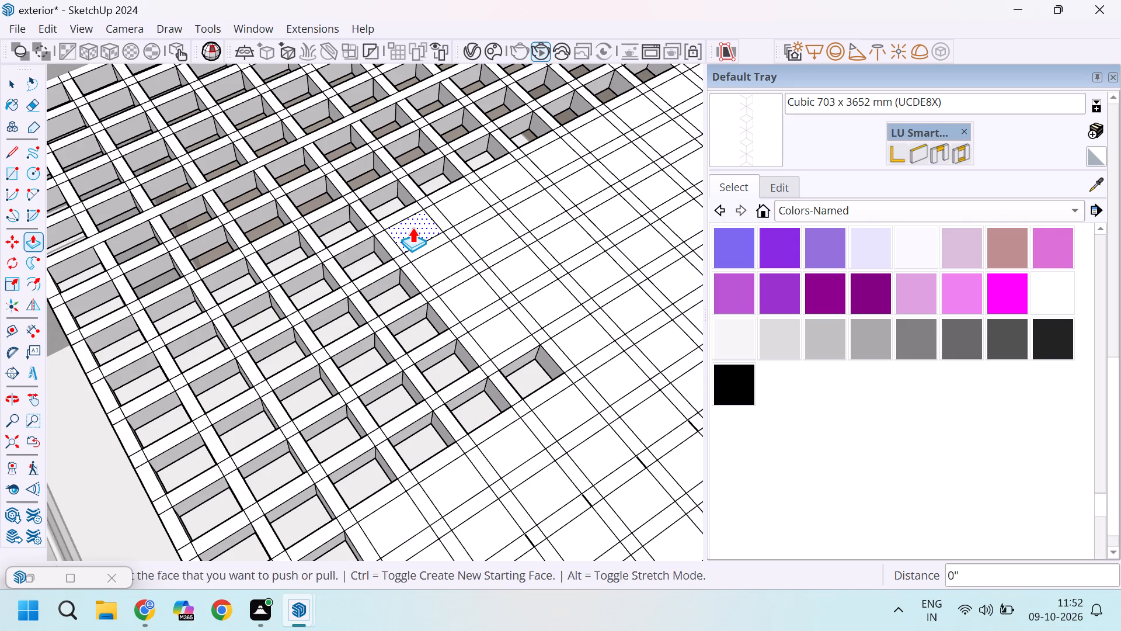
{"action": "double_click", "coordinate": [412, 227]}
{"action": "double_click", "coordinate": [452, 252]}
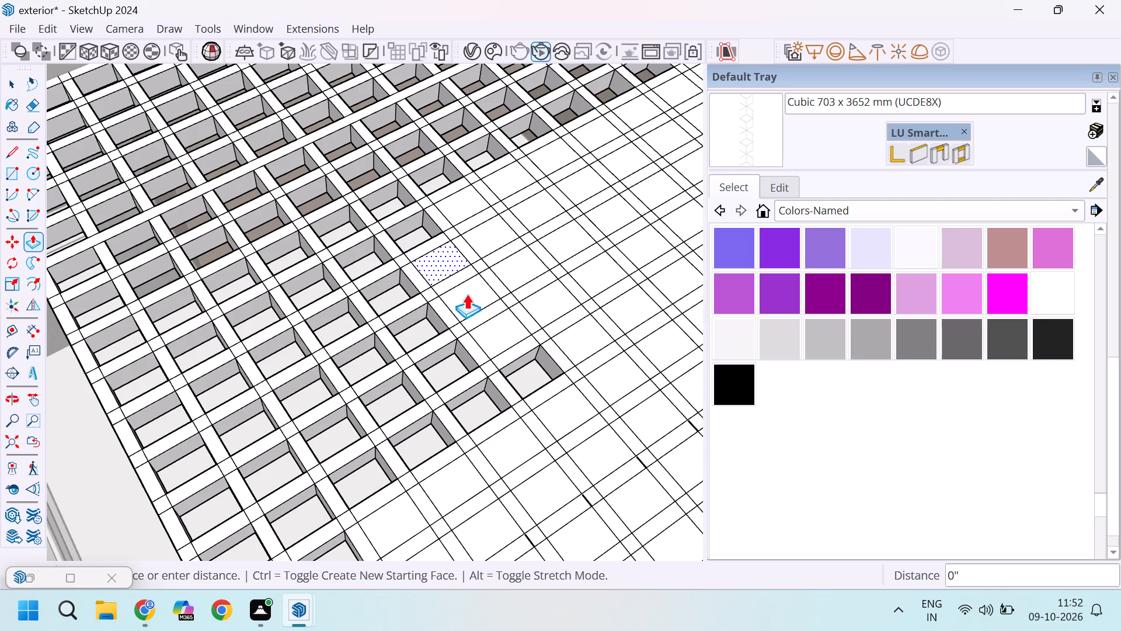
{"action": "double_click", "coordinate": [472, 296]}
{"action": "double_click", "coordinate": [501, 327]}
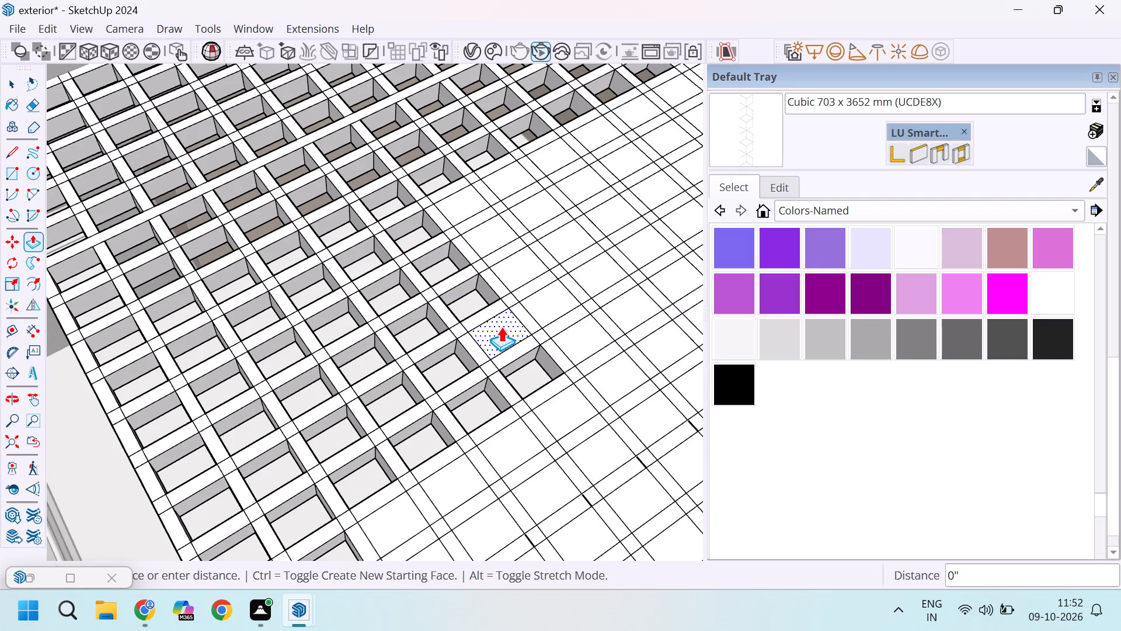
Repeat the 6" push on the last four flat squares of the third and fourth columns from the side edge.
{"action": "double_click", "coordinate": [402, 512]}
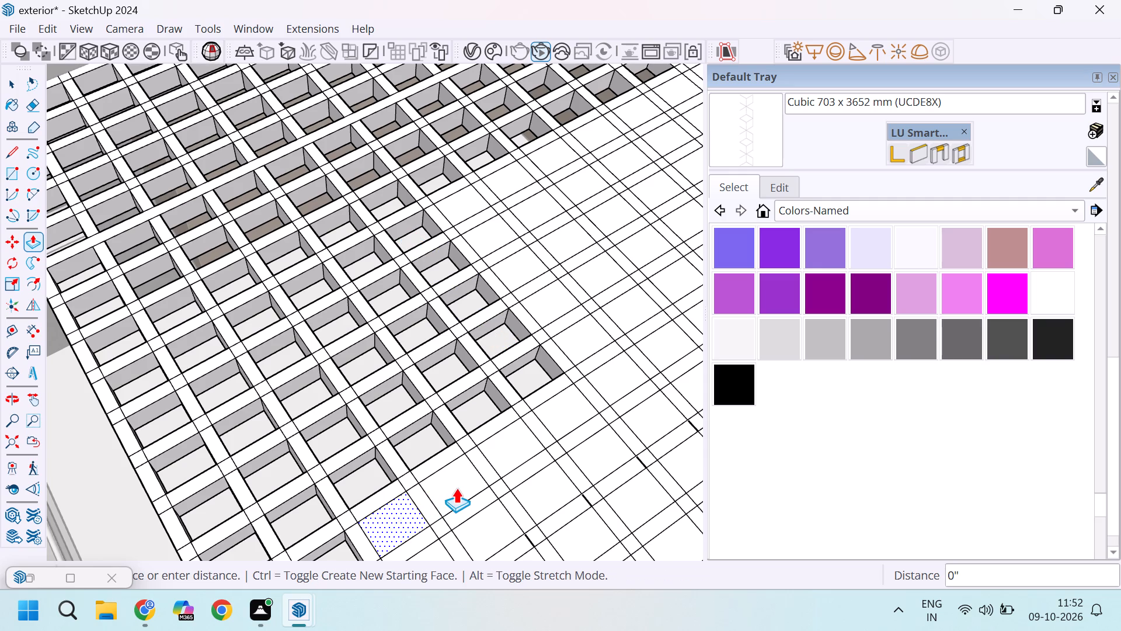
{"action": "double_click", "coordinate": [456, 488]}
{"action": "scroll", "coordinate": [398, 350], "scroll_direction": "down", "scroll_amount": 11}
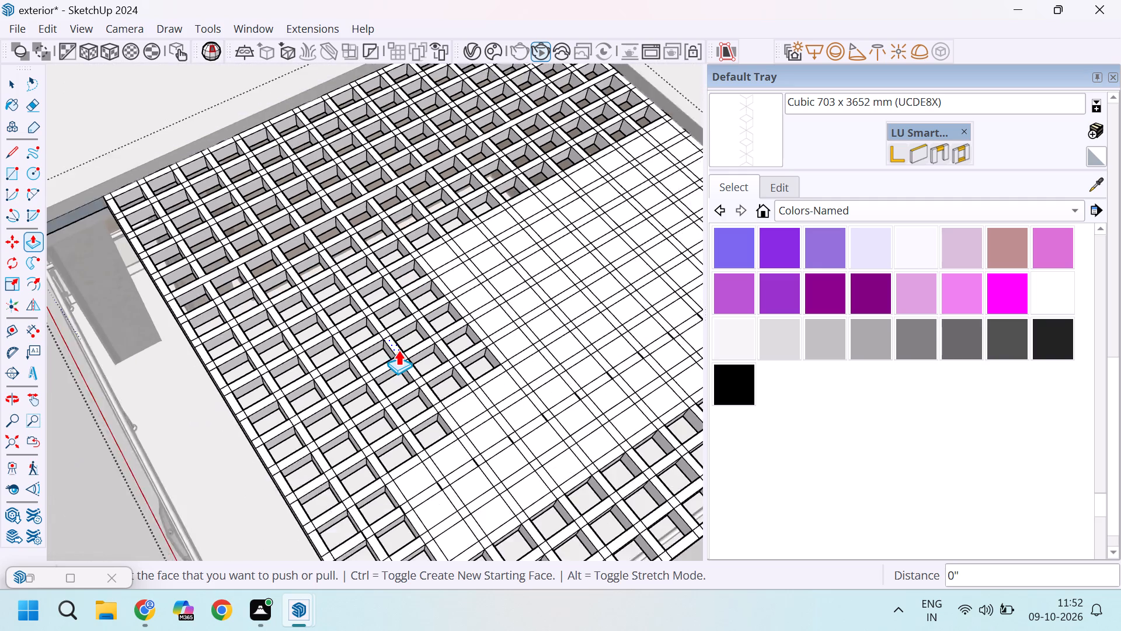
{"action": "scroll", "coordinate": [423, 484], "scroll_direction": "up", "scroll_amount": 5}
{"action": "double_click", "coordinate": [402, 442]}
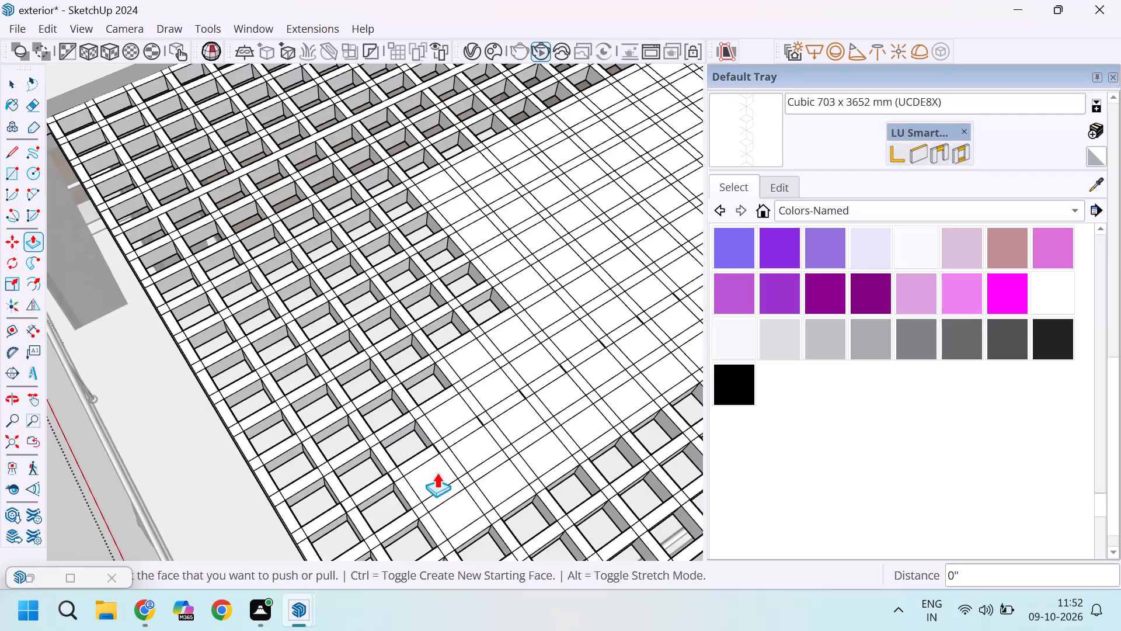
{"action": "double_click", "coordinate": [437, 473]}
{"action": "double_click", "coordinate": [468, 513]}
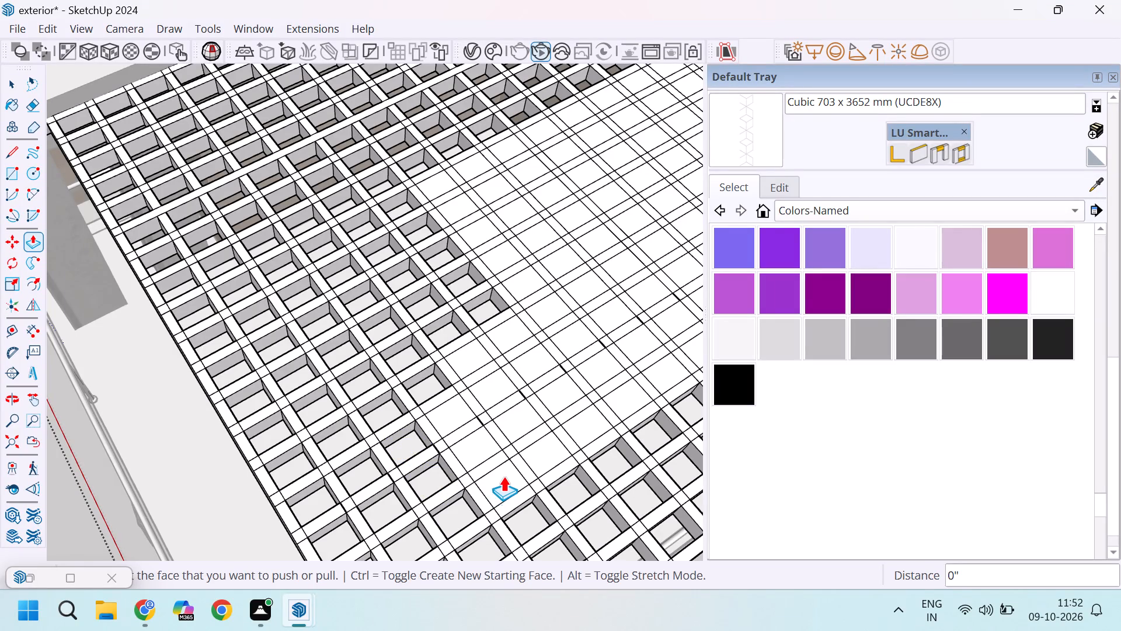
{"action": "double_click", "coordinate": [503, 476]}
{"action": "double_click", "coordinate": [475, 441]}
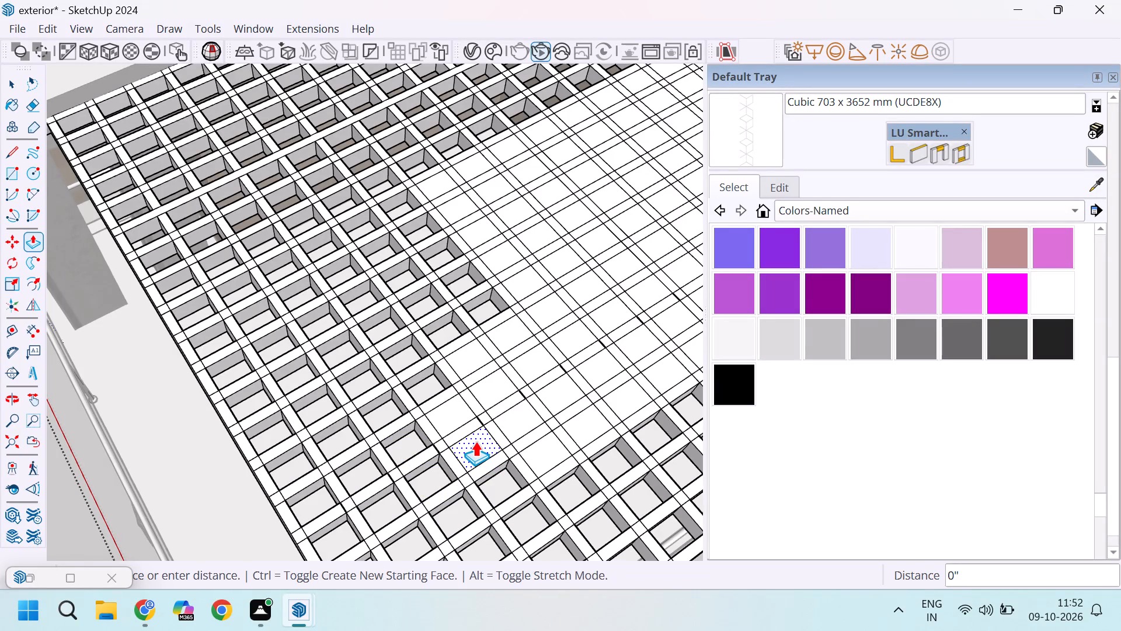
{"action": "double_click", "coordinate": [452, 405]}
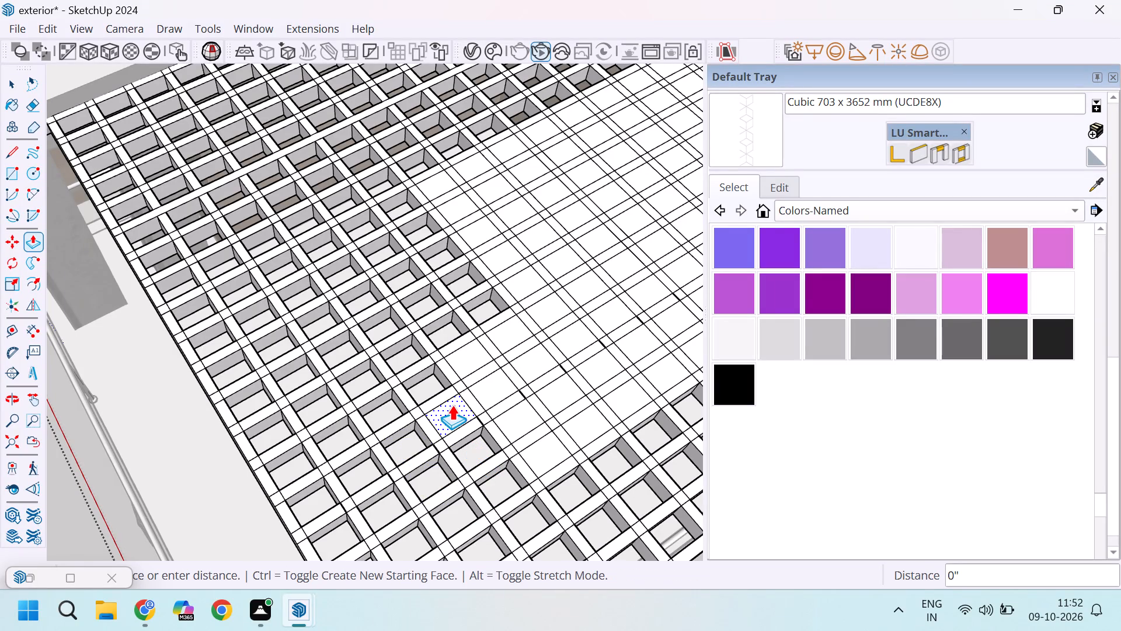
Repeat the 6" push on the last four flat squares of the fifth and sixth columns from the side edge.
{"action": "double_click", "coordinate": [495, 384]}
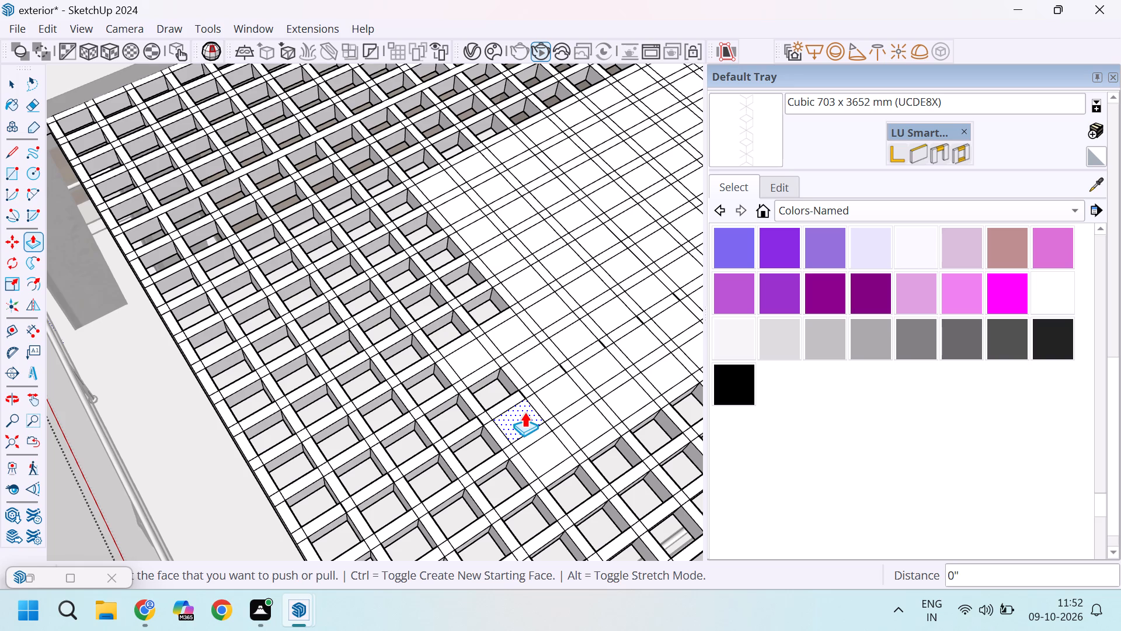
{"action": "double_click", "coordinate": [524, 412]}
{"action": "double_click", "coordinate": [466, 367]}
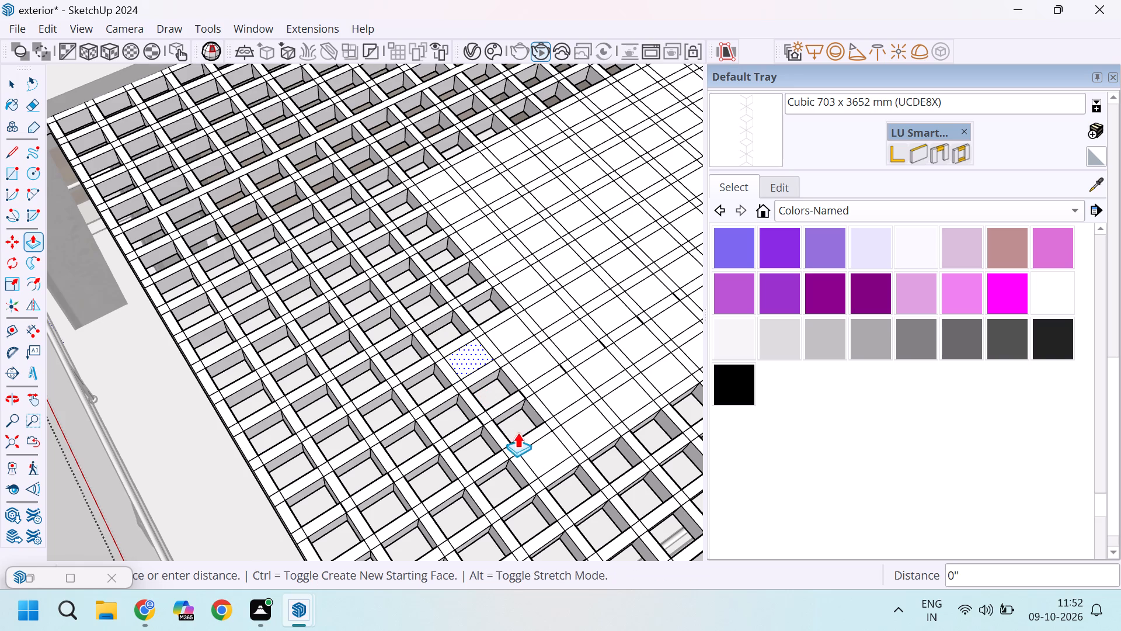
{"action": "double_click", "coordinate": [548, 454]}
{"action": "double_click", "coordinate": [580, 428]}
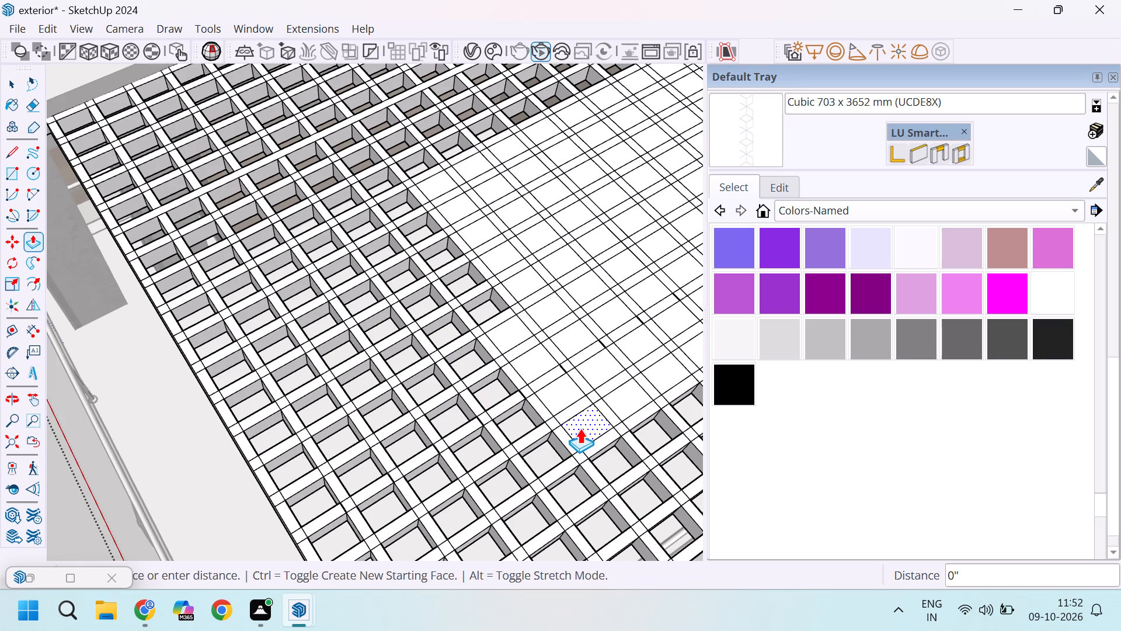
{"action": "double_click", "coordinate": [563, 398]}
{"action": "double_click", "coordinate": [527, 359]}
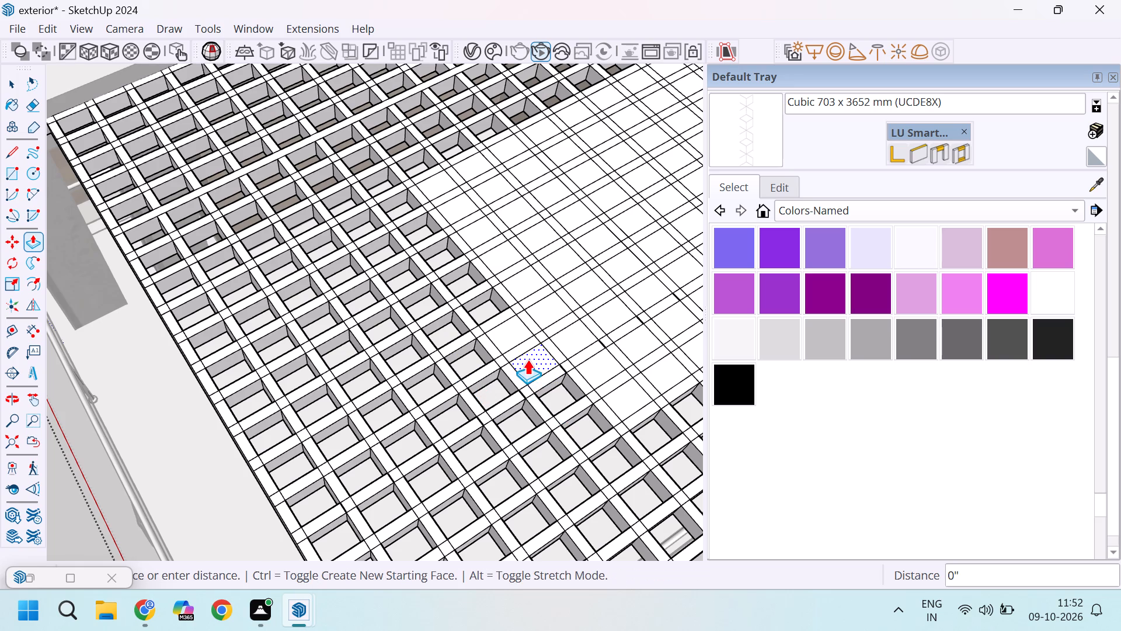
{"action": "double_click", "coordinate": [510, 335]}
Repeat the 6" push on all nine flat squares of the seventh column from the side edge.
{"action": "double_click", "coordinate": [545, 311]}
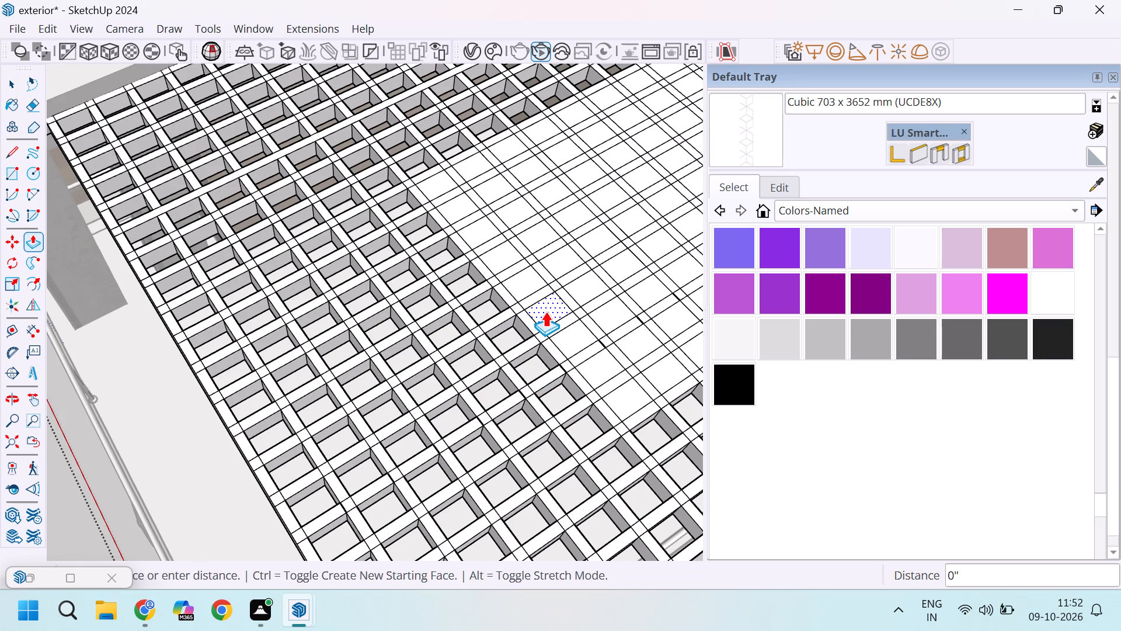
{"action": "double_click", "coordinate": [577, 342]}
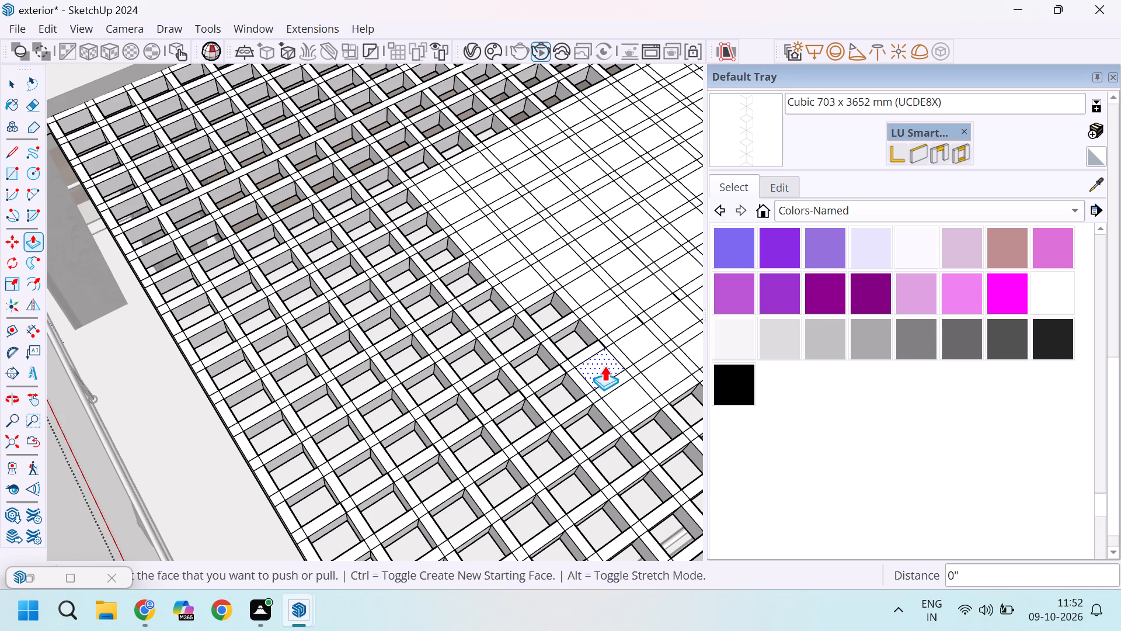
{"action": "double_click", "coordinate": [603, 365]}
{"action": "double_click", "coordinate": [629, 391]}
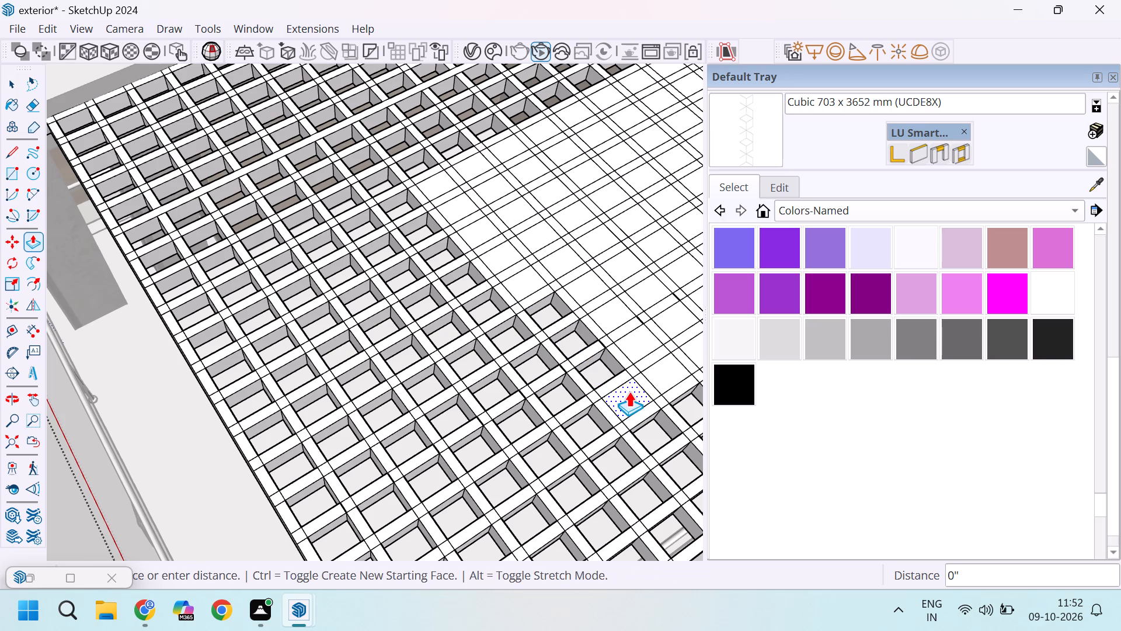
{"action": "double_click", "coordinate": [521, 283]}
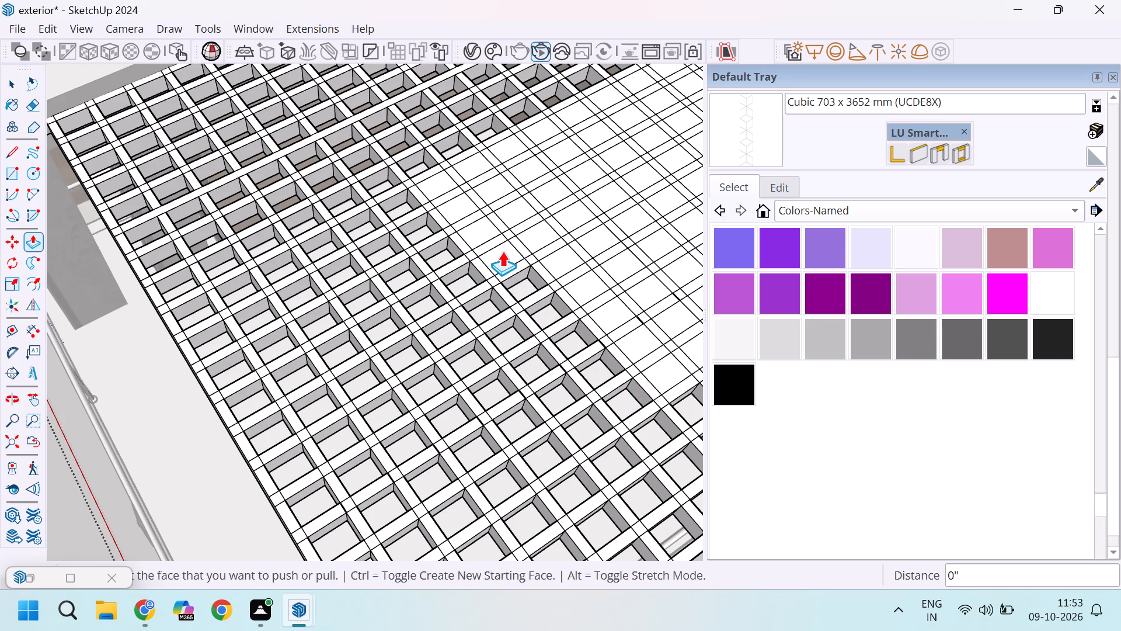
{"action": "double_click", "coordinate": [502, 251]}
{"action": "double_click", "coordinate": [472, 230]}
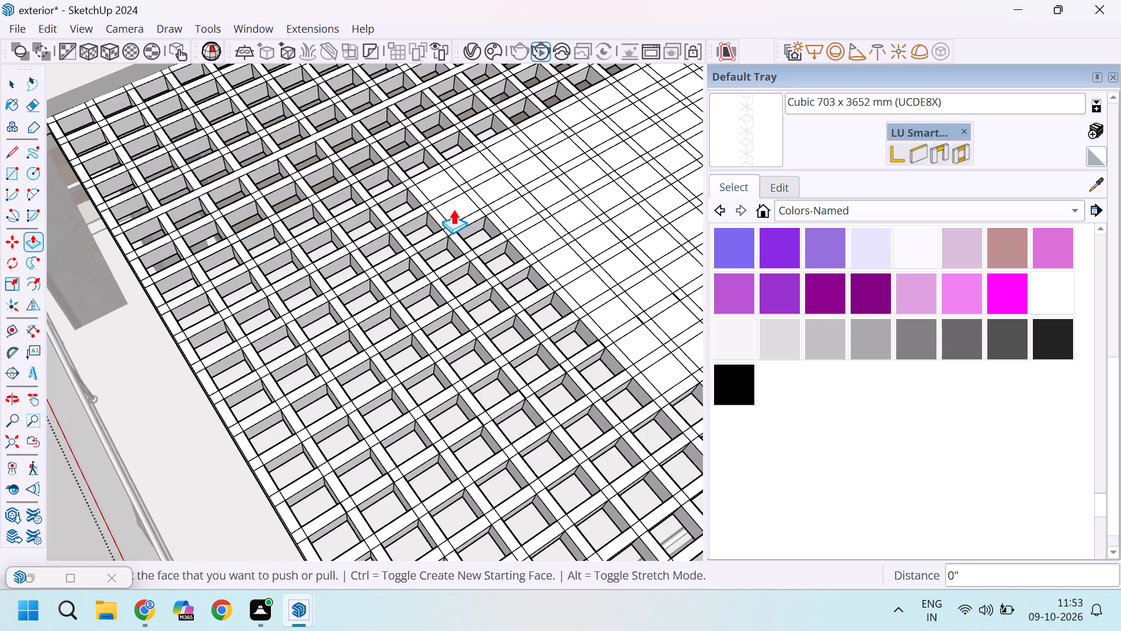
{"action": "double_click", "coordinate": [453, 209]}
{"action": "double_click", "coordinate": [436, 188]}
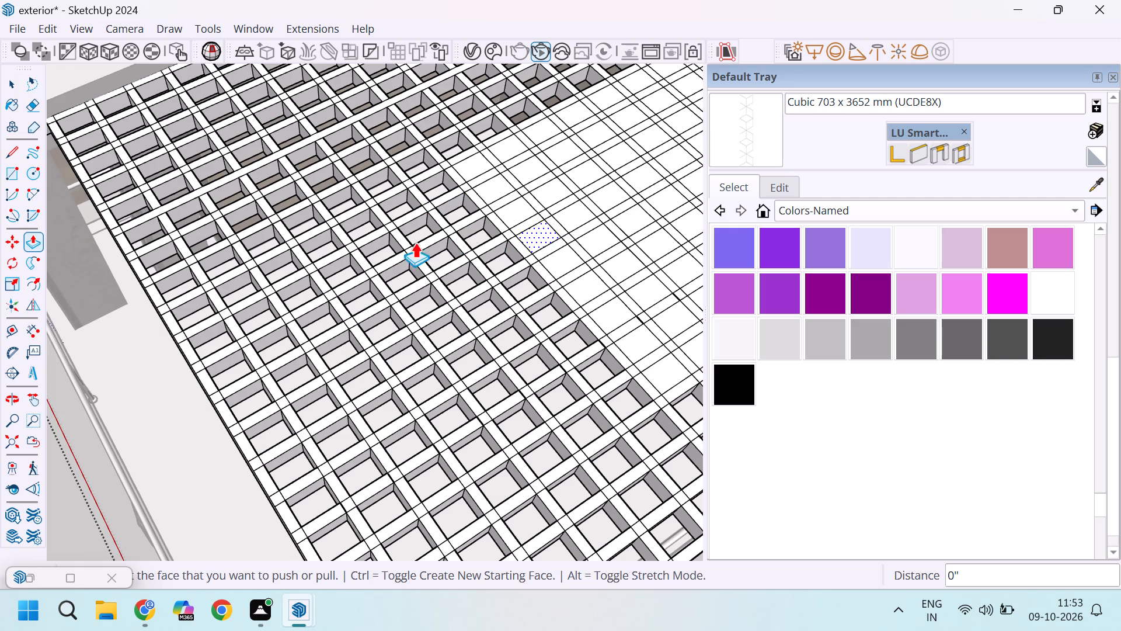
Repeat the 6" push on the eight squares of the flat area's first row, at the end opposite the eighth row.
{"action": "scroll", "coordinate": [408, 242], "scroll_direction": "down", "scroll_amount": 13}
{"action": "scroll", "coordinate": [617, 231], "scroll_direction": "up", "scroll_amount": 11}
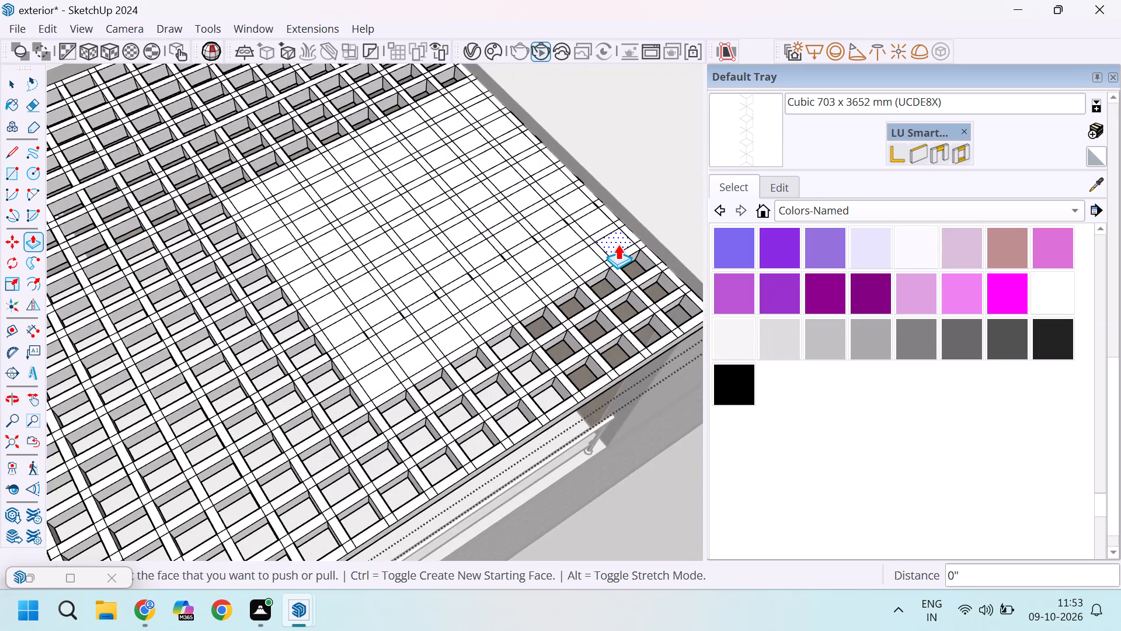
{"action": "double_click", "coordinate": [618, 244]}
{"action": "double_click", "coordinate": [590, 258]}
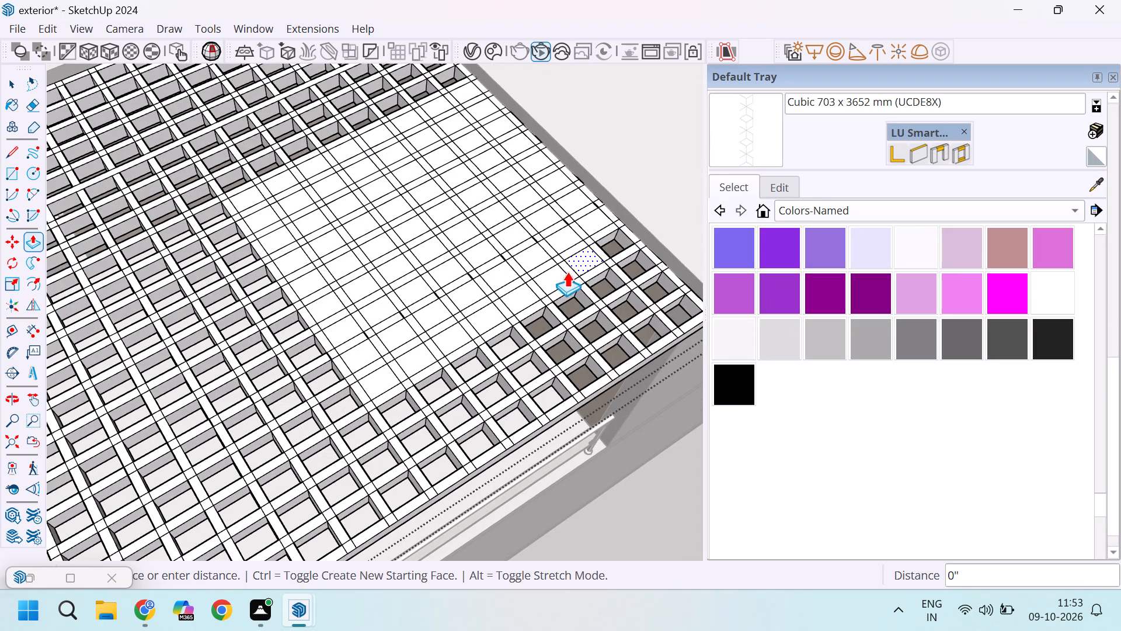
{"action": "double_click", "coordinate": [562, 275]}
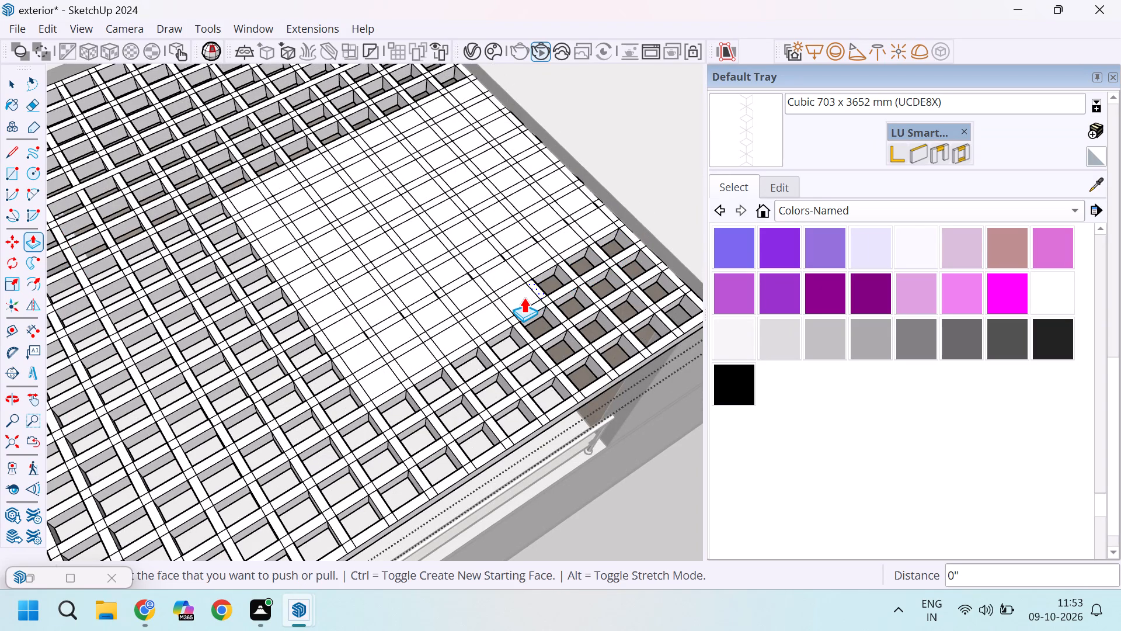
{"action": "double_click", "coordinate": [524, 297]}
{"action": "double_click", "coordinate": [493, 315]}
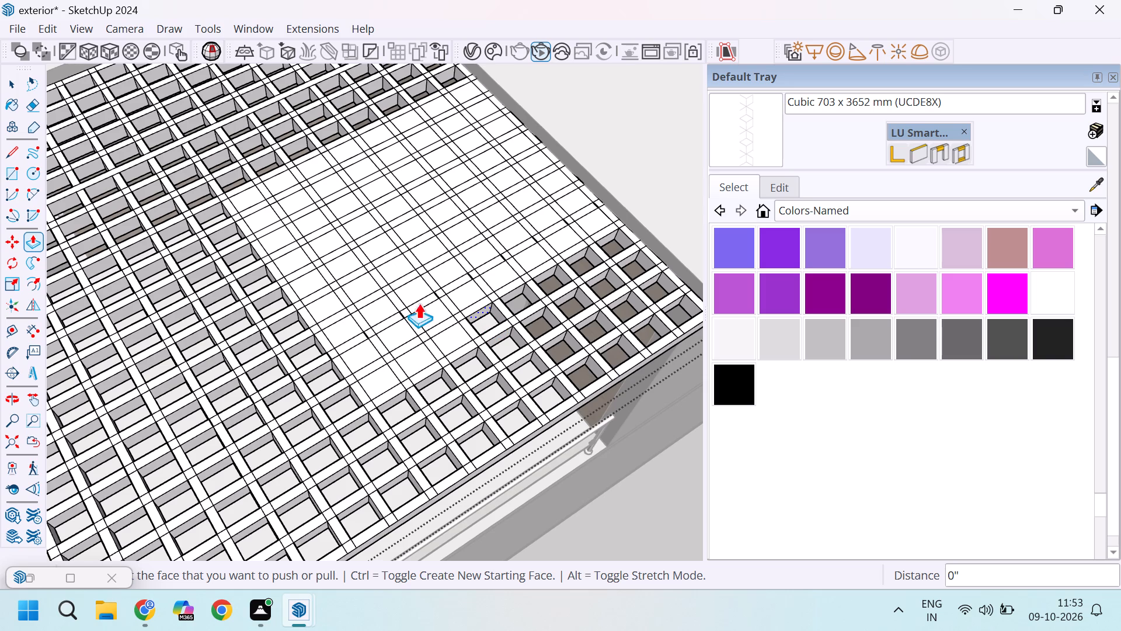
{"action": "double_click", "coordinate": [444, 341]}
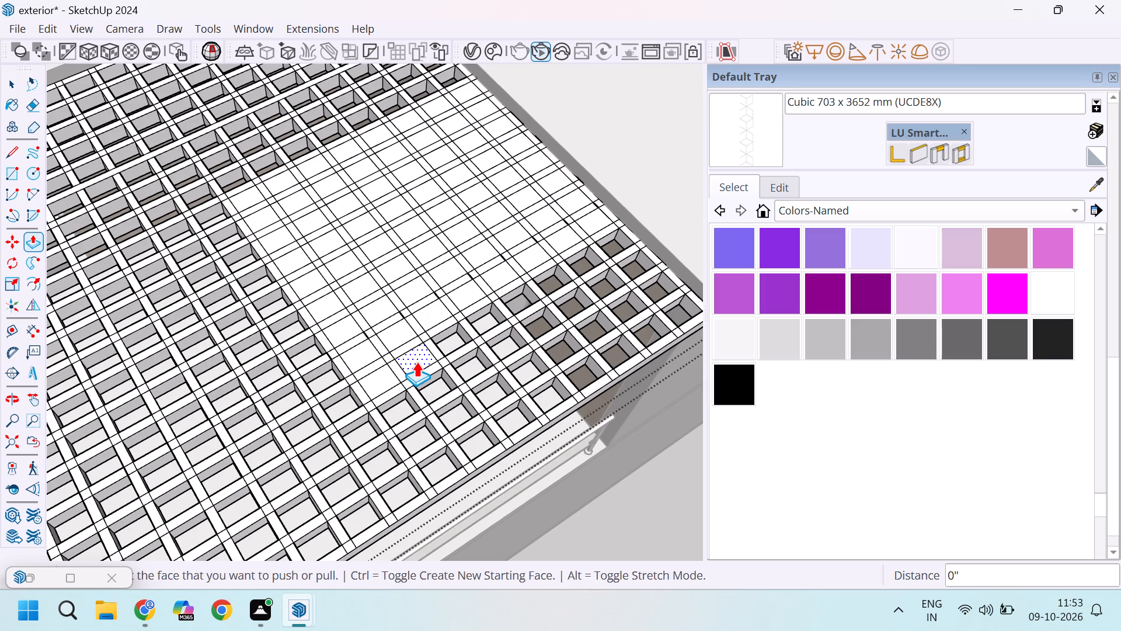
{"action": "double_click", "coordinate": [416, 362]}
{"action": "double_click", "coordinate": [377, 382]}
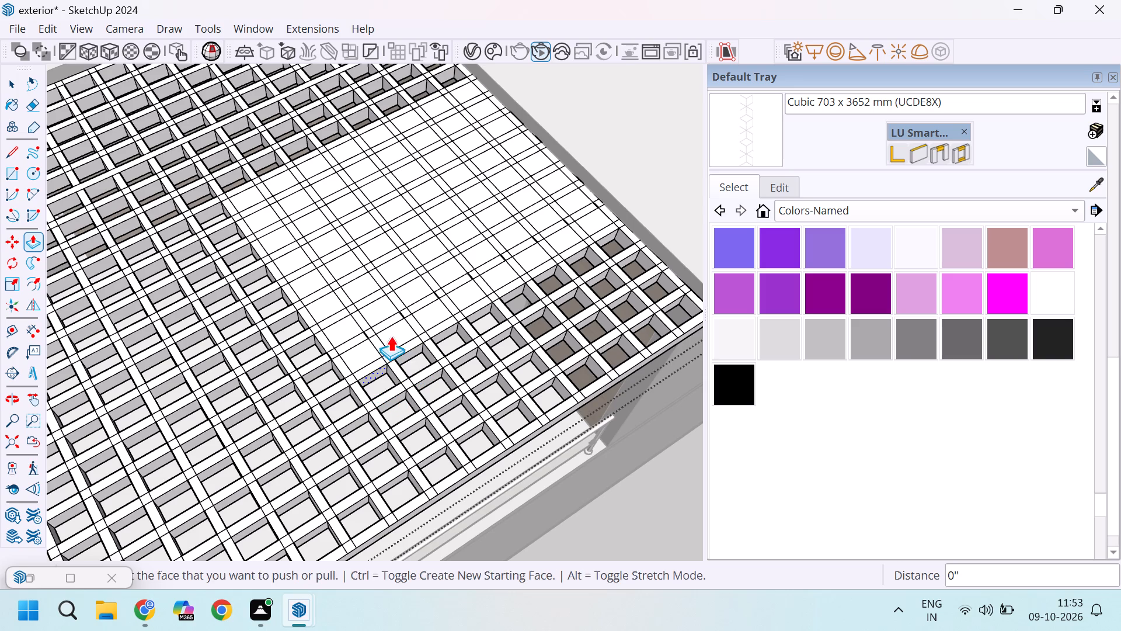
Repeat the 6" push on the five squares of the flat area's second row nearest the seventh column.
{"action": "double_click", "coordinate": [392, 332]}
{"action": "double_click", "coordinate": [437, 308]}
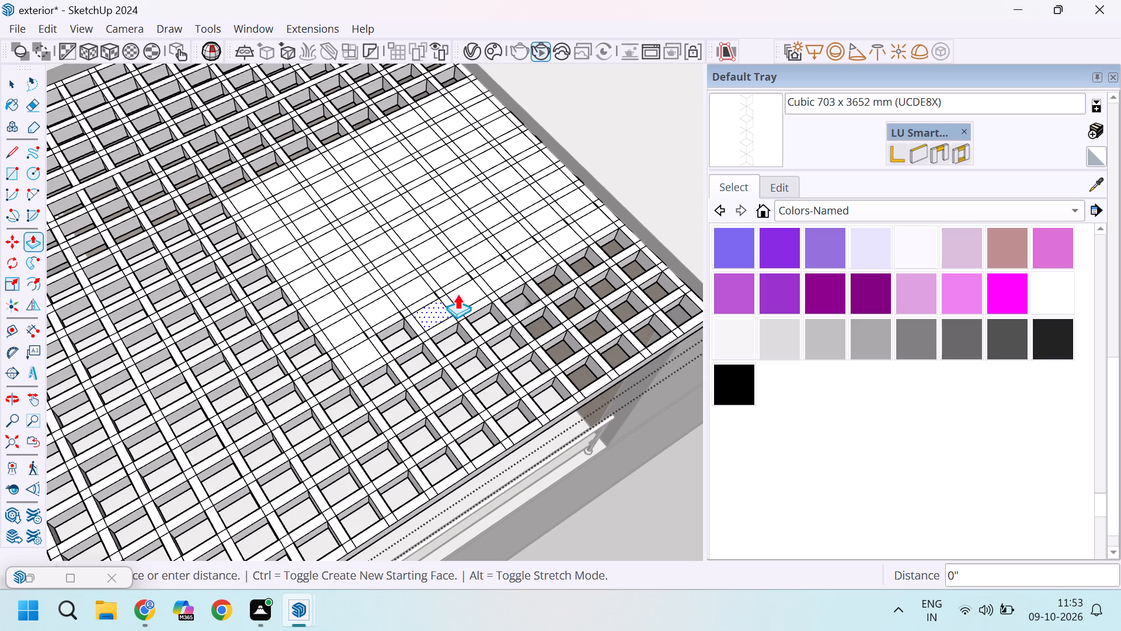
{"action": "double_click", "coordinate": [468, 290]}
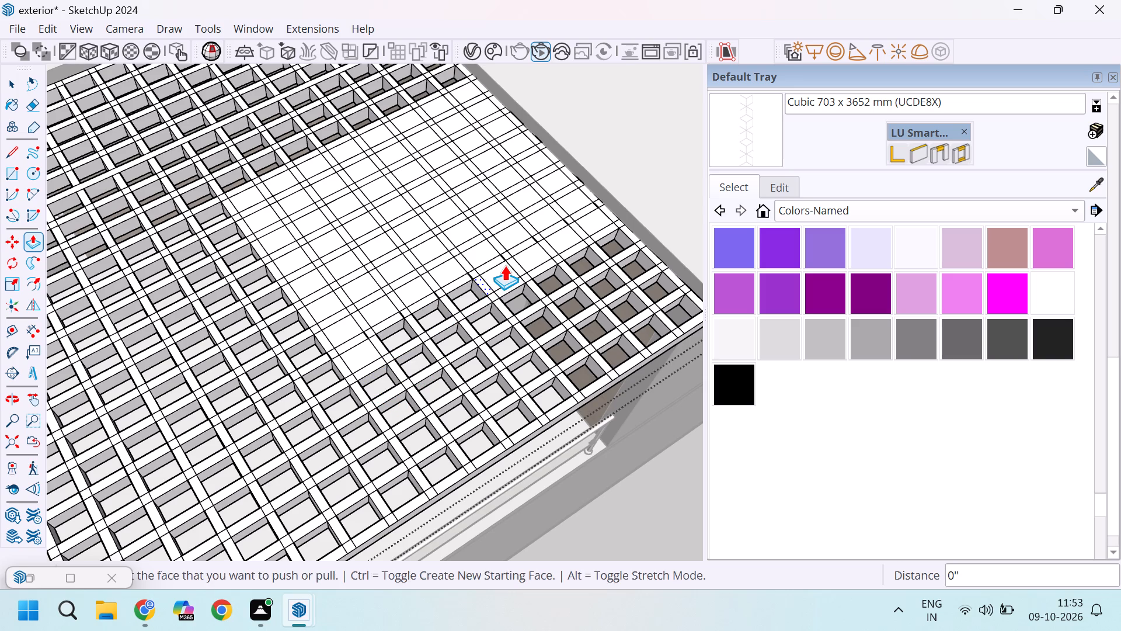
{"action": "double_click", "coordinate": [504, 265]}
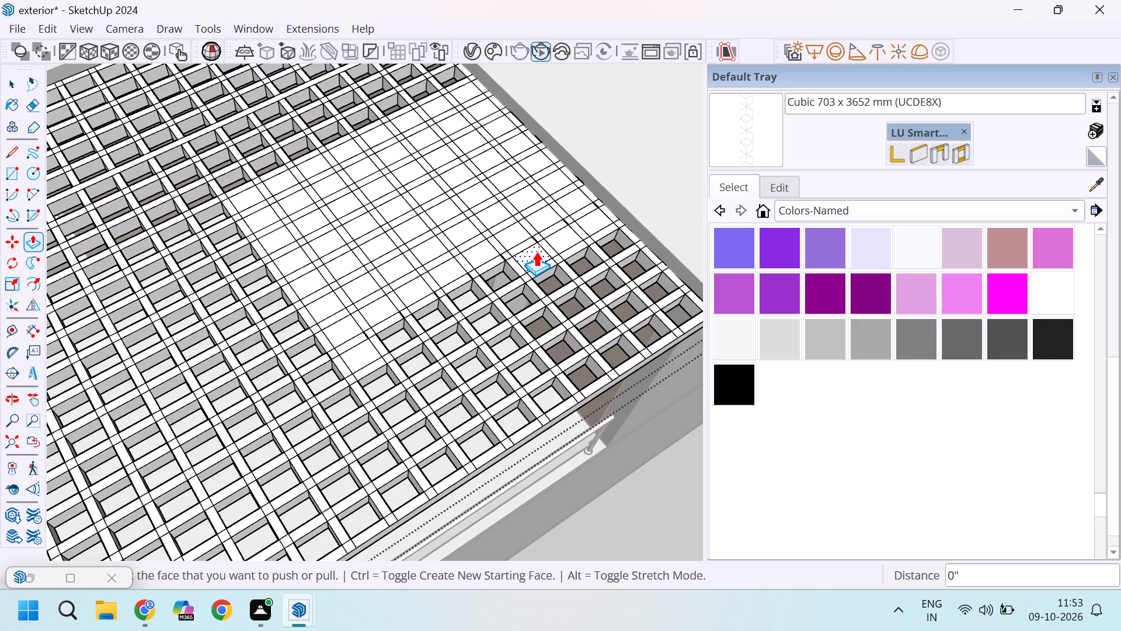
{"action": "scroll", "coordinate": [488, 284], "scroll_direction": "up", "scroll_amount": 5}
{"action": "scroll", "coordinate": [343, 358], "scroll_direction": "up", "scroll_amount": 2}
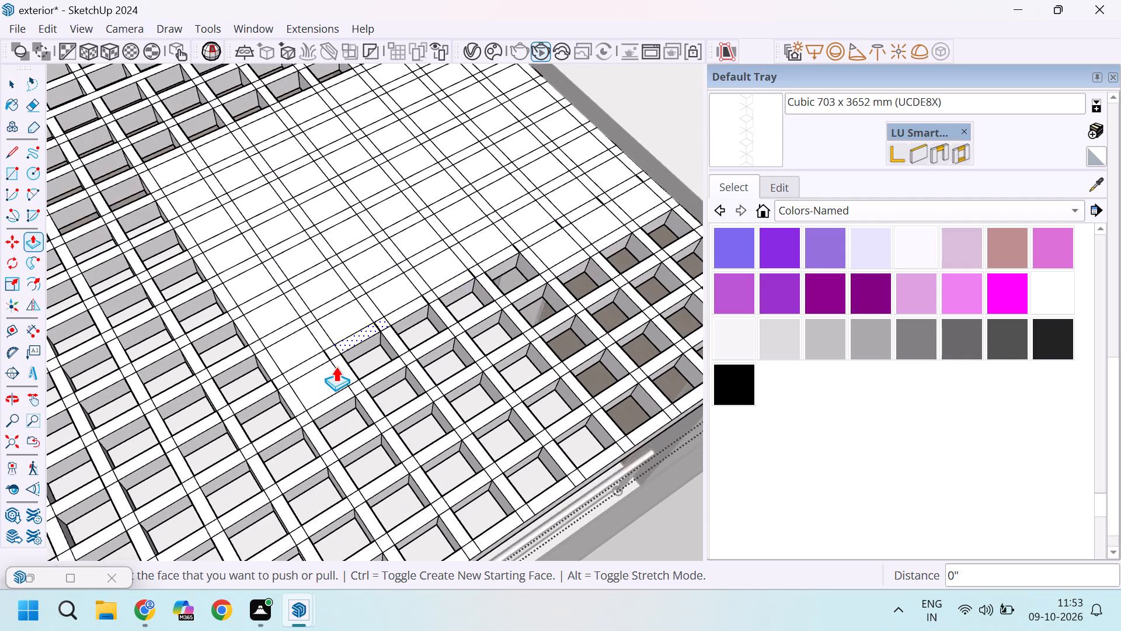
{"action": "scroll", "coordinate": [336, 366], "scroll_direction": "up", "scroll_amount": 2}
{"action": "double_click", "coordinate": [329, 385]}
Repeat the 6" push on the second row's last three squares and all eight squares of the third row.
{"action": "double_click", "coordinate": [287, 335]}
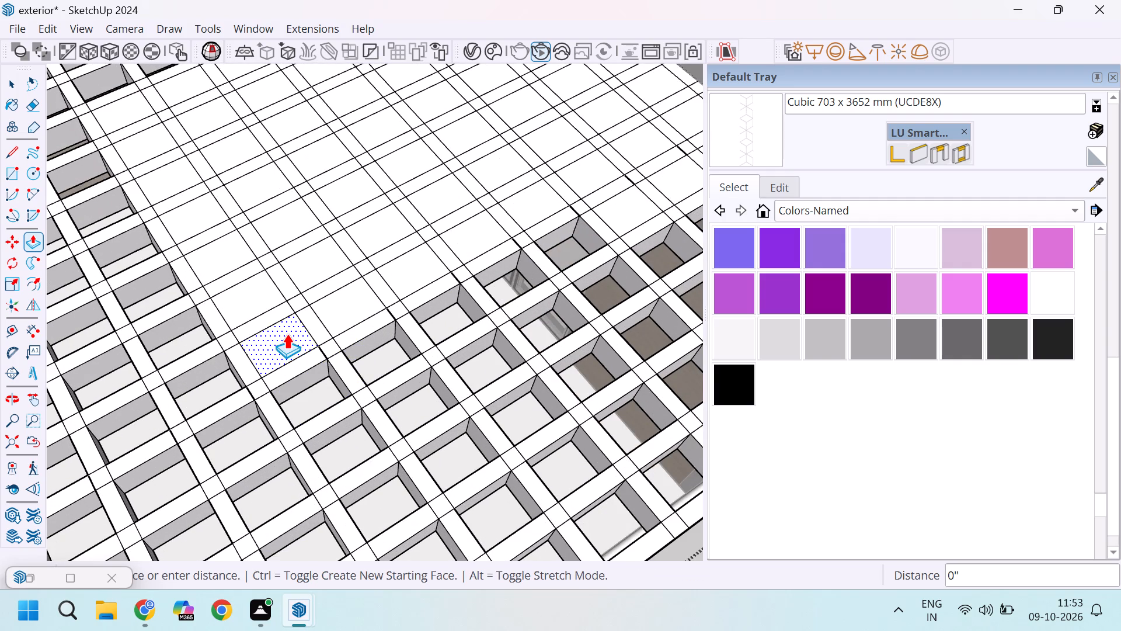
{"action": "double_click", "coordinate": [340, 315]}
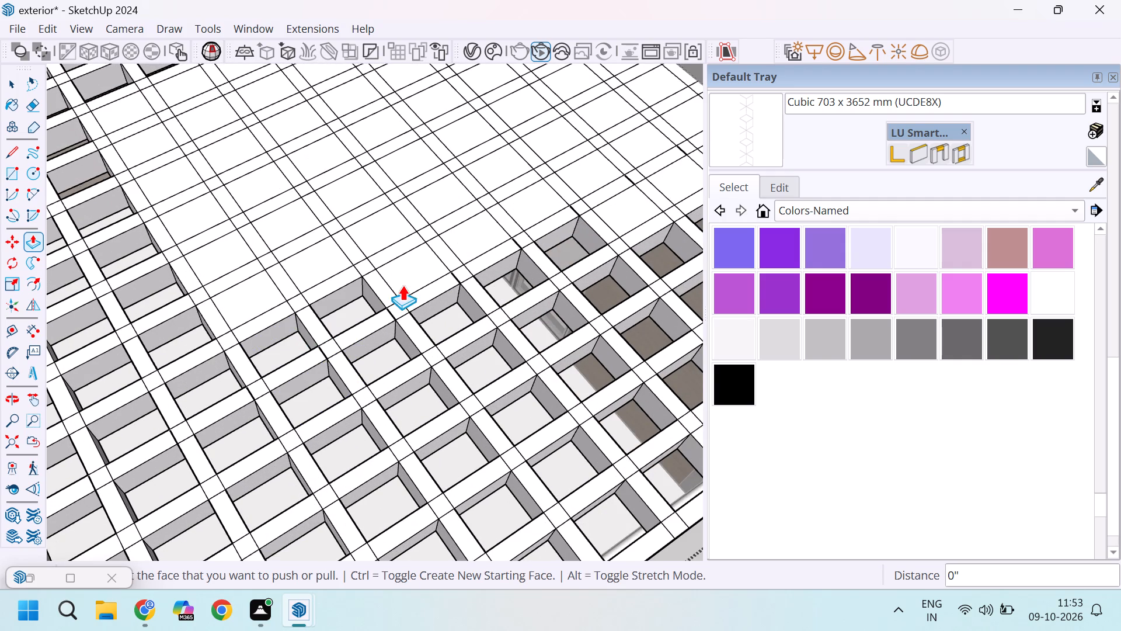
{"action": "double_click", "coordinate": [404, 277]}
{"action": "scroll", "coordinate": [331, 311], "scroll_direction": "down", "scroll_amount": 10}
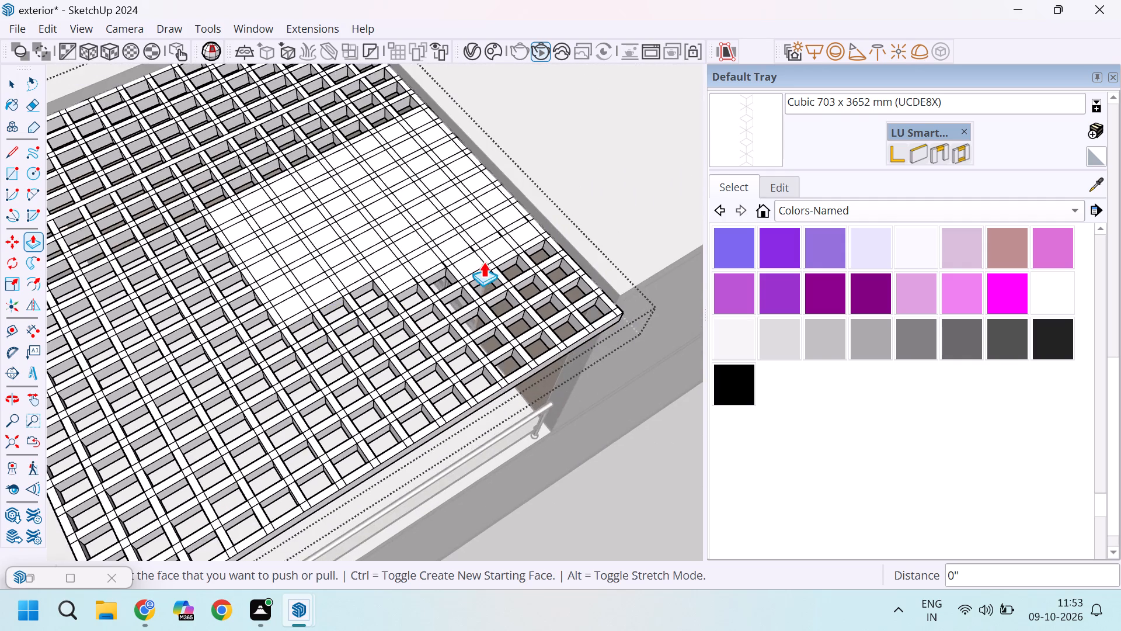
{"action": "scroll", "coordinate": [471, 248], "scroll_direction": "up", "scroll_amount": 8}
{"action": "double_click", "coordinate": [474, 264]}
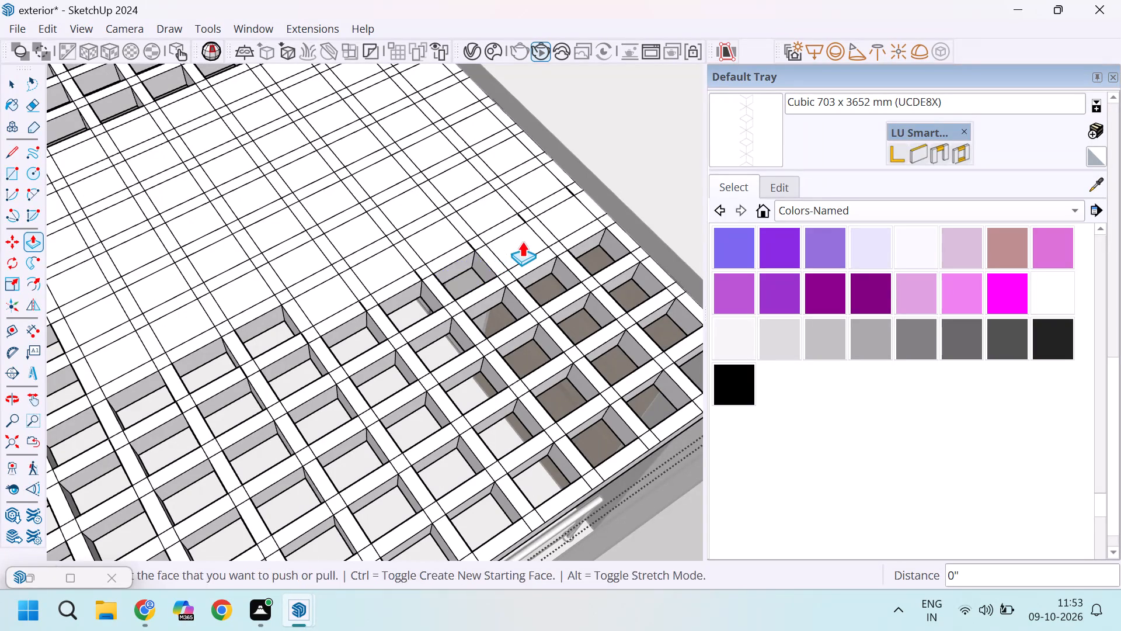
{"action": "double_click", "coordinate": [522, 241]}
{"action": "double_click", "coordinate": [566, 213]}
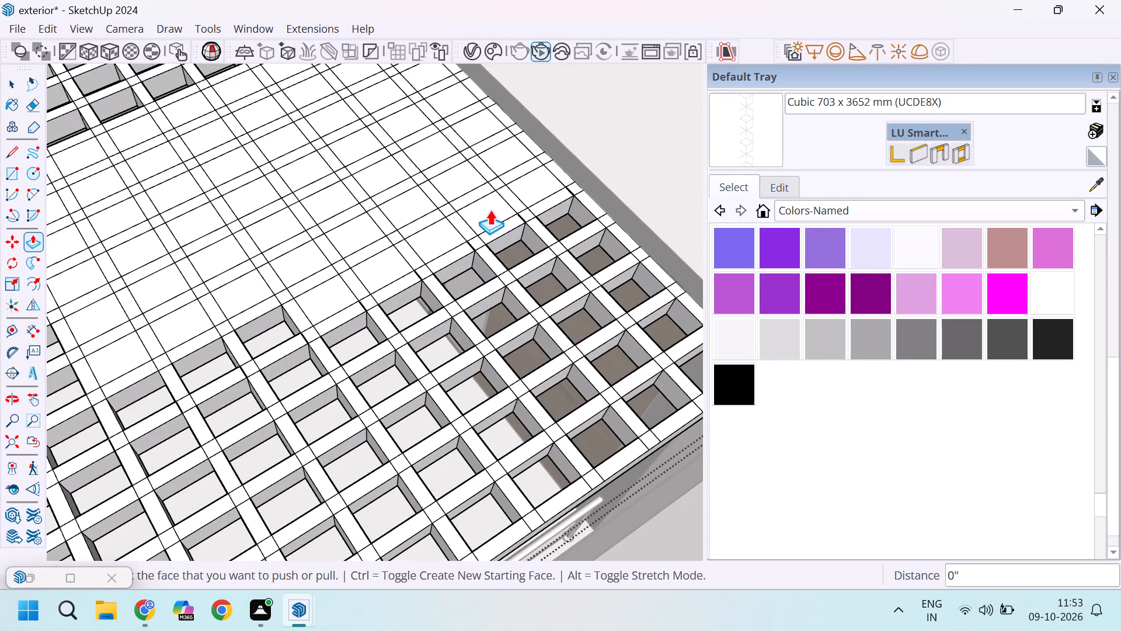
{"action": "double_click", "coordinate": [490, 210]}
{"action": "double_click", "coordinate": [533, 186]}
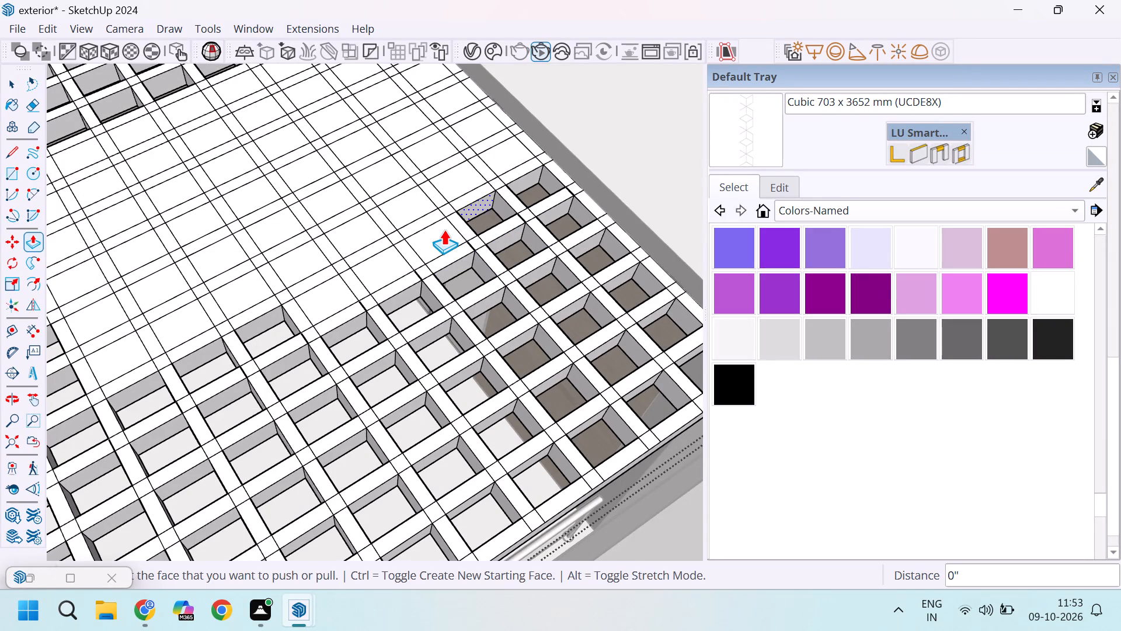
{"action": "double_click", "coordinate": [444, 230]}
{"action": "double_click", "coordinate": [394, 251]}
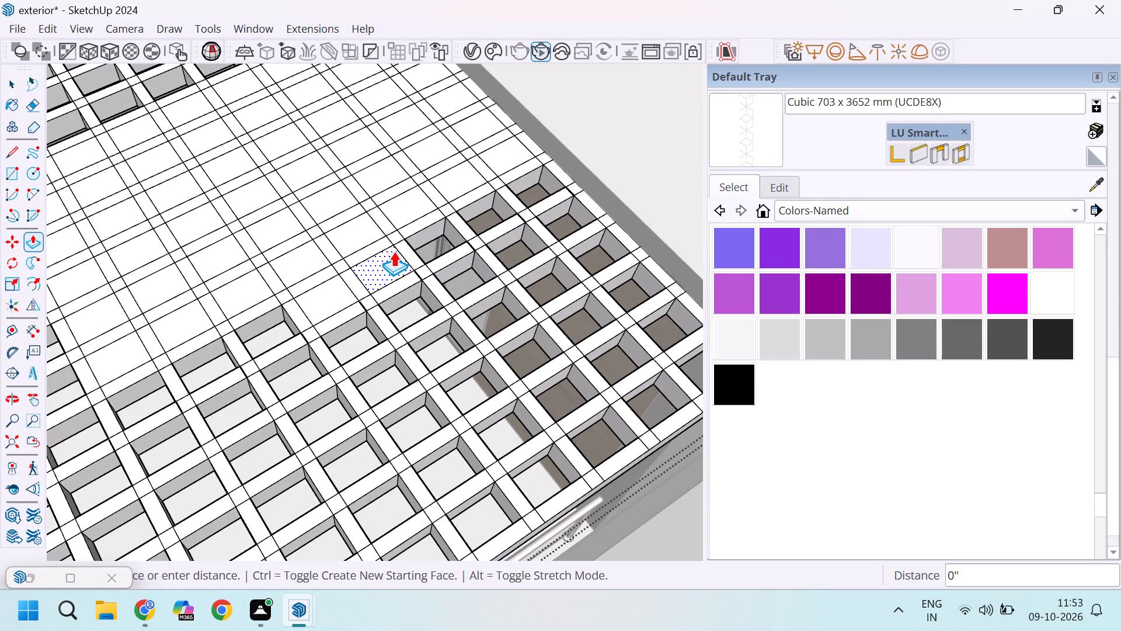
{"action": "double_click", "coordinate": [332, 284]}
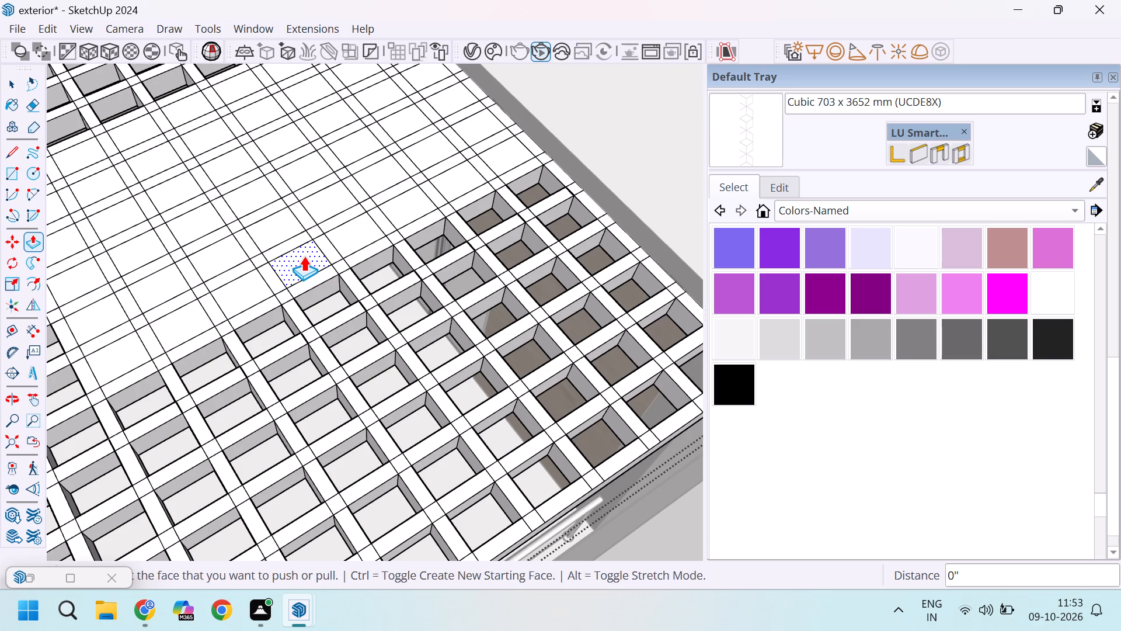
Repeat the 6" push on the fourth row's five squares farthest from the seventh column, undoing the stray extra push.
{"action": "double_click", "coordinate": [304, 256]}
{"action": "double_click", "coordinate": [352, 227]}
{"action": "triple_click", "coordinate": [408, 206]}
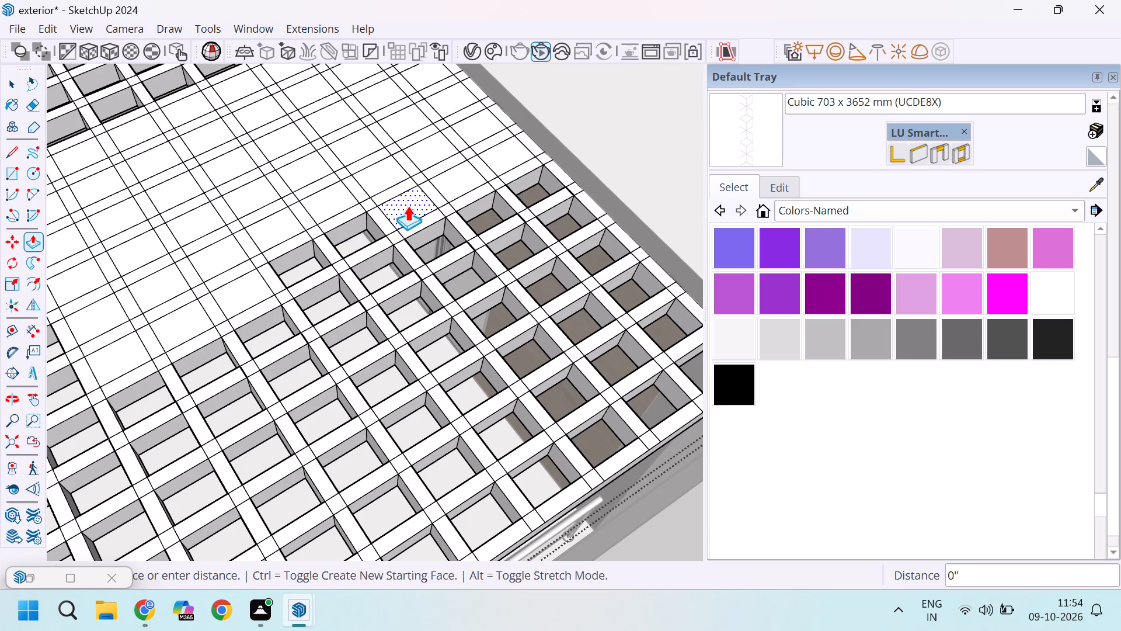
{"action": "double_click", "coordinate": [464, 174]}
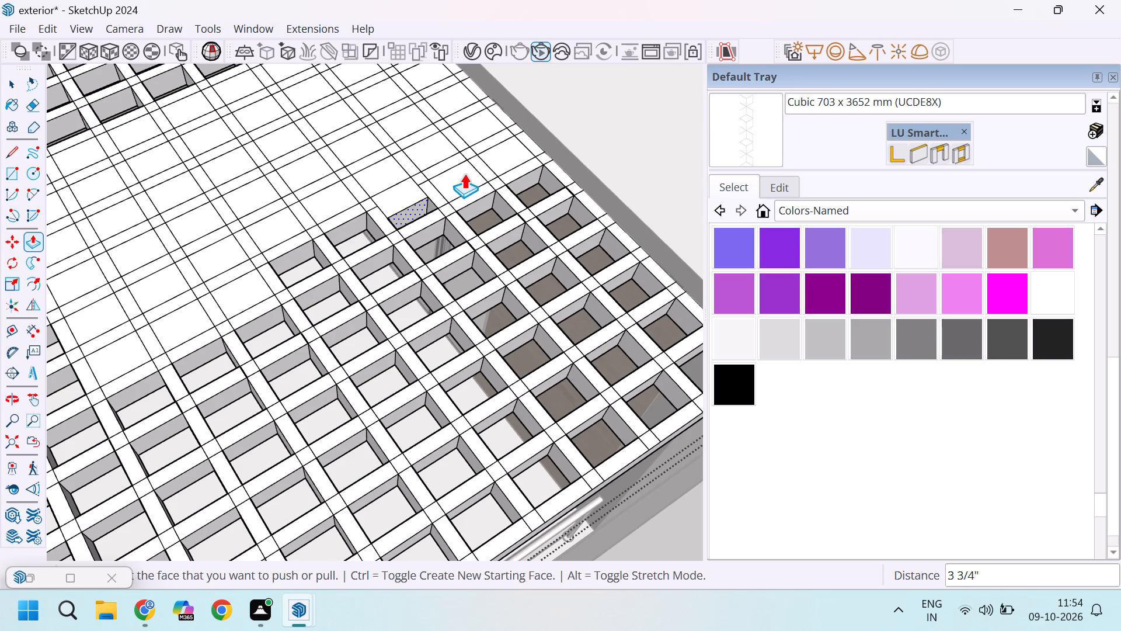
{"action": "key", "text": "ctrl+z"}
{"action": "scroll", "coordinate": [445, 194], "scroll_direction": "up", "scroll_amount": 3}
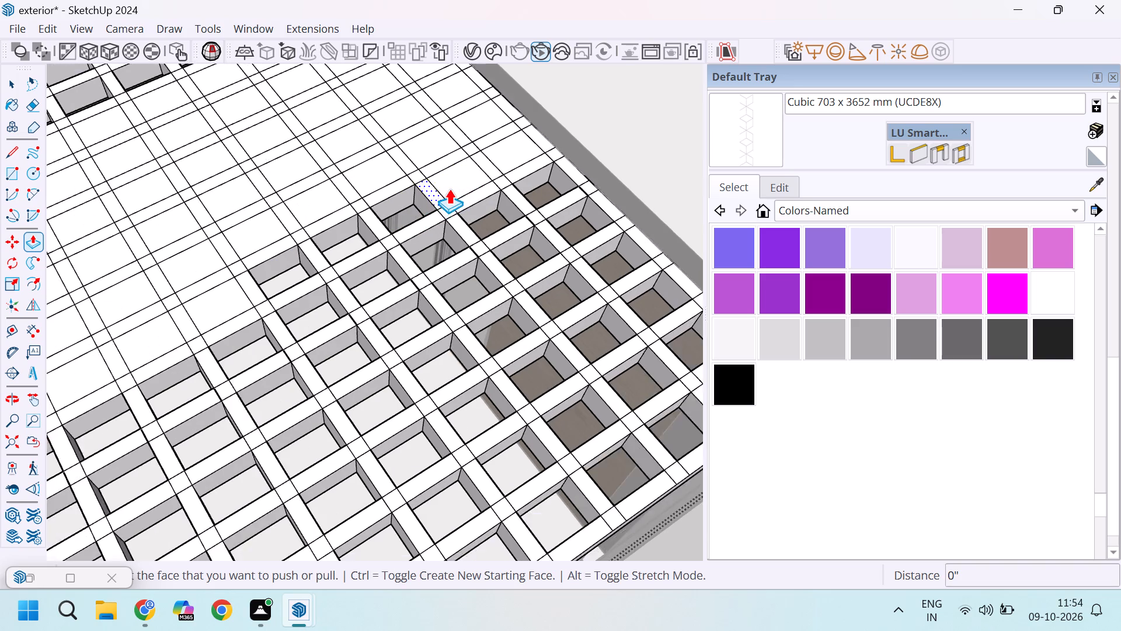
{"action": "scroll", "coordinate": [449, 189], "scroll_direction": "up", "scroll_amount": 2}
{"action": "left_click", "coordinate": [455, 179]}
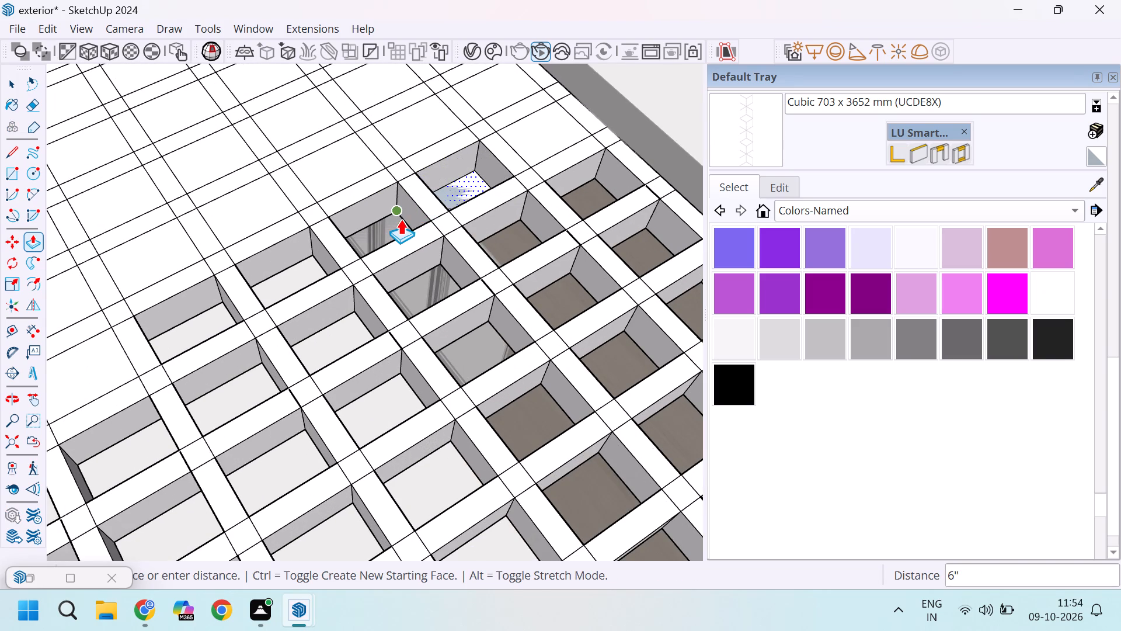
{"action": "left_click", "coordinate": [402, 220]}
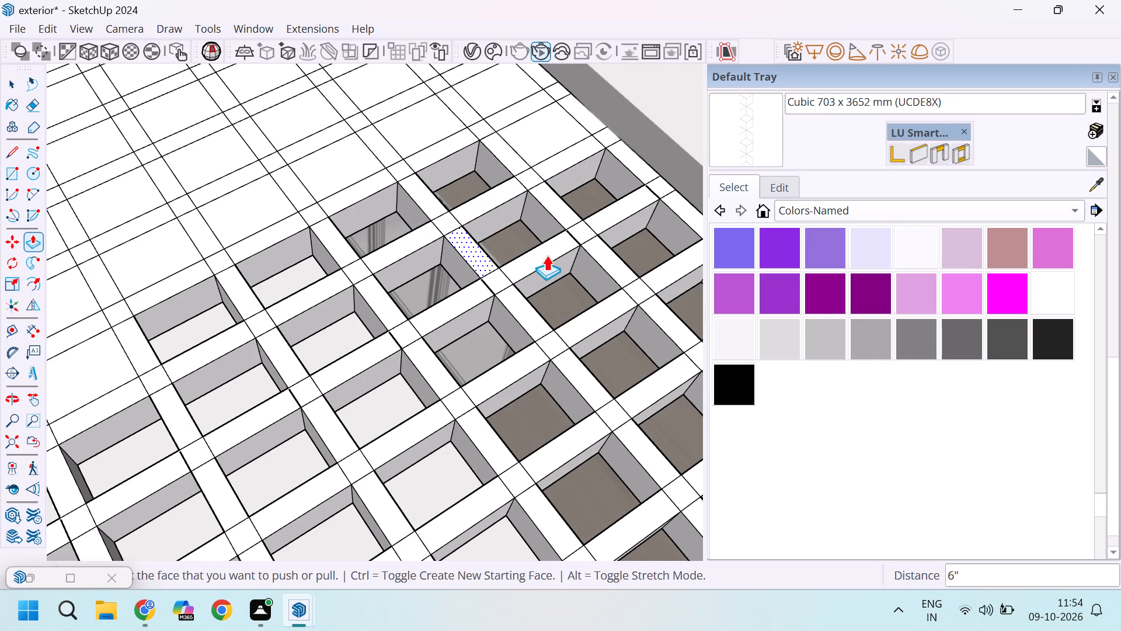
{"action": "scroll", "coordinate": [563, 172], "scroll_direction": "up", "scroll_amount": 4}
{"action": "double_click", "coordinate": [528, 134]}
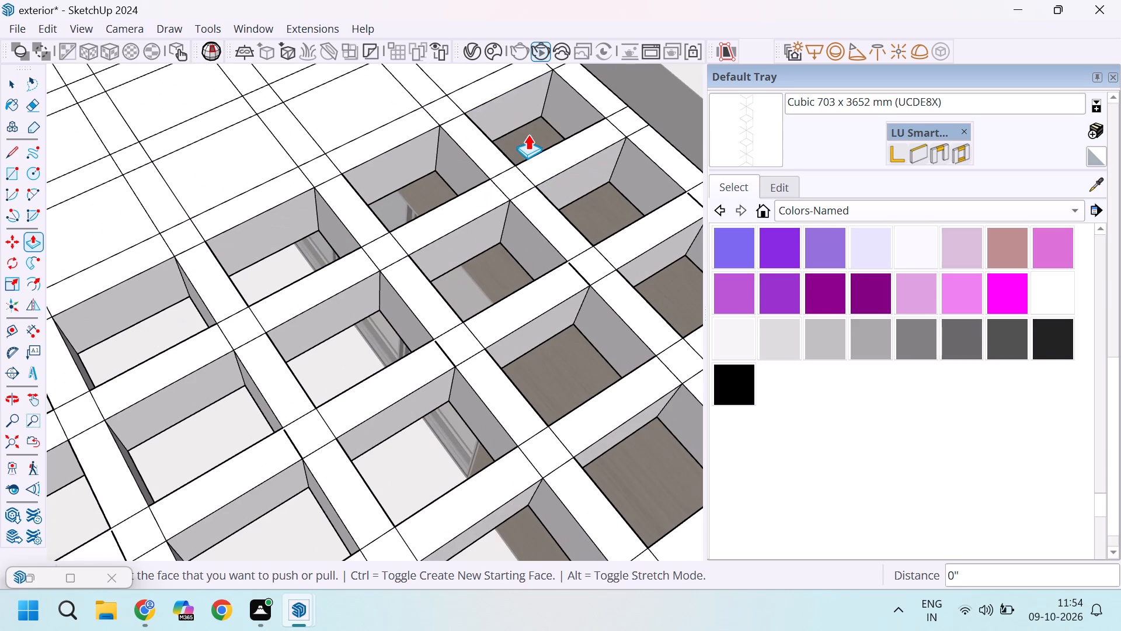
Push down the fourth row's remaining three flat squares, nearest the seventh column.
{"action": "scroll", "coordinate": [528, 134], "scroll_direction": "down", "scroll_amount": 18}
{"action": "scroll", "coordinate": [286, 238], "scroll_direction": "up", "scroll_amount": 9}
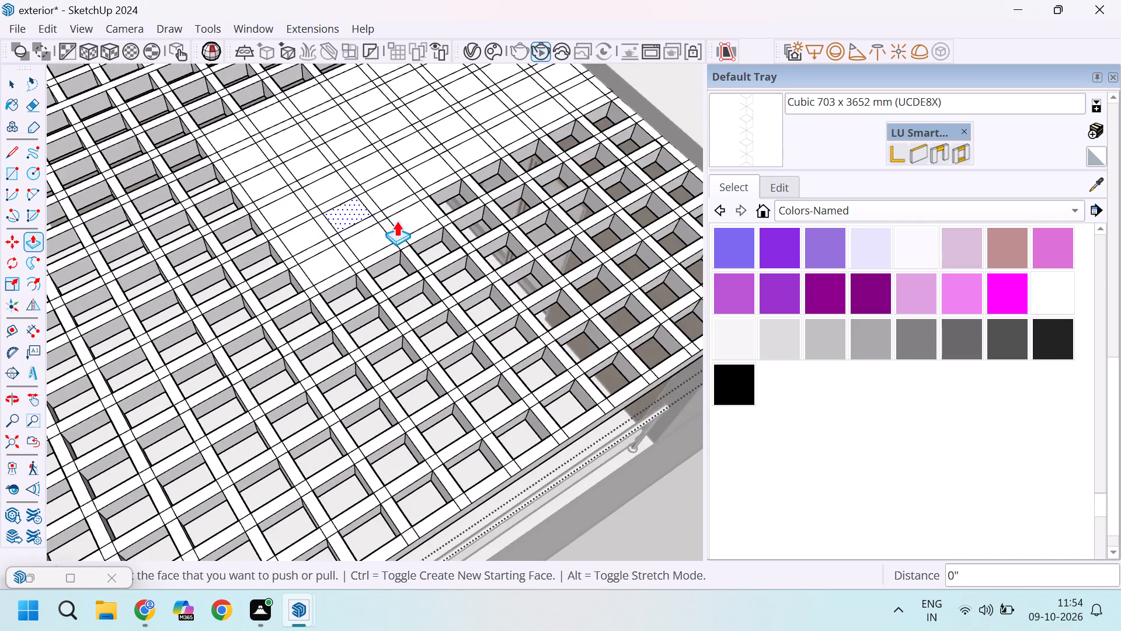
{"action": "scroll", "coordinate": [396, 221], "scroll_direction": "up", "scroll_amount": 1}
{"action": "triple_click", "coordinate": [415, 218]}
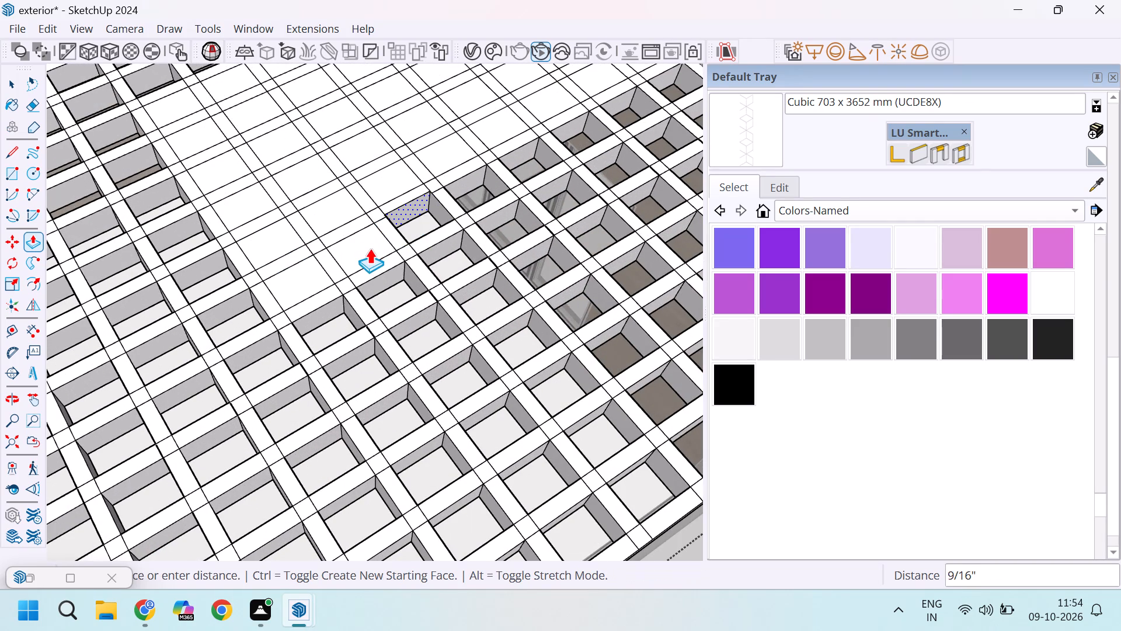
{"action": "key", "text": "Escape"}
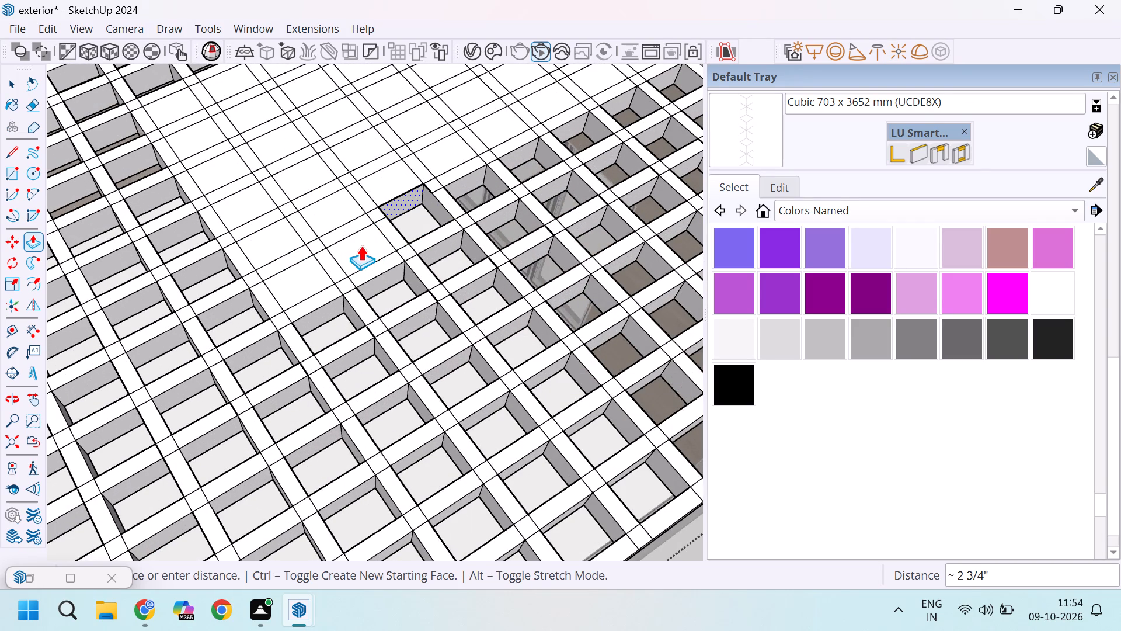
{"action": "scroll", "coordinate": [401, 216], "scroll_direction": "up", "scroll_amount": 4}
{"action": "double_click", "coordinate": [342, 261]}
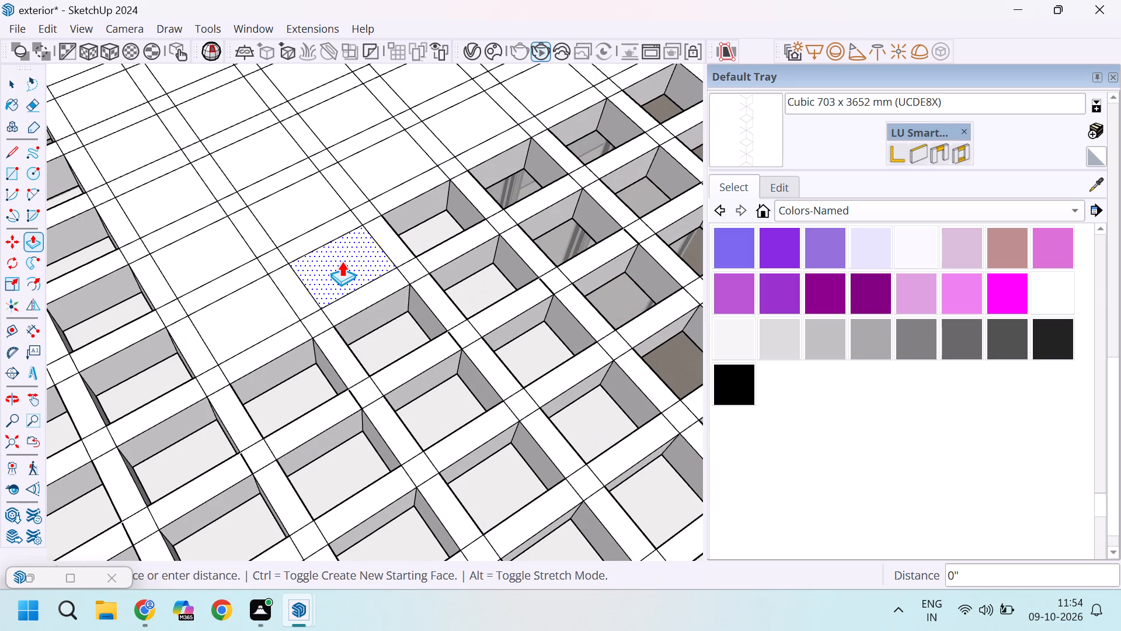
{"action": "double_click", "coordinate": [256, 315]}
Push the shallow square at the fourth row's seventh-column end down to the floor level of the adjoining pocket.
{"action": "middle_click_drag", "start_coordinate": [347, 265], "coordinate": [339, 269]}
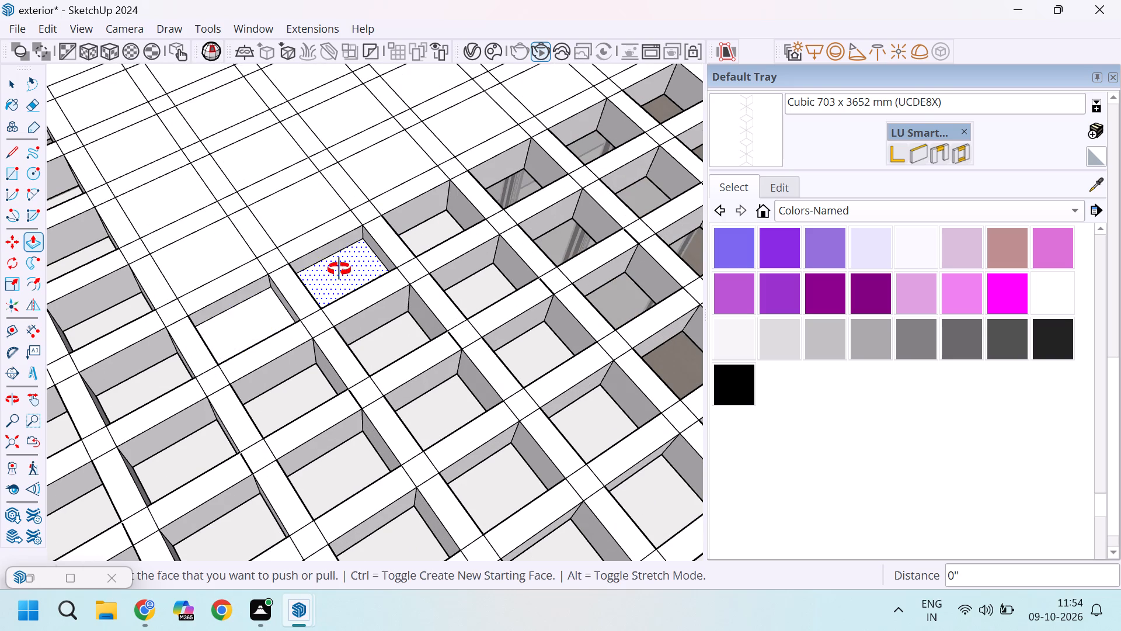
{"action": "middle_click_drag", "start_coordinate": [339, 269], "coordinate": [243, 379]}
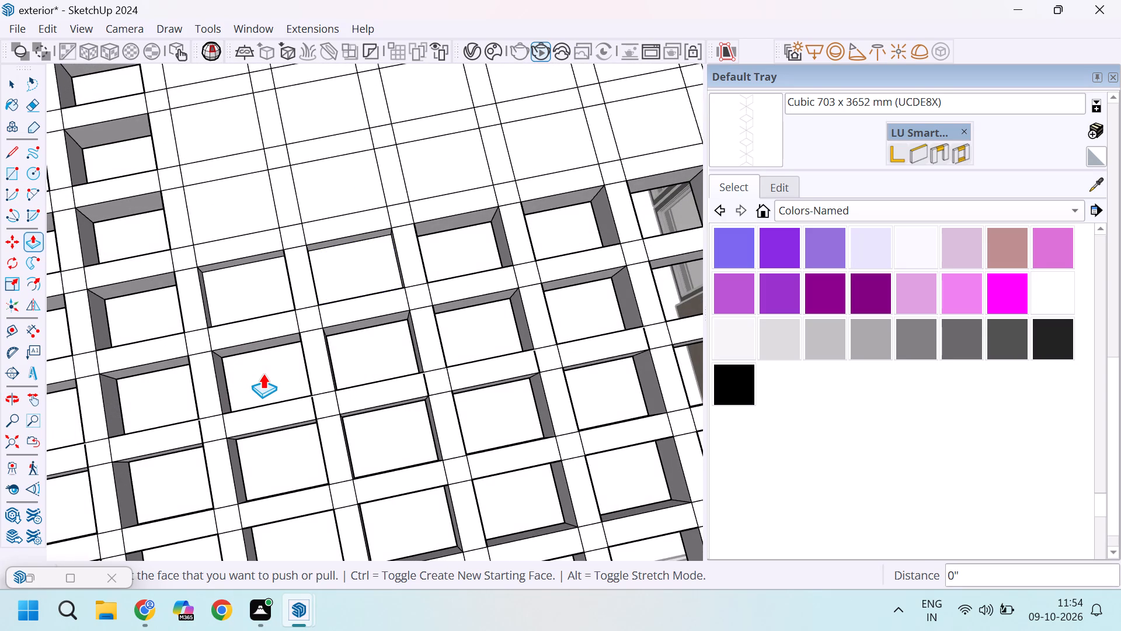
{"action": "middle_click_drag", "start_coordinate": [272, 363], "coordinate": [395, 235]}
{"action": "scroll", "coordinate": [394, 283], "scroll_direction": "down", "scroll_amount": 14}
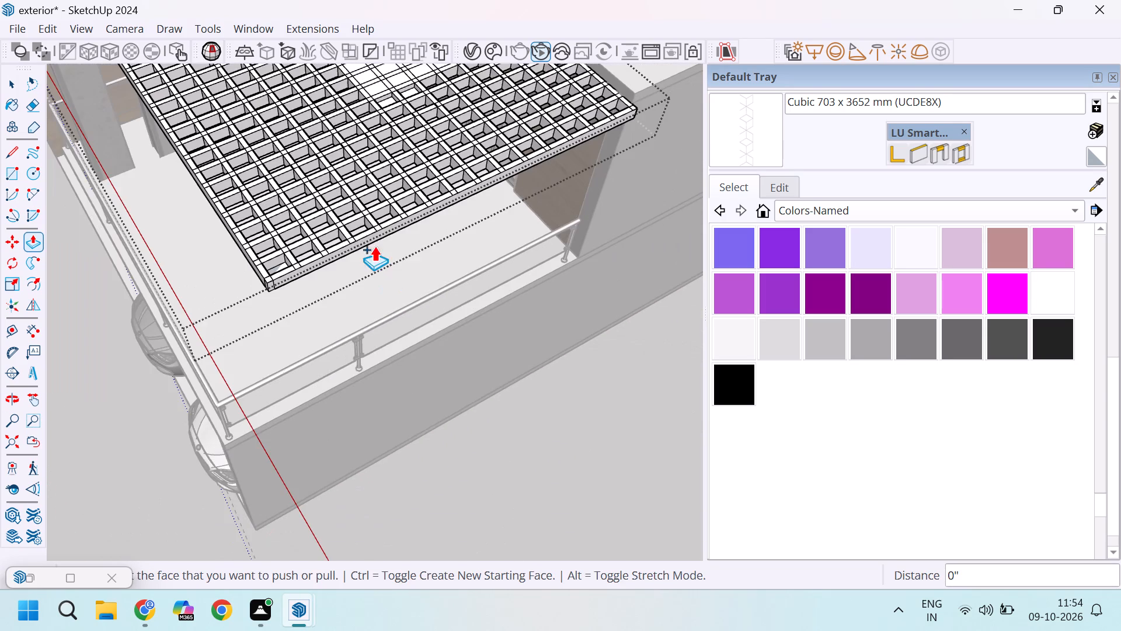
{"action": "middle_click_drag", "start_coordinate": [360, 207], "coordinate": [469, 293]}
{"action": "scroll", "coordinate": [361, 207], "scroll_direction": "up", "scroll_amount": 1}
{"action": "scroll", "coordinate": [476, 310], "scroll_direction": "down", "scroll_amount": 4}
{"action": "scroll", "coordinate": [449, 210], "scroll_direction": "up", "scroll_amount": 11}
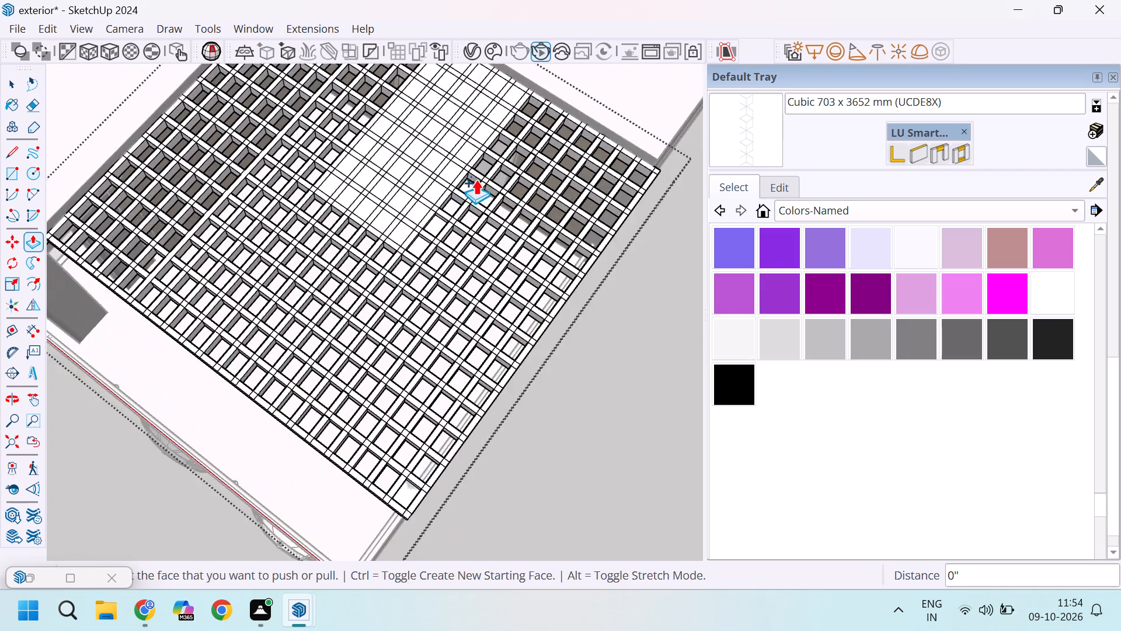
{"action": "middle_click_drag", "start_coordinate": [441, 297], "coordinate": [448, 202]}
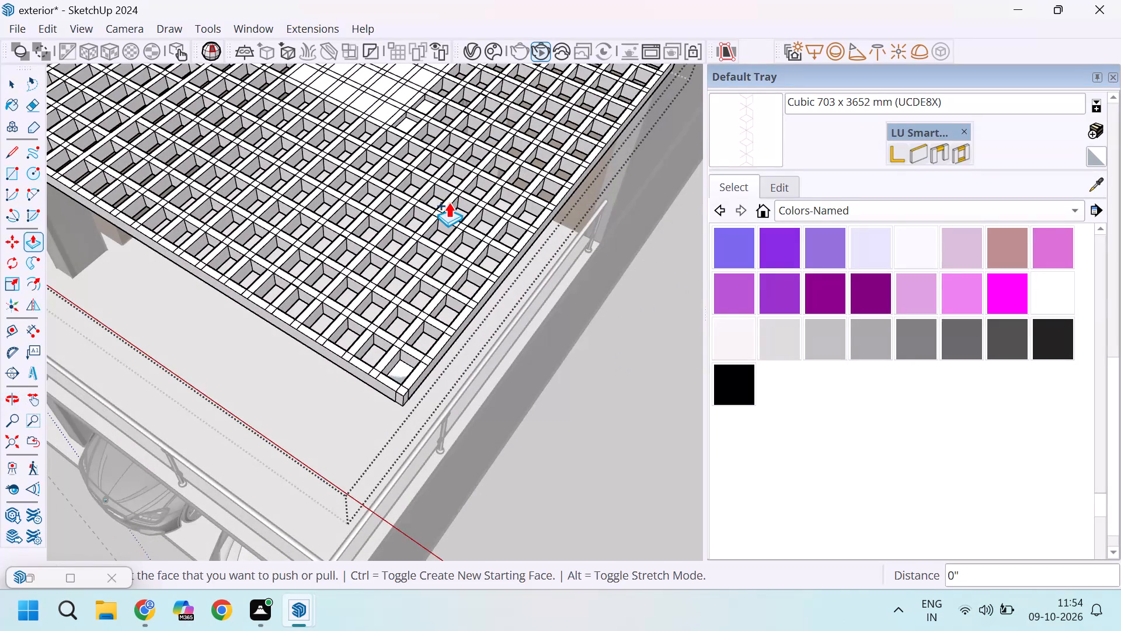
{"action": "scroll", "coordinate": [448, 202], "scroll_direction": "down", "scroll_amount": 4}
{"action": "scroll", "coordinate": [429, 116], "scroll_direction": "up", "scroll_amount": 5}
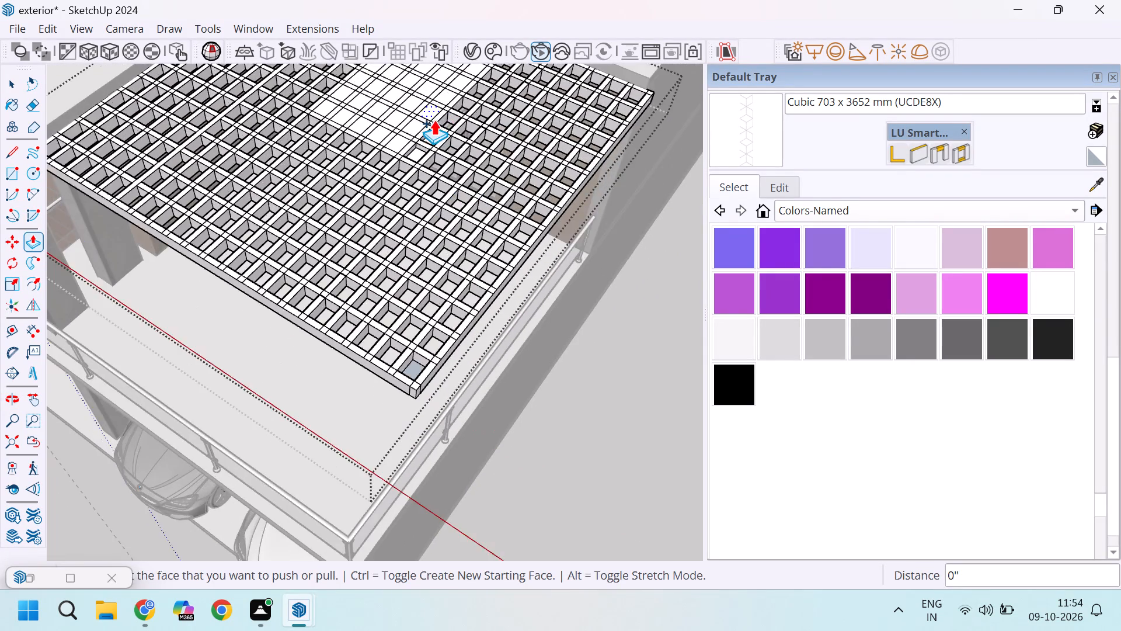
{"action": "scroll", "coordinate": [434, 120], "scroll_direction": "up", "scroll_amount": 19}
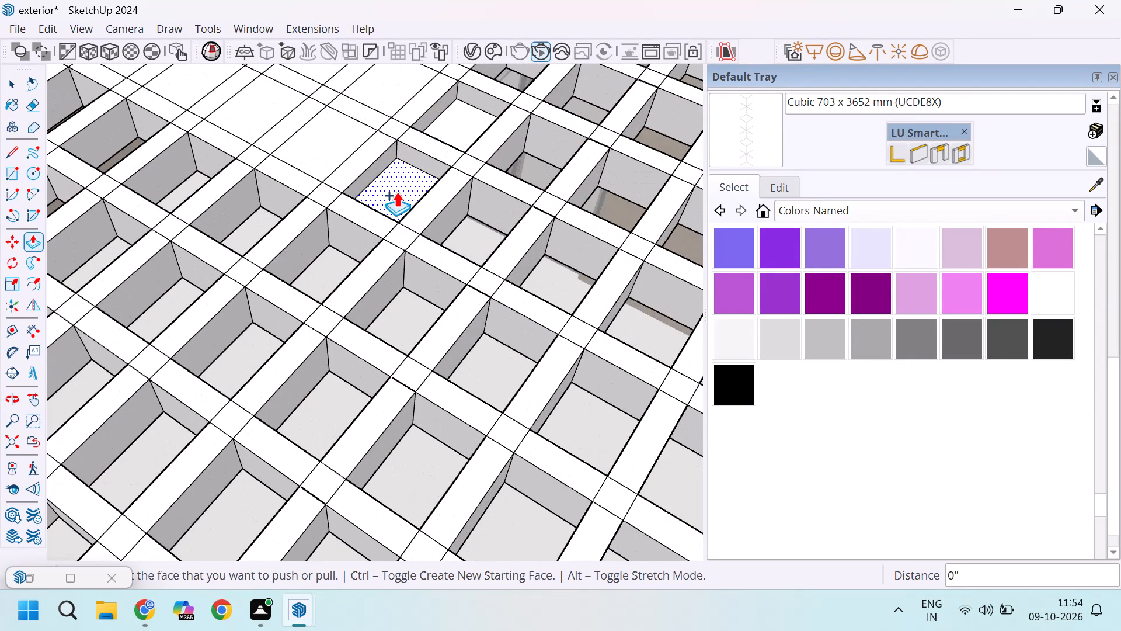
{"action": "left_click", "coordinate": [397, 192]}
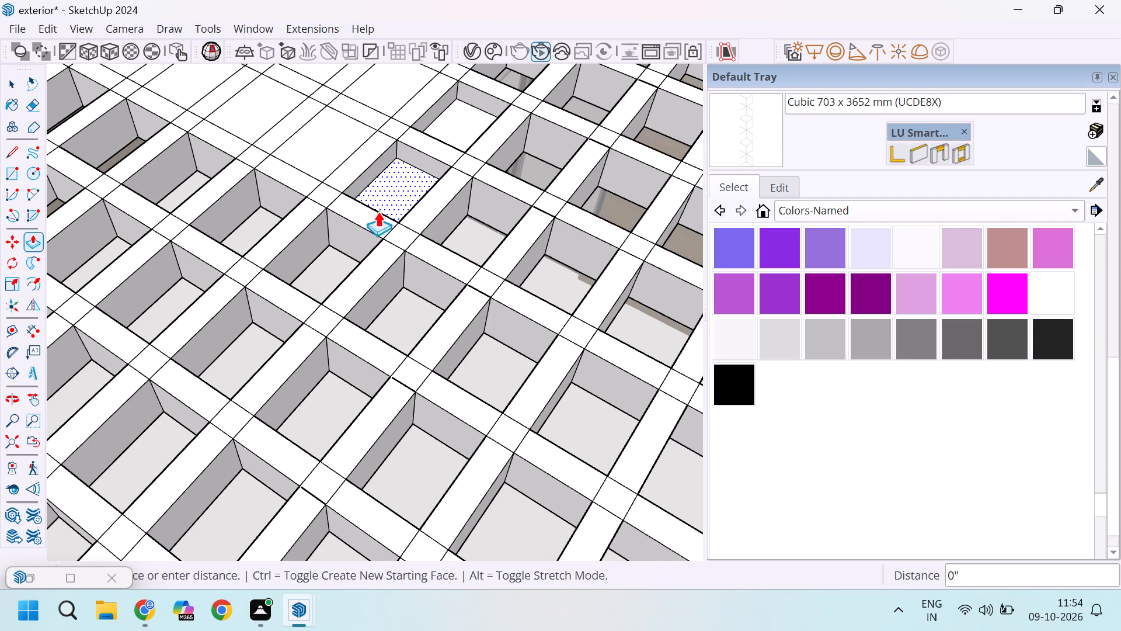
{"action": "left_click", "coordinate": [350, 253]}
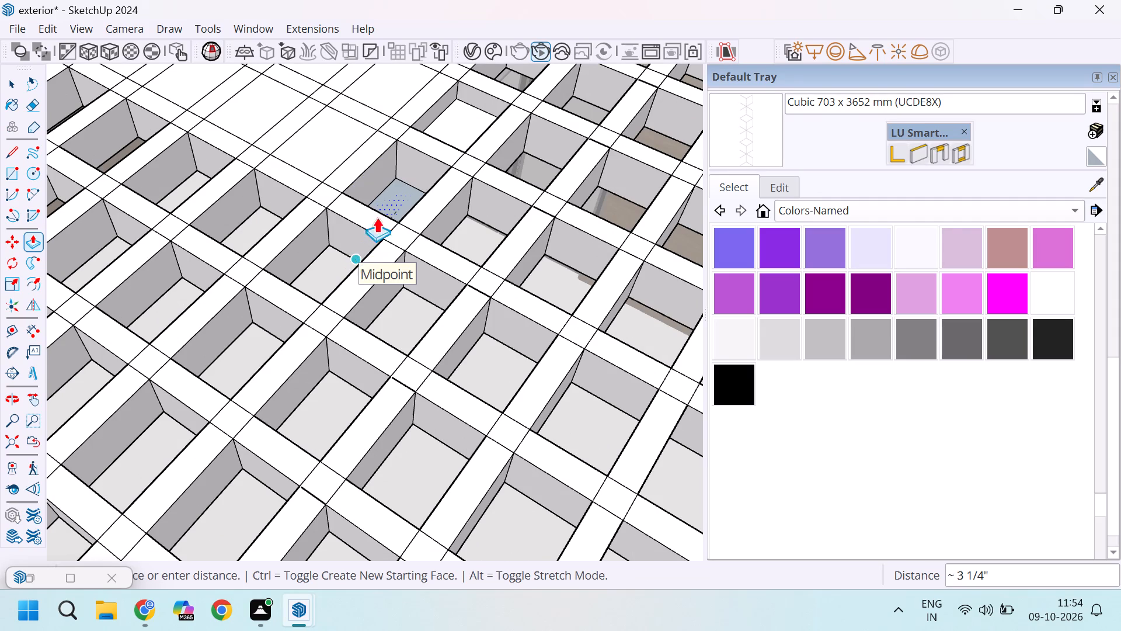
Push the other shallow fourth-row square, second from the seventh-column end, down to the neighbouring pocket's floor level.
{"action": "middle_click_drag", "start_coordinate": [409, 196], "coordinate": [353, 273]}
{"action": "scroll", "coordinate": [356, 240], "scroll_direction": "down", "scroll_amount": 4}
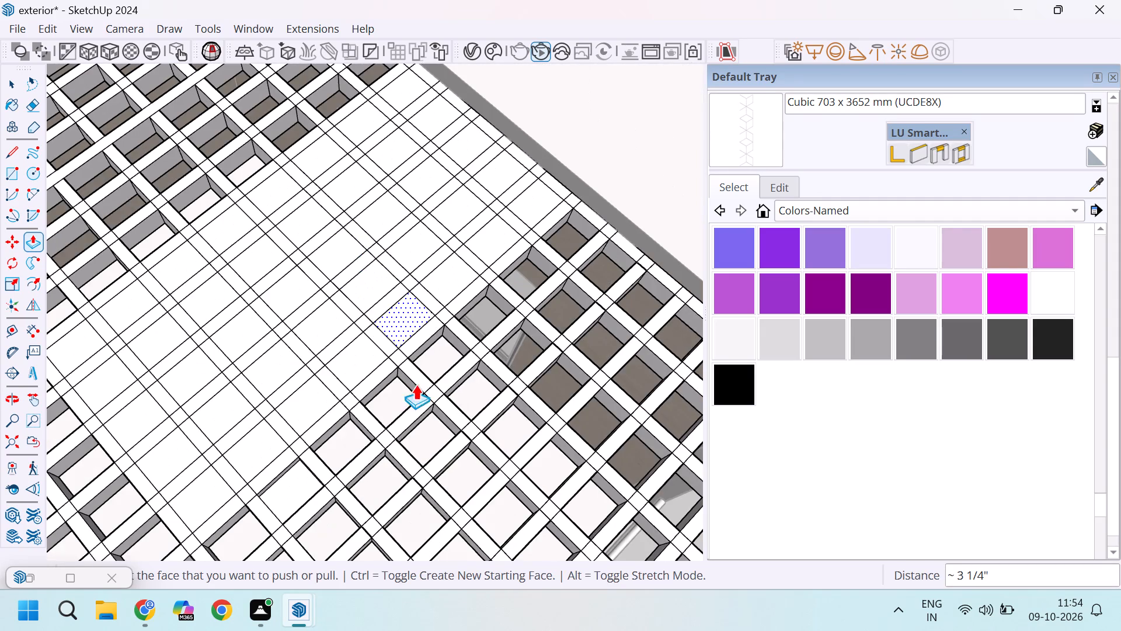
{"action": "scroll", "coordinate": [335, 346], "scroll_direction": "down", "scroll_amount": 5}
{"action": "middle_click_drag", "start_coordinate": [406, 412], "coordinate": [461, 309]}
{"action": "scroll", "coordinate": [308, 282], "scroll_direction": "up", "scroll_amount": 3}
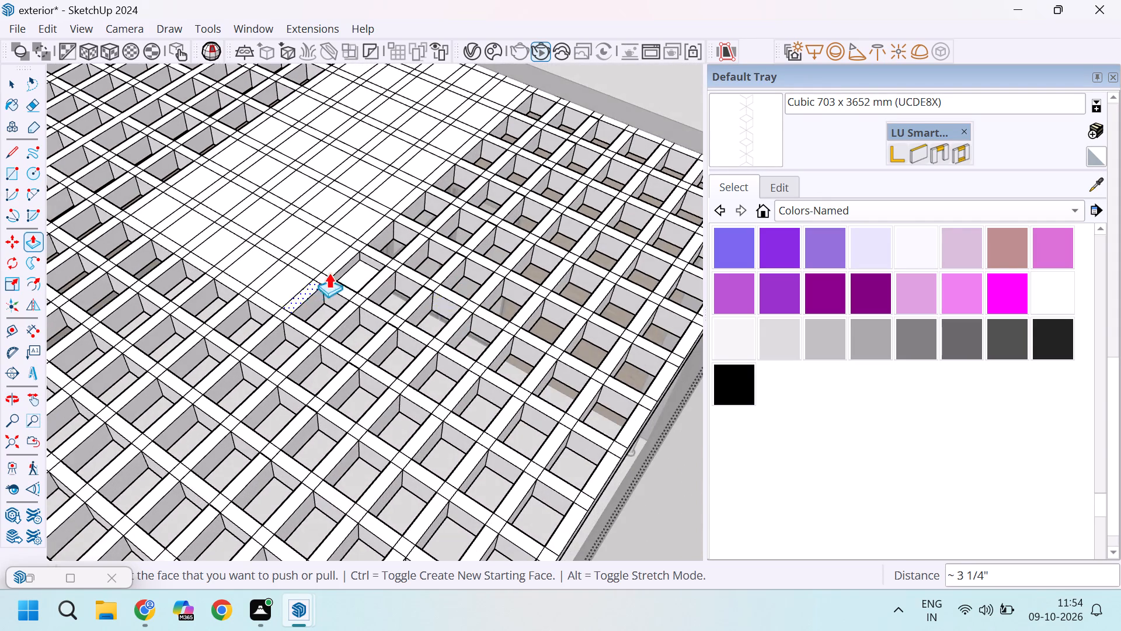
{"action": "scroll", "coordinate": [329, 273], "scroll_direction": "up", "scroll_amount": 6}
{"action": "left_click", "coordinate": [380, 276]}
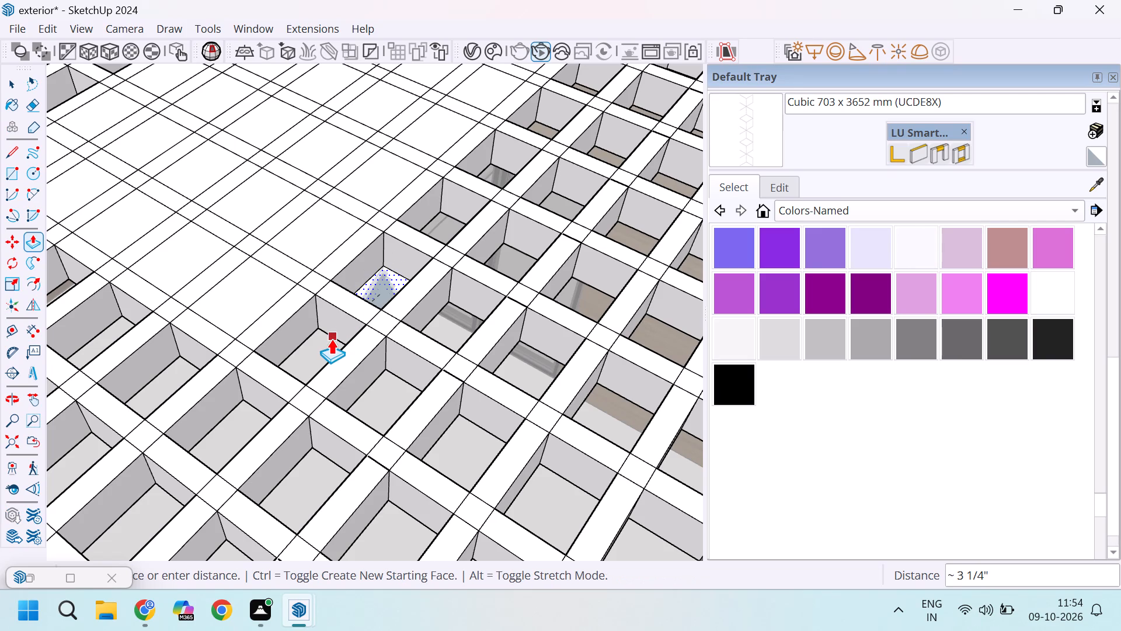
{"action": "left_click", "coordinate": [331, 339]}
Push the fifth row's square nearest the seventh column down 6", undoing the first shallow push on it.
{"action": "scroll", "coordinate": [336, 263], "scroll_direction": "down", "scroll_amount": 5}
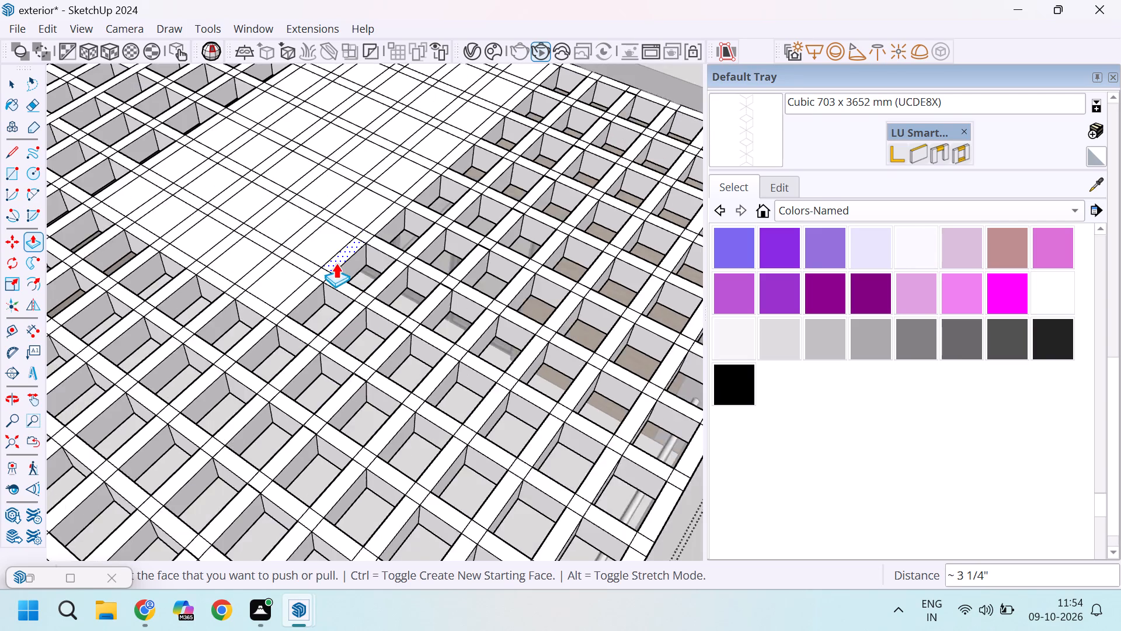
{"action": "scroll", "coordinate": [336, 263], "scroll_direction": "down", "scroll_amount": 3}
{"action": "scroll", "coordinate": [286, 274], "scroll_direction": "up", "scroll_amount": 5}
{"action": "double_click", "coordinate": [302, 274]}
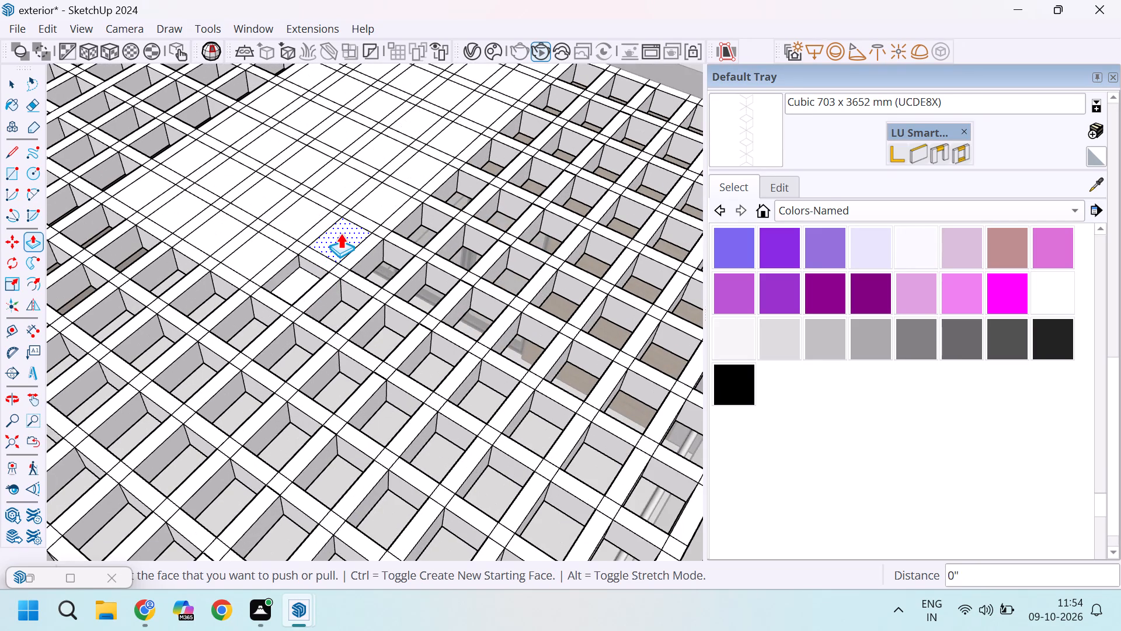
{"action": "middle_click_drag", "start_coordinate": [321, 252], "coordinate": [266, 329]}
{"action": "scroll", "coordinate": [274, 377], "scroll_direction": "up", "scroll_amount": 5}
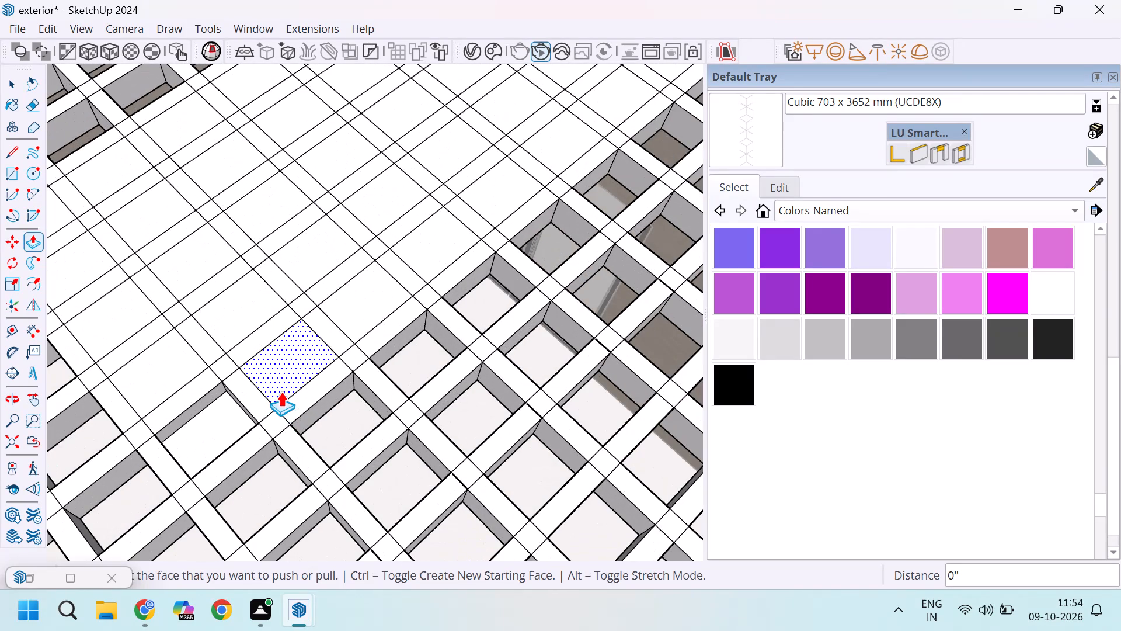
{"action": "key", "text": "ctrl+z"}
{"action": "left_click", "coordinate": [222, 417]}
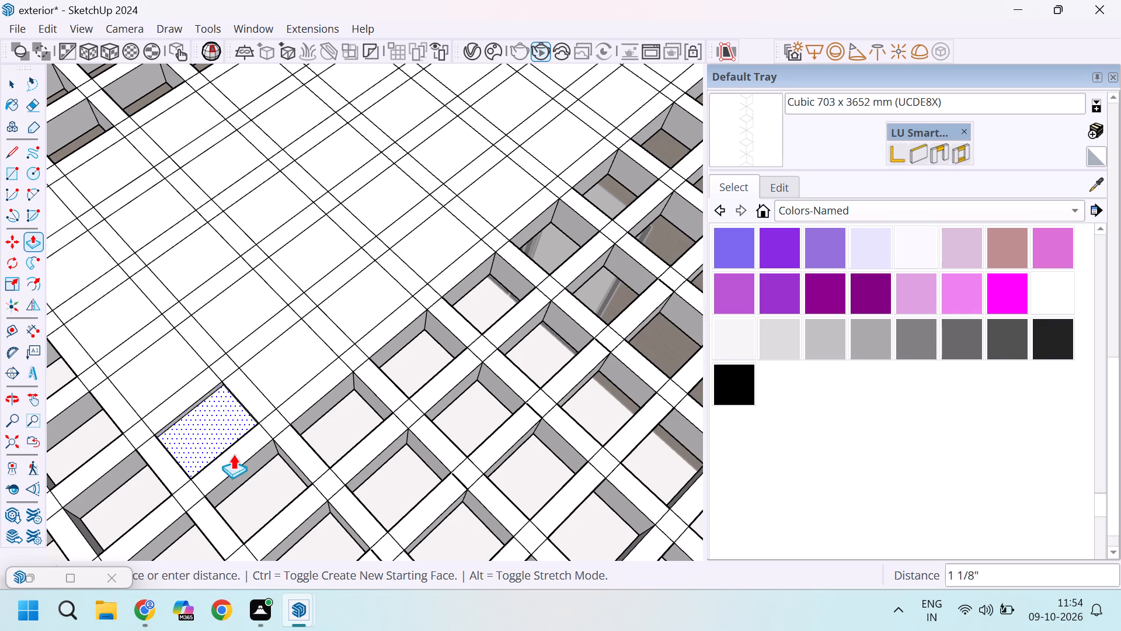
{"action": "left_click", "coordinate": [242, 486]}
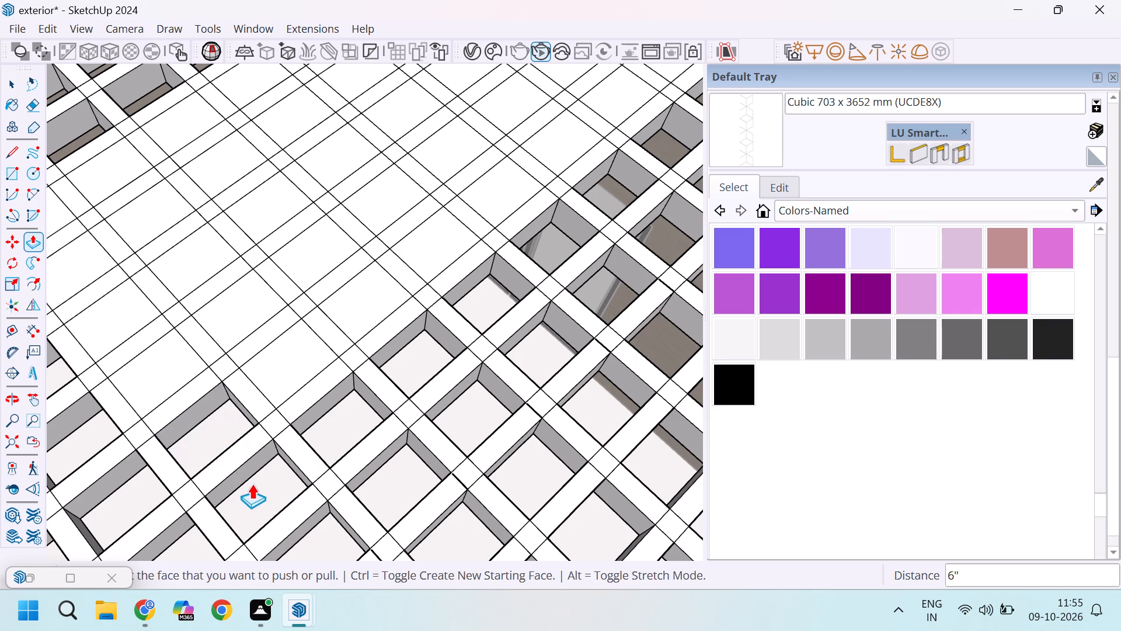
Repeat the 6" push on the other seven squares of the fifth row.
{"action": "double_click", "coordinate": [298, 369]}
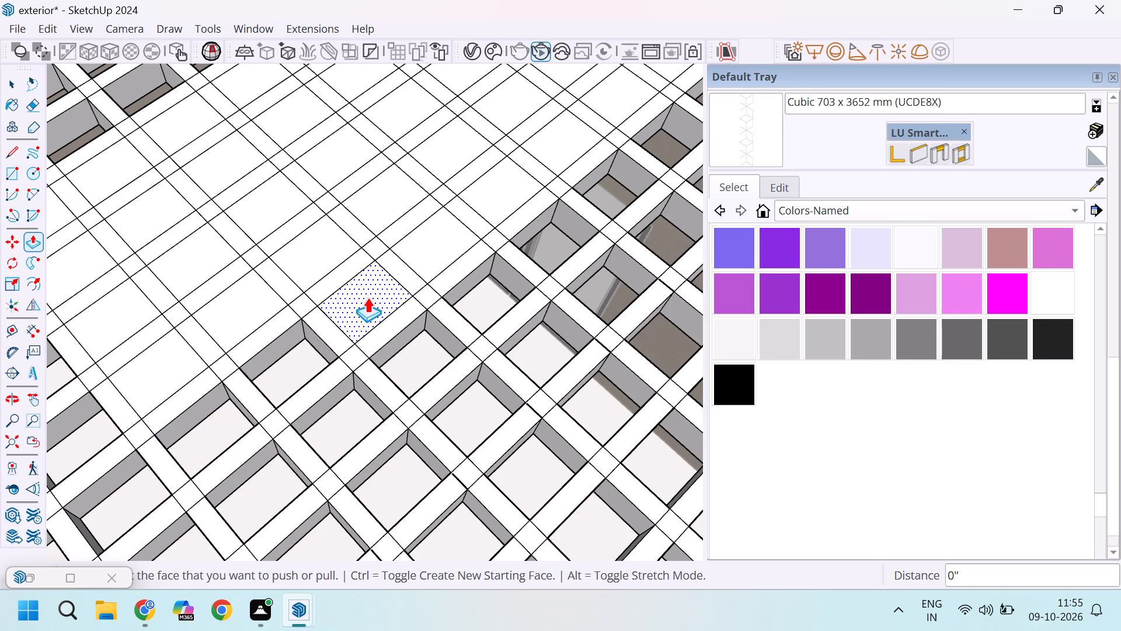
{"action": "double_click", "coordinate": [370, 292]}
{"action": "double_click", "coordinate": [427, 249]}
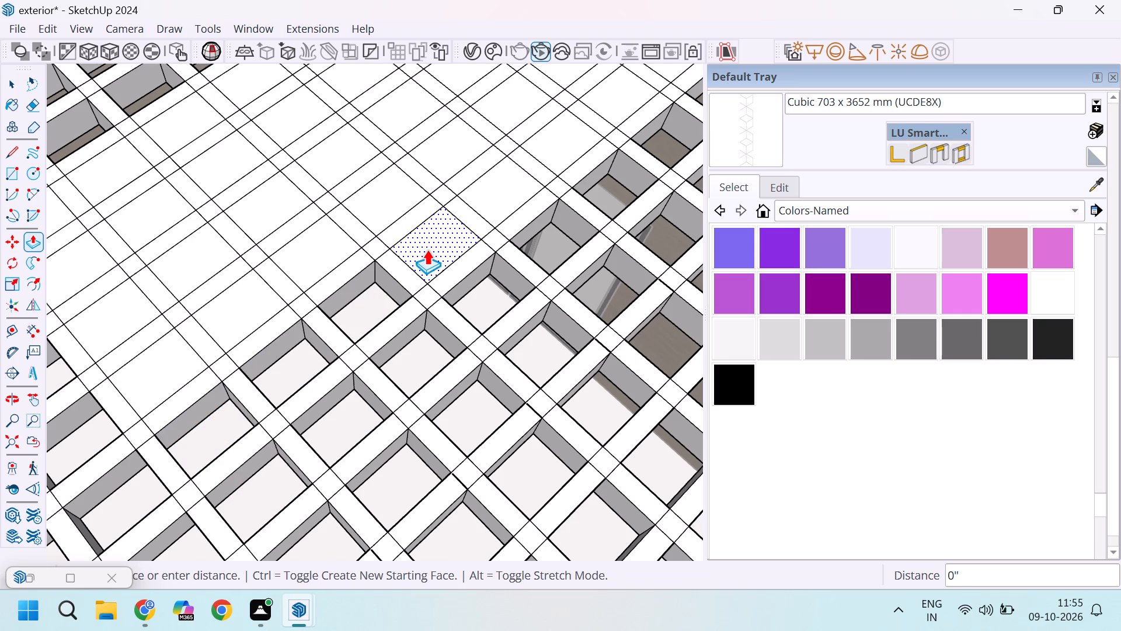
{"action": "double_click", "coordinate": [500, 189]}
{"action": "scroll", "coordinate": [269, 339], "scroll_direction": "down", "scroll_amount": 2}
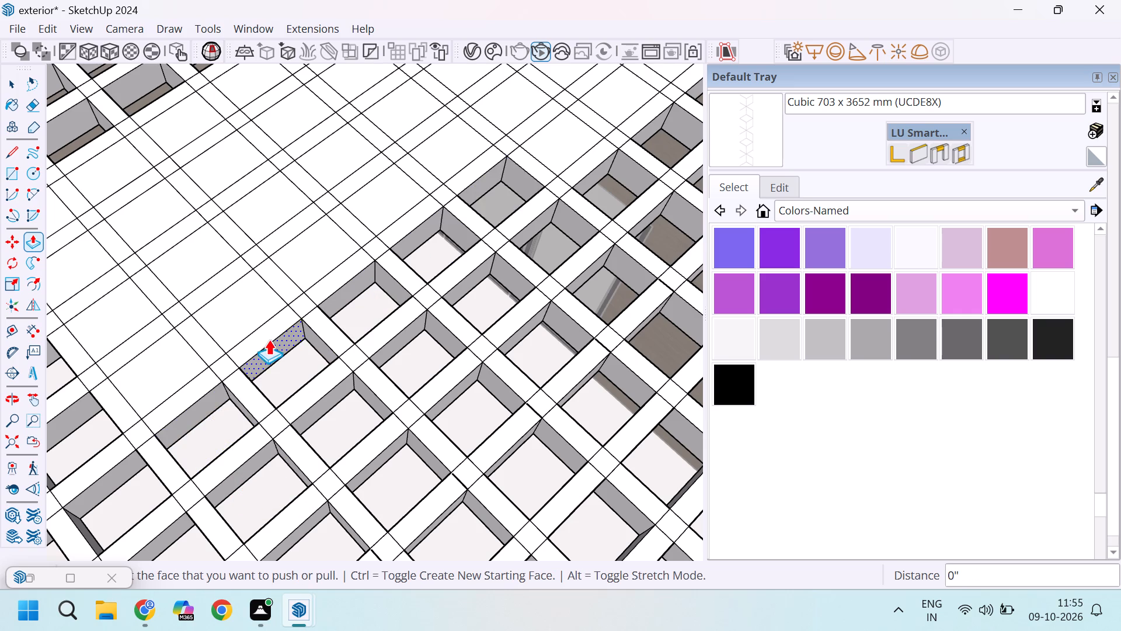
{"action": "scroll", "coordinate": [269, 339], "scroll_direction": "down", "scroll_amount": 7}
{"action": "scroll", "coordinate": [409, 247], "scroll_direction": "up", "scroll_amount": 4}
{"action": "double_click", "coordinate": [426, 229]}
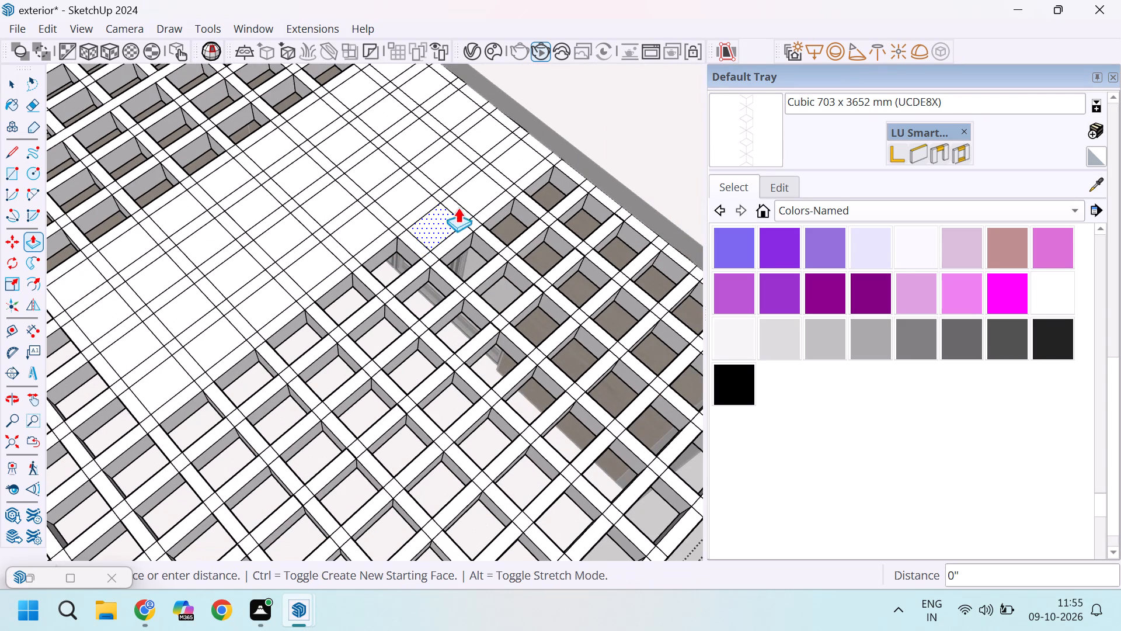
{"action": "double_click", "coordinate": [486, 193]}
{"action": "double_click", "coordinate": [517, 156]}
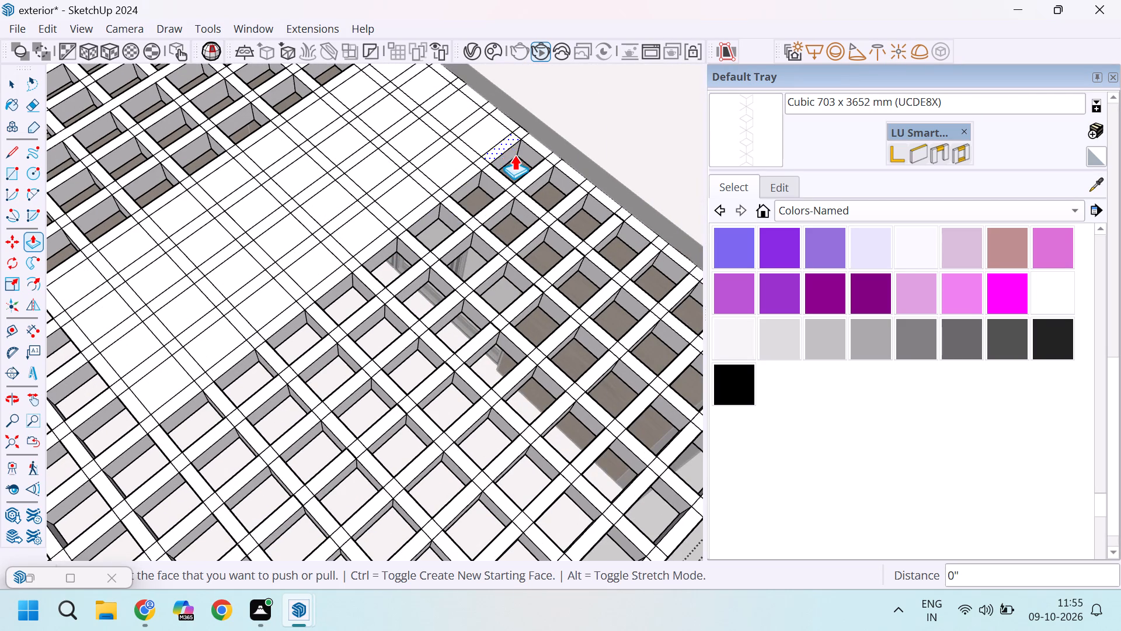
Repeat the 6" push on all eight squares of the sixth row, working inward from the slab's outer edge.
{"action": "double_click", "coordinate": [479, 131]}
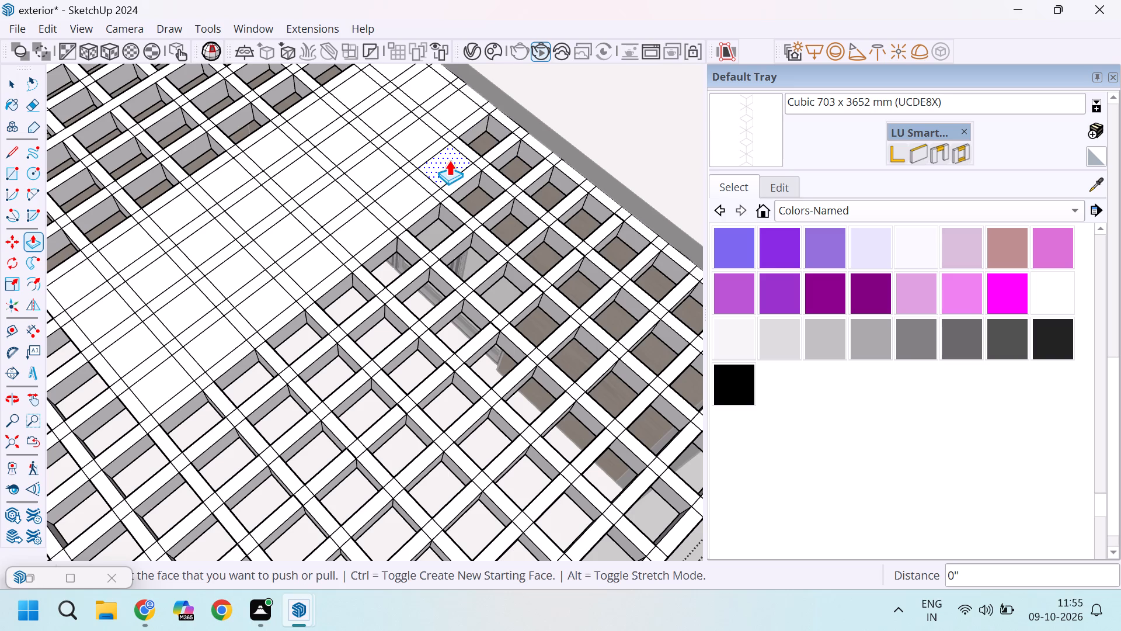
{"action": "double_click", "coordinate": [447, 160]}
{"action": "double_click", "coordinate": [410, 195]}
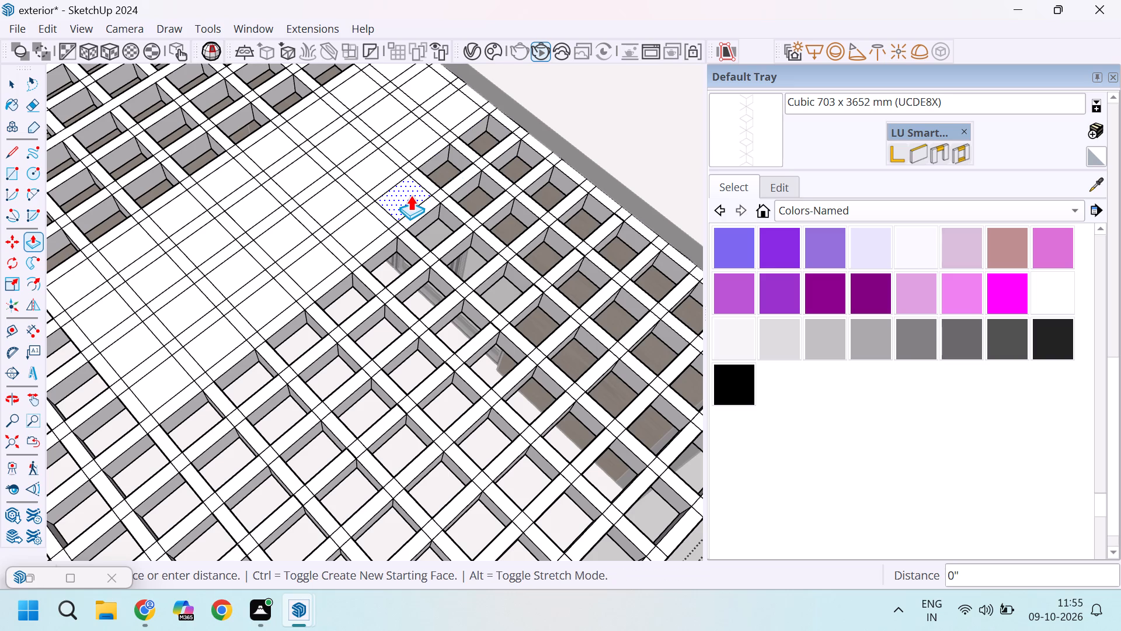
{"action": "double_click", "coordinate": [361, 229]}
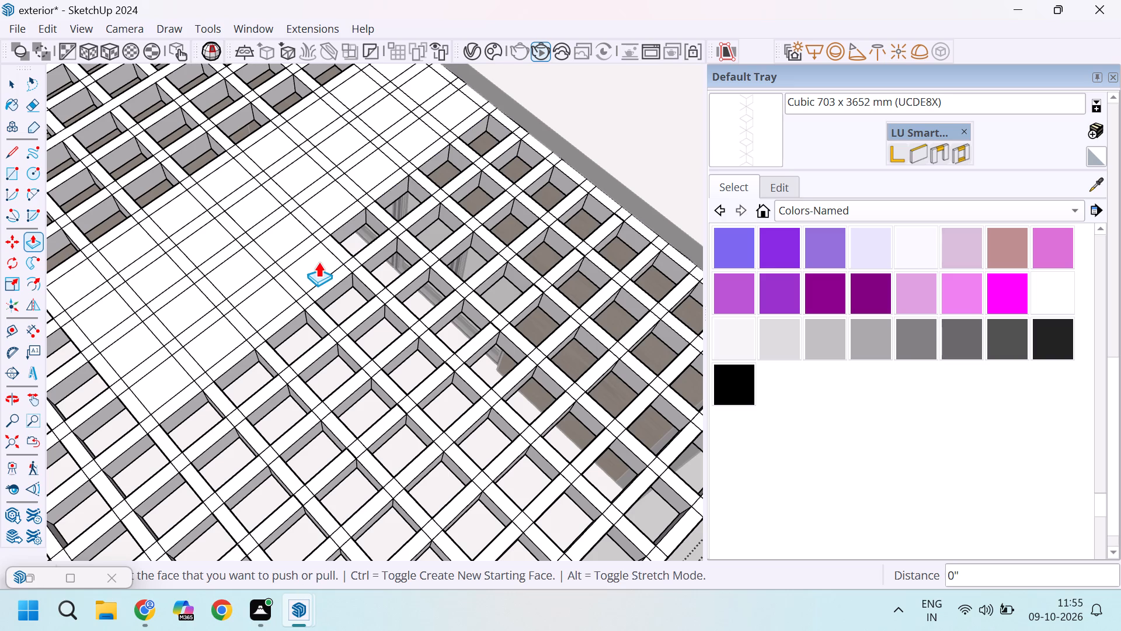
{"action": "double_click", "coordinate": [317, 263]}
{"action": "double_click", "coordinate": [267, 299]}
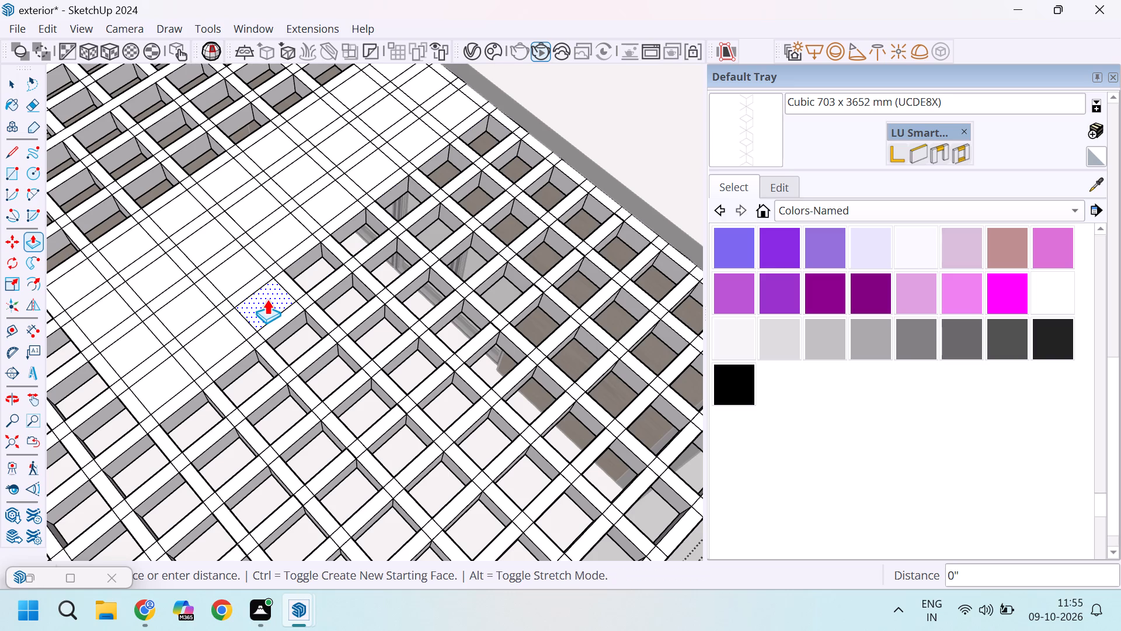
{"action": "double_click", "coordinate": [219, 334]}
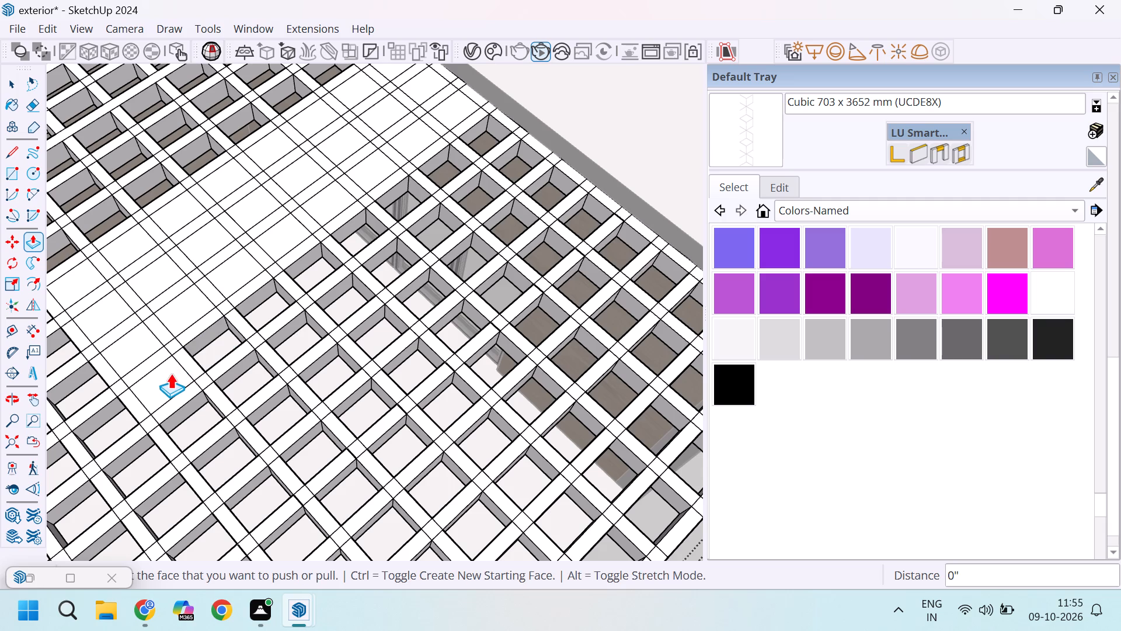
{"action": "double_click", "coordinate": [169, 373]}
Push down 6" the six squares at the inner end of the last three flat rows, two from each row.
{"action": "scroll", "coordinate": [227, 318], "scroll_direction": "down", "scroll_amount": 4}
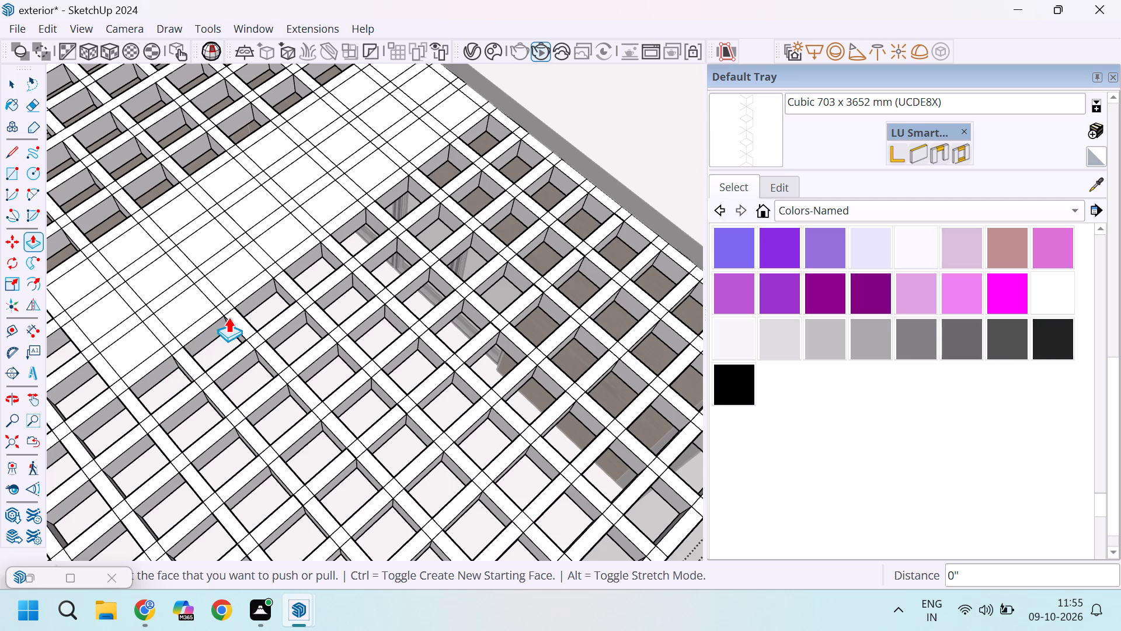
{"action": "scroll", "coordinate": [249, 300], "scroll_direction": "down", "scroll_amount": 9}
{"action": "scroll", "coordinate": [194, 309], "scroll_direction": "up", "scroll_amount": 4}
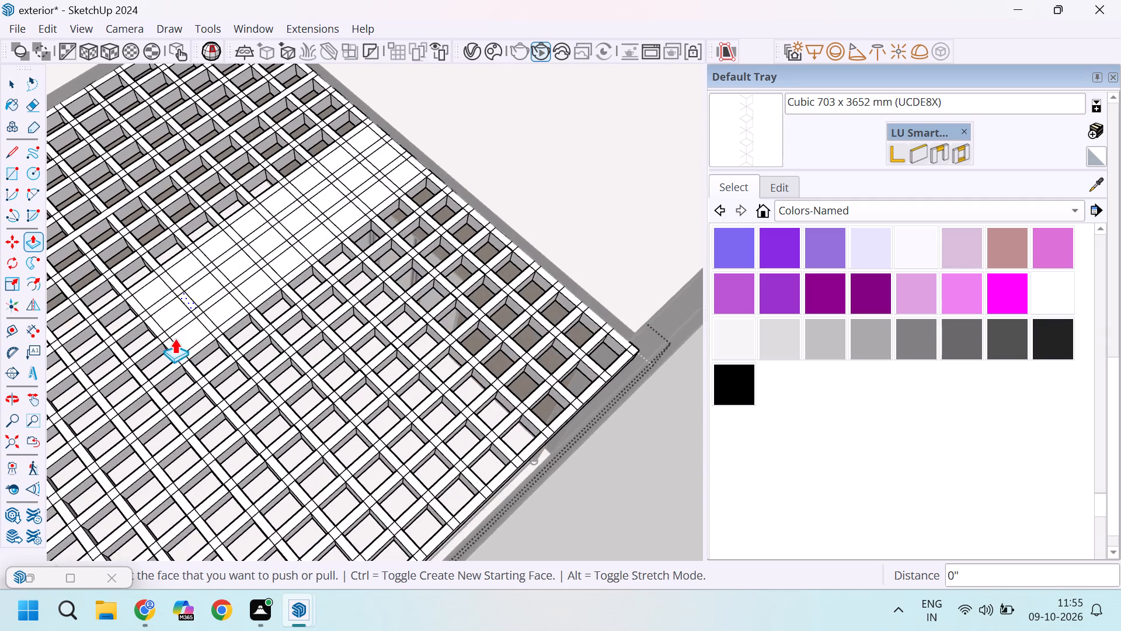
{"action": "scroll", "coordinate": [173, 332], "scroll_direction": "up", "scroll_amount": 5}
{"action": "double_click", "coordinate": [166, 307]}
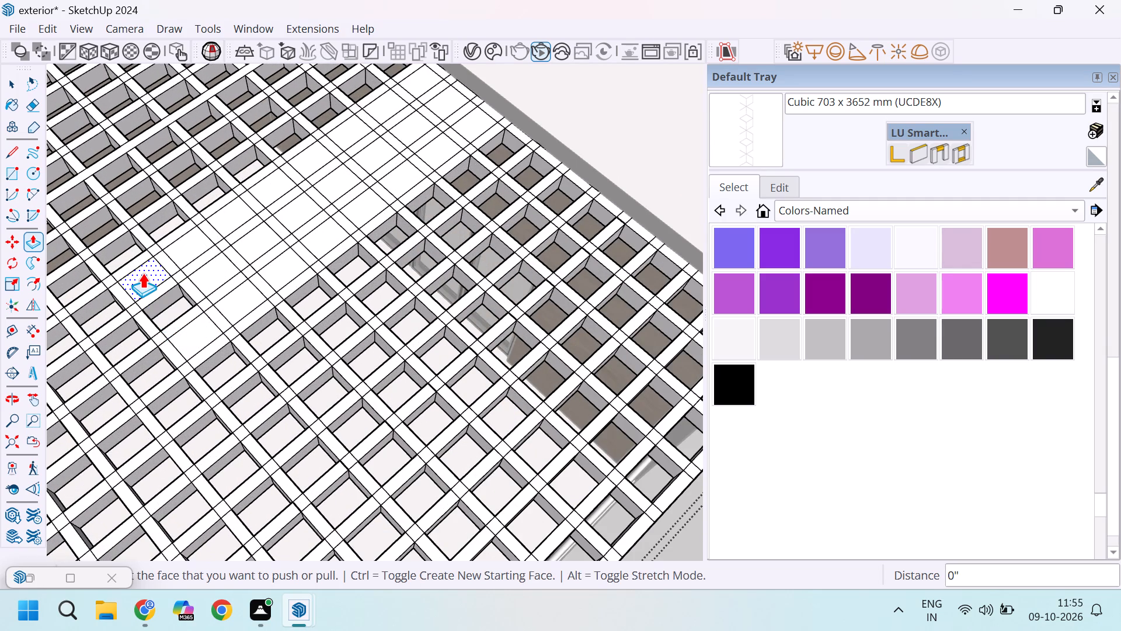
{"action": "double_click", "coordinate": [142, 273]}
{"action": "double_click", "coordinate": [193, 248]}
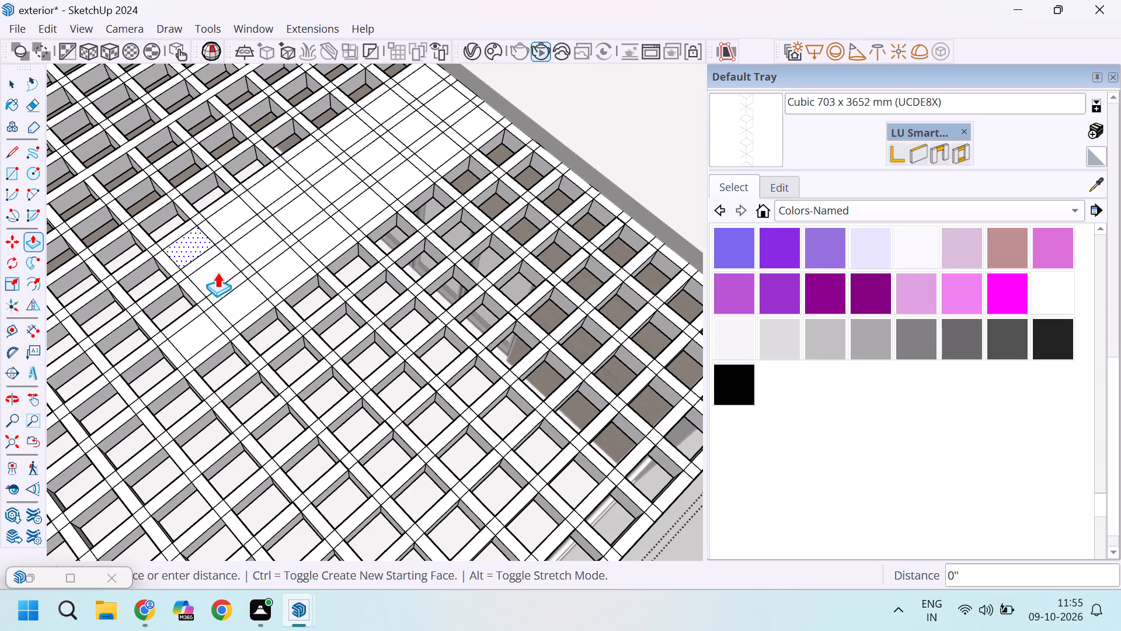
{"action": "double_click", "coordinate": [217, 274]}
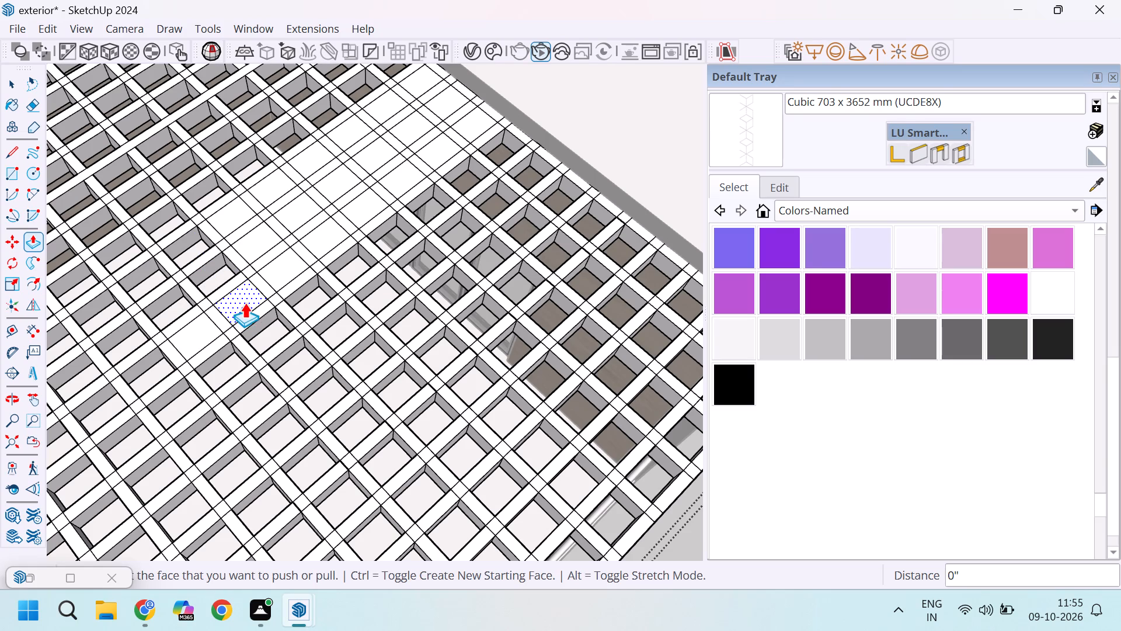
{"action": "double_click", "coordinate": [239, 301]}
{"action": "double_click", "coordinate": [207, 324]}
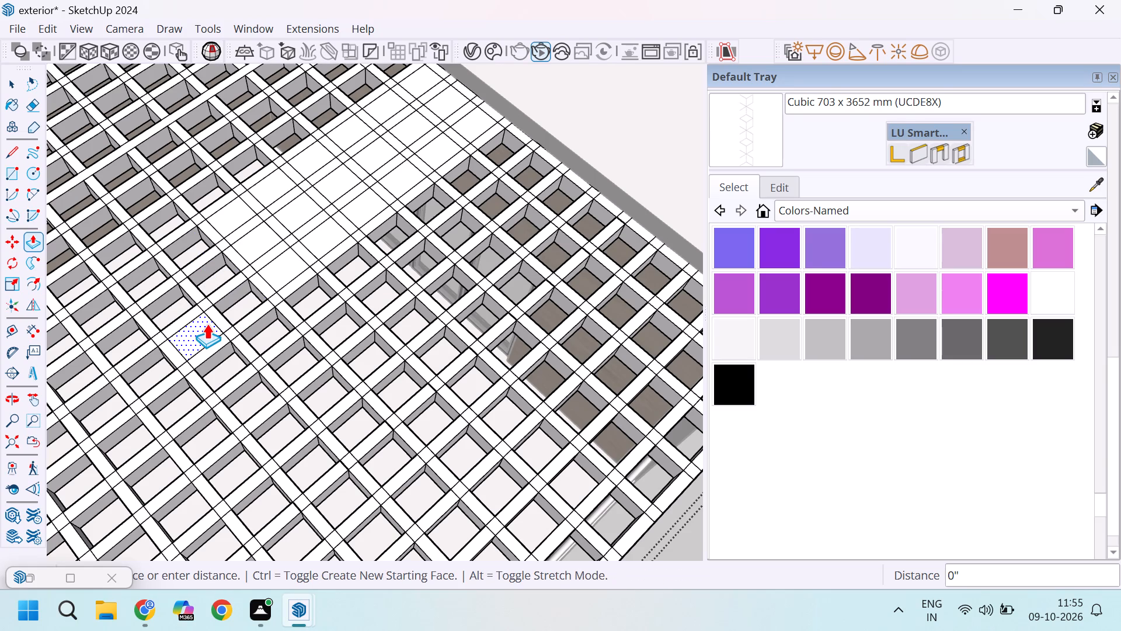
Repeat the 6" push on the next nine squares, the third to fifth from the inner end of each remaining row.
{"action": "double_click", "coordinate": [287, 269]}
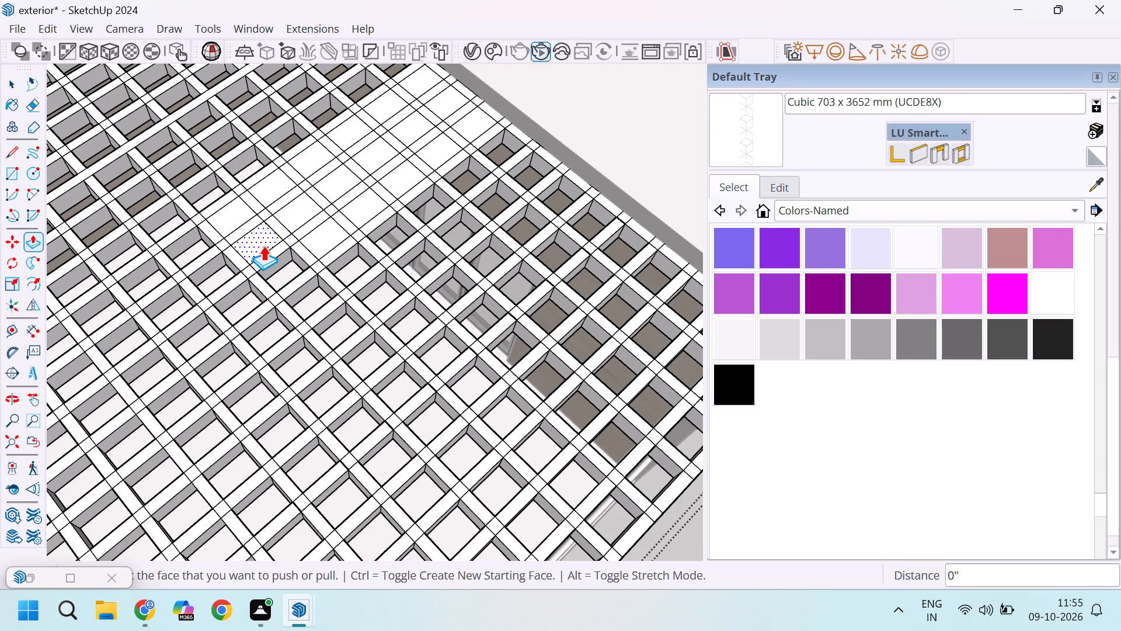
{"action": "double_click", "coordinate": [263, 245]}
{"action": "double_click", "coordinate": [234, 212]}
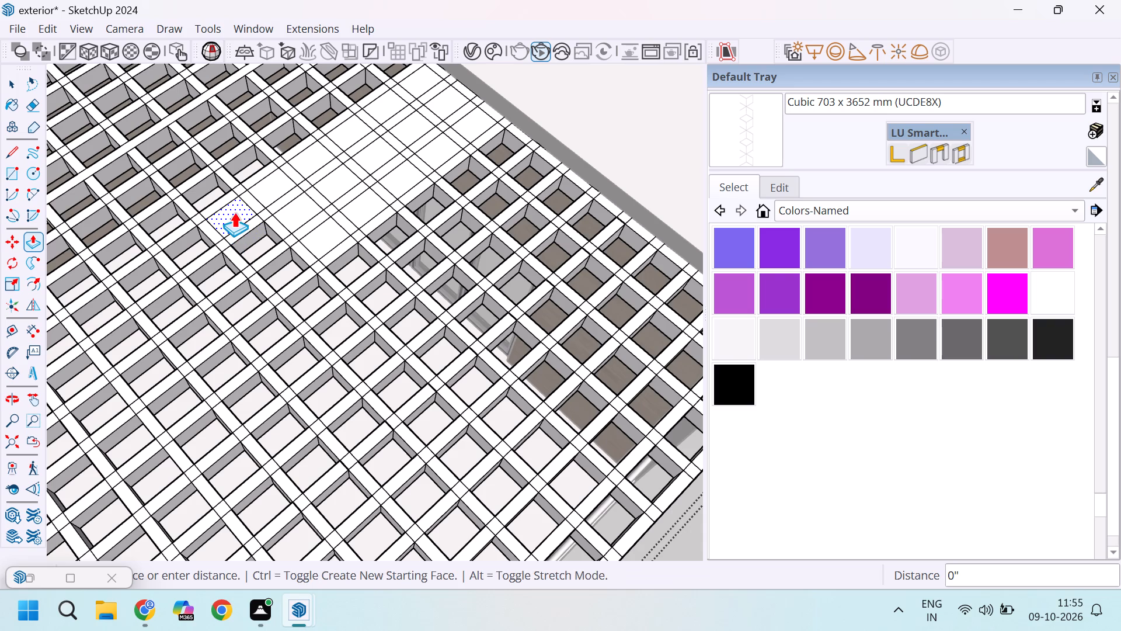
{"action": "double_click", "coordinate": [271, 183]}
{"action": "double_click", "coordinate": [295, 214]}
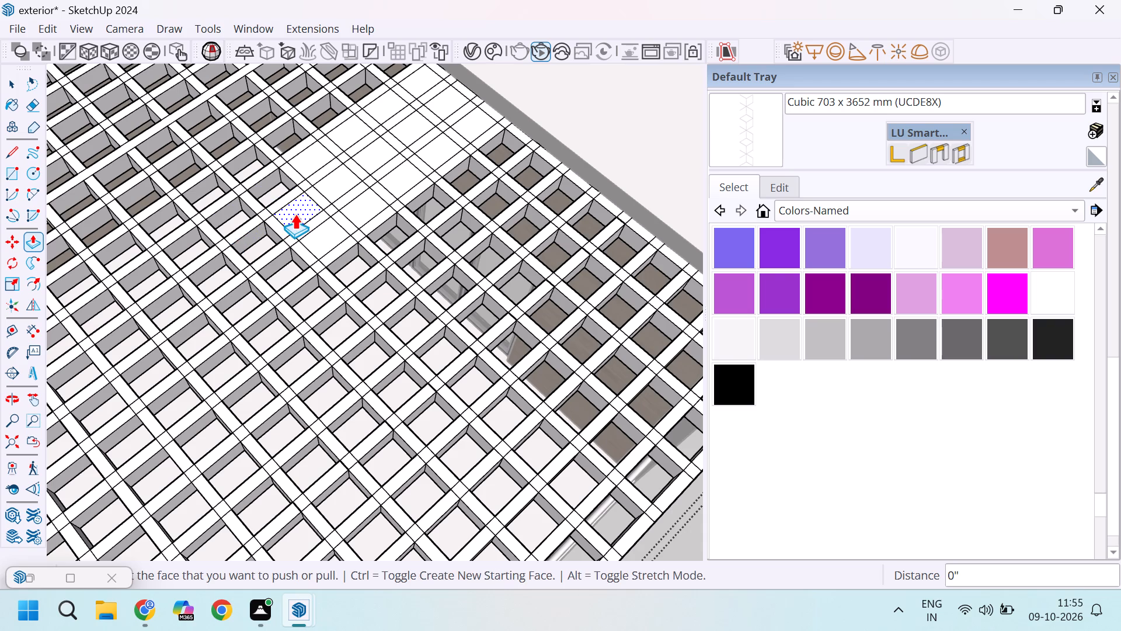
{"action": "double_click", "coordinate": [326, 233]}
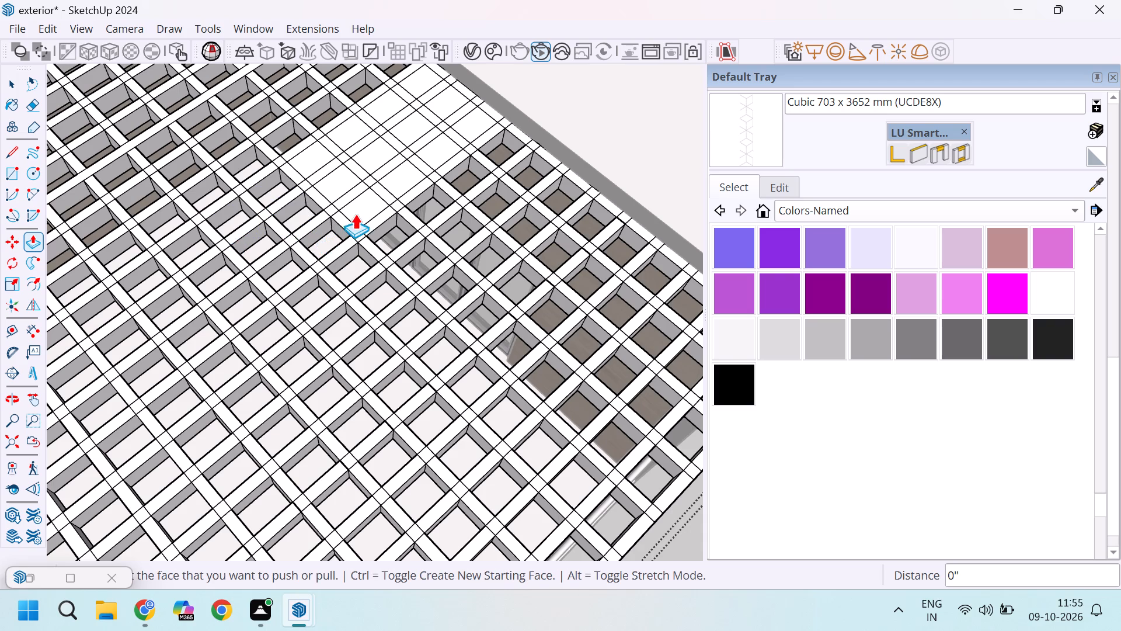
{"action": "double_click", "coordinate": [354, 211]}
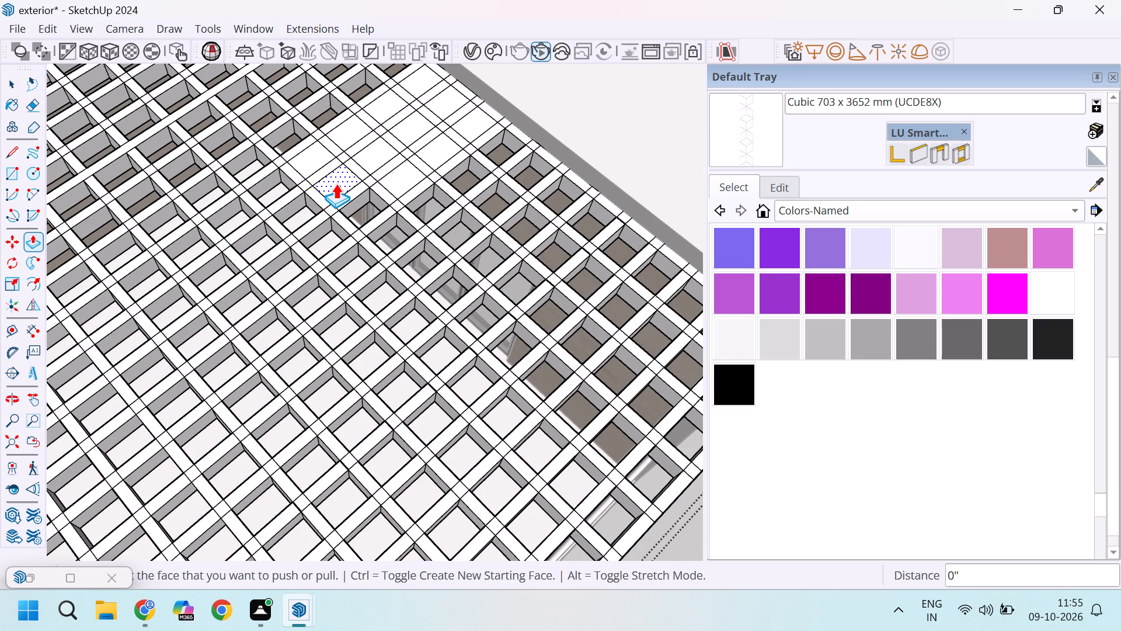
{"action": "double_click", "coordinate": [336, 183]}
{"action": "double_click", "coordinate": [309, 164]}
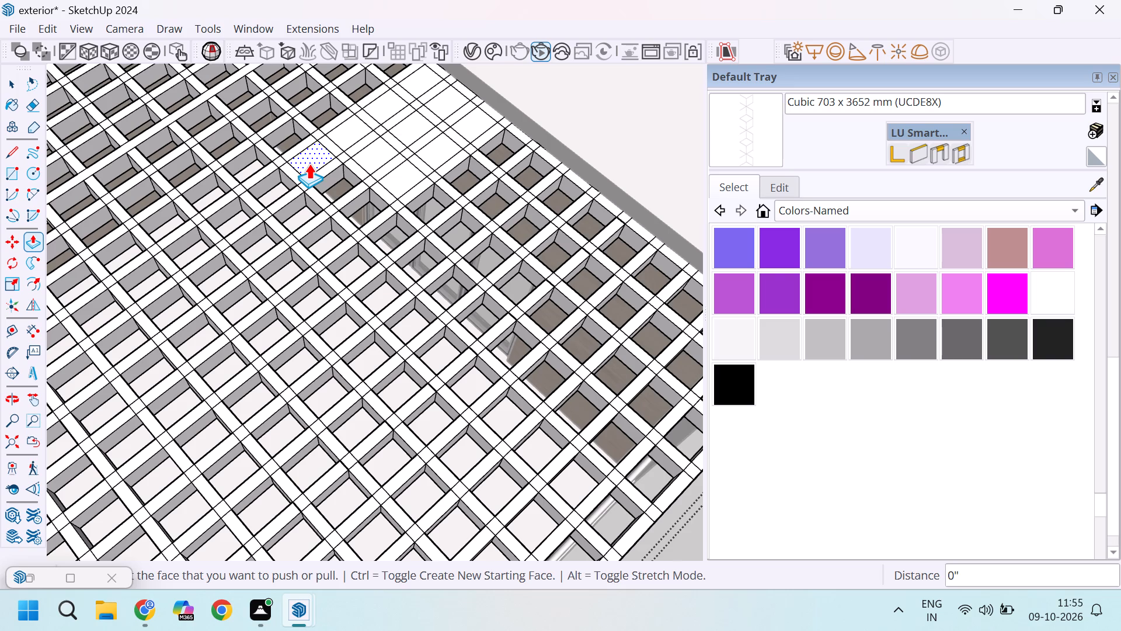
Push the last nine flat squares toward the slab's outer edge down 6" and exit editing of the roof slab group.
{"action": "double_click", "coordinate": [344, 140]}
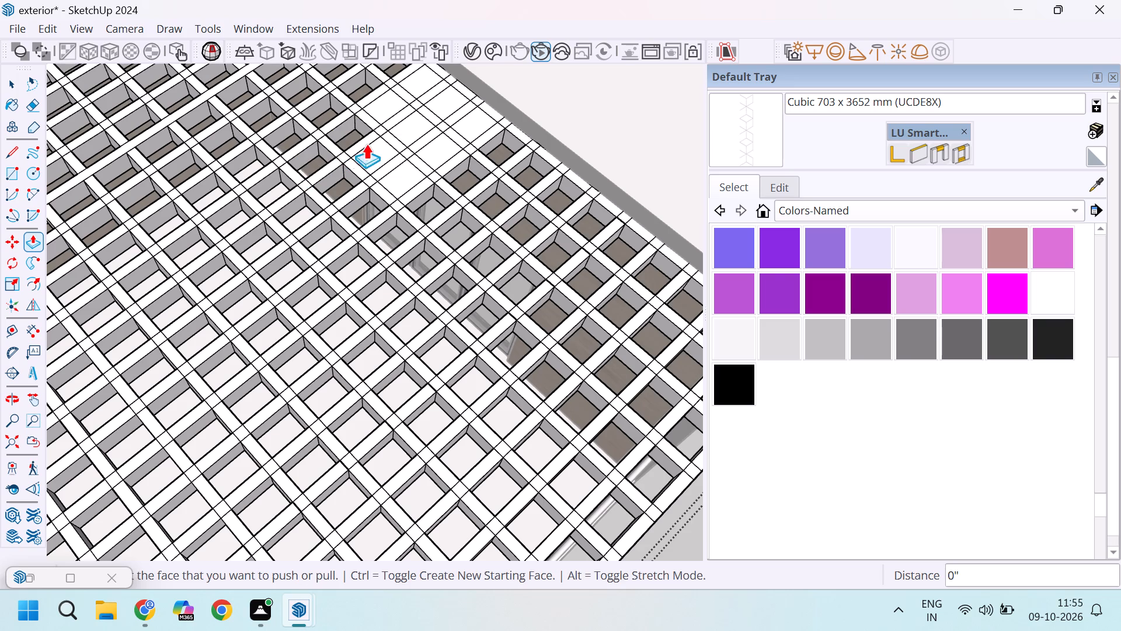
{"action": "double_click", "coordinate": [373, 148]}
{"action": "double_click", "coordinate": [405, 173]}
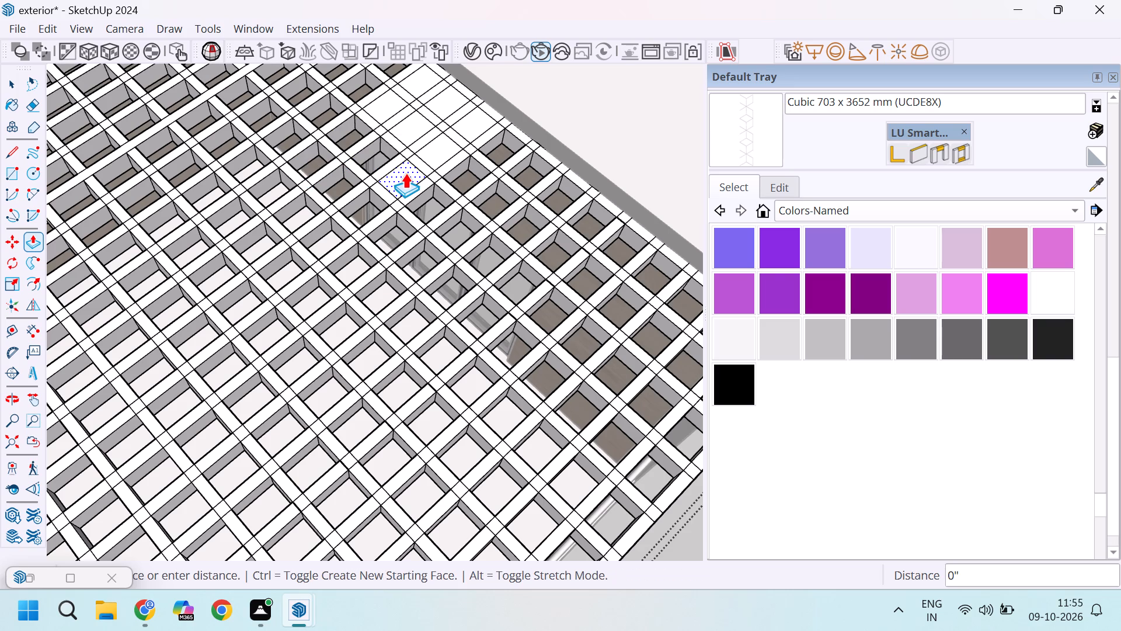
{"action": "double_click", "coordinate": [429, 150]}
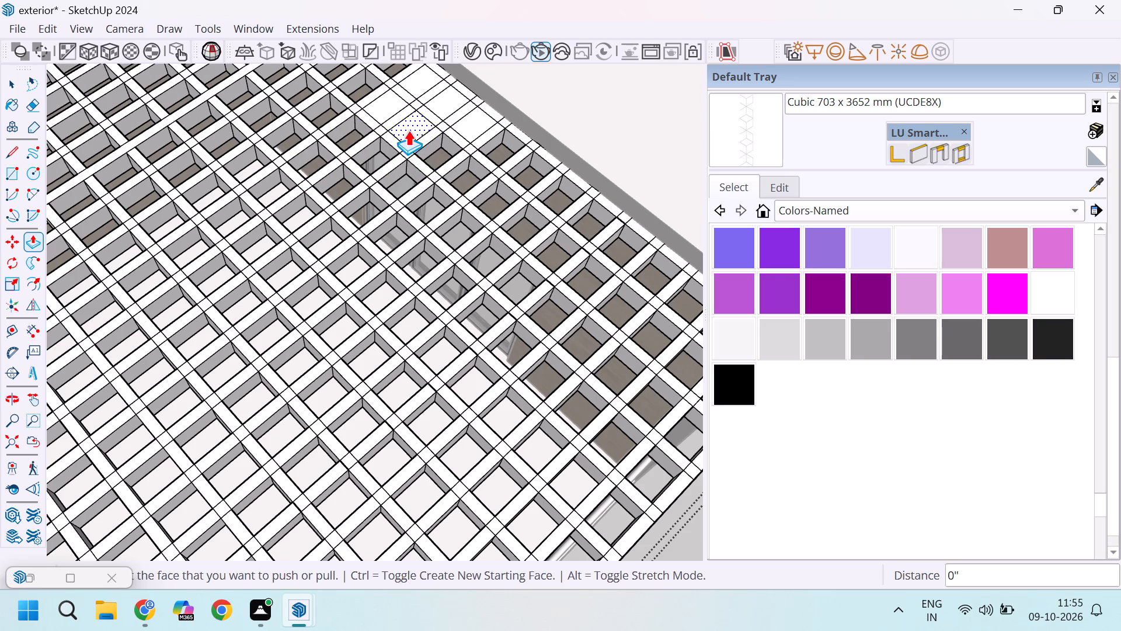
{"action": "double_click", "coordinate": [408, 130]}
{"action": "double_click", "coordinate": [377, 105]}
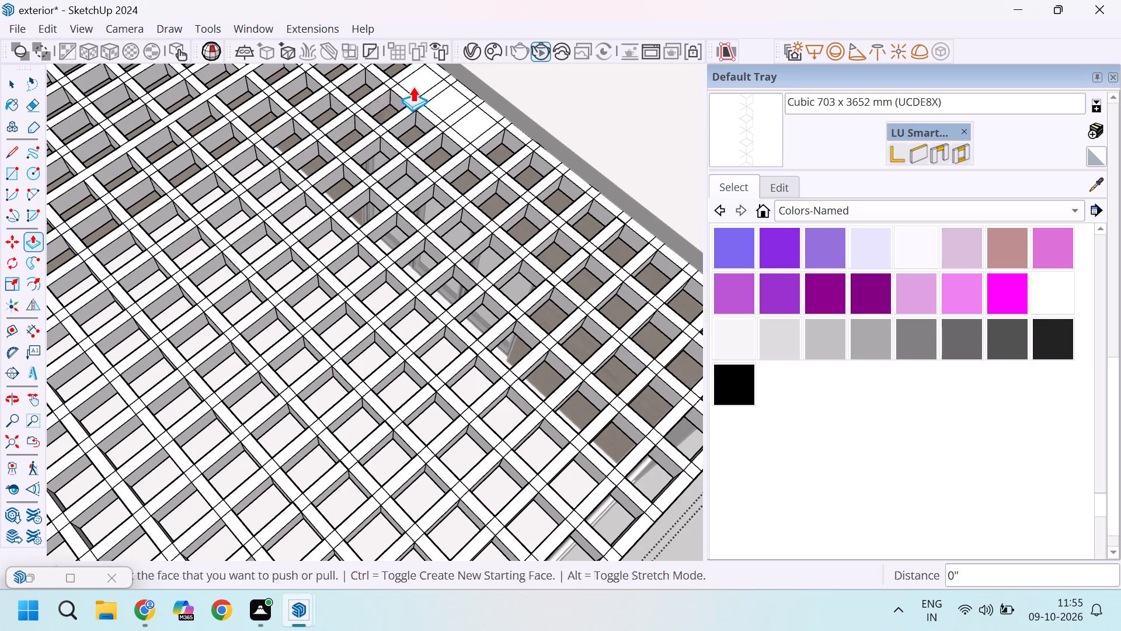
{"action": "double_click", "coordinate": [413, 85]}
{"action": "double_click", "coordinate": [445, 106]}
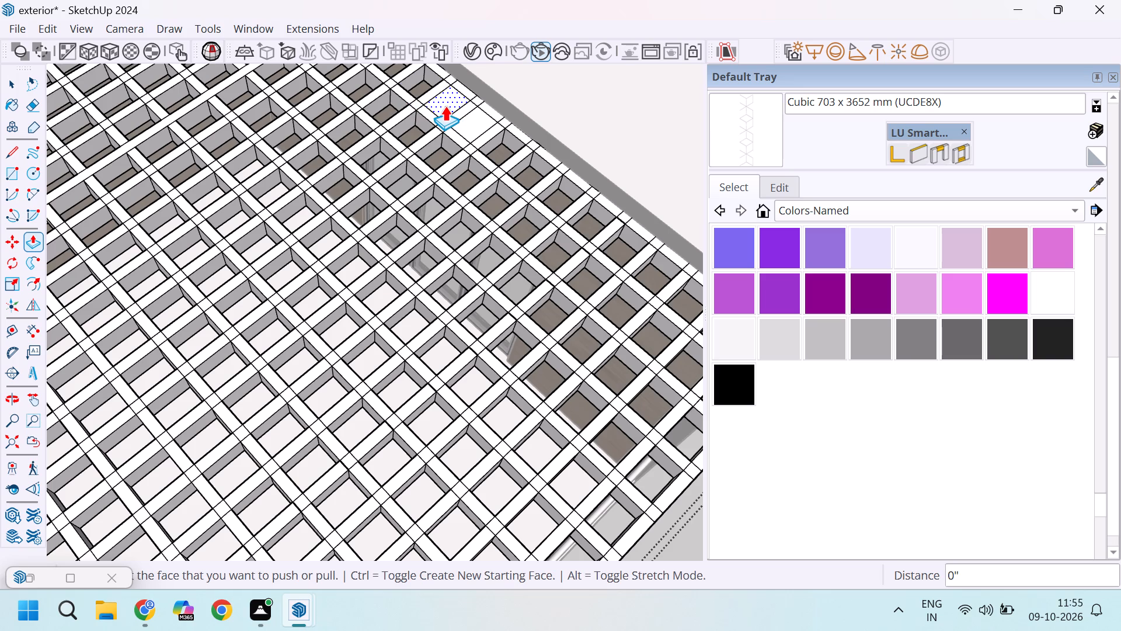
{"action": "double_click", "coordinate": [468, 123]}
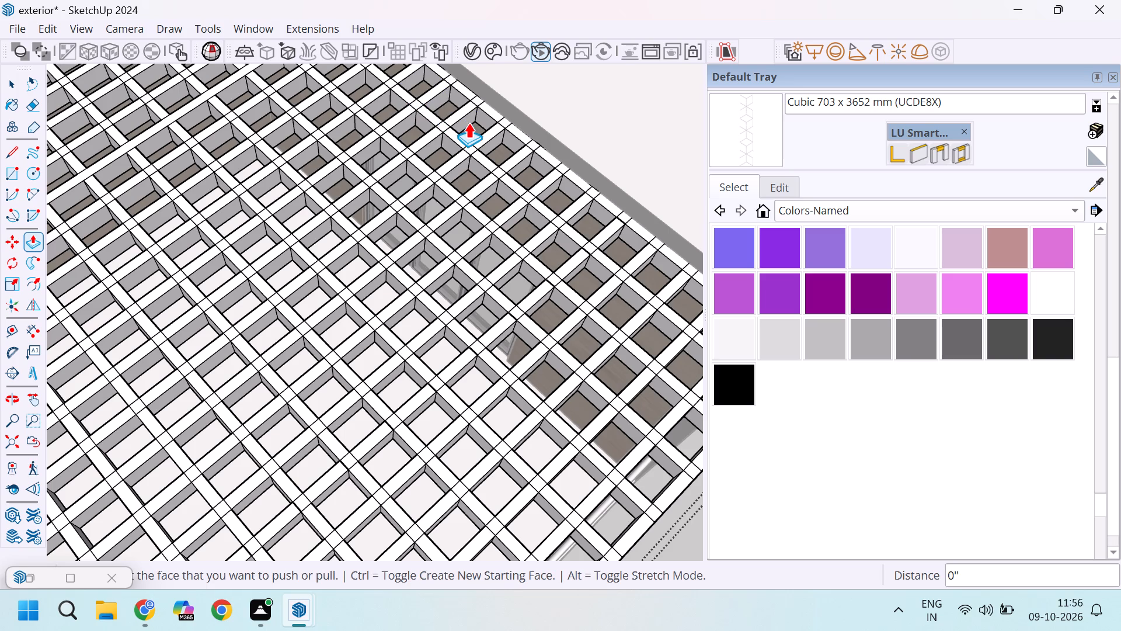
{"action": "scroll", "coordinate": [476, 142], "scroll_direction": "down", "scroll_amount": 20}
{"action": "scroll", "coordinate": [476, 142], "scroll_direction": "down", "scroll_amount": 5}
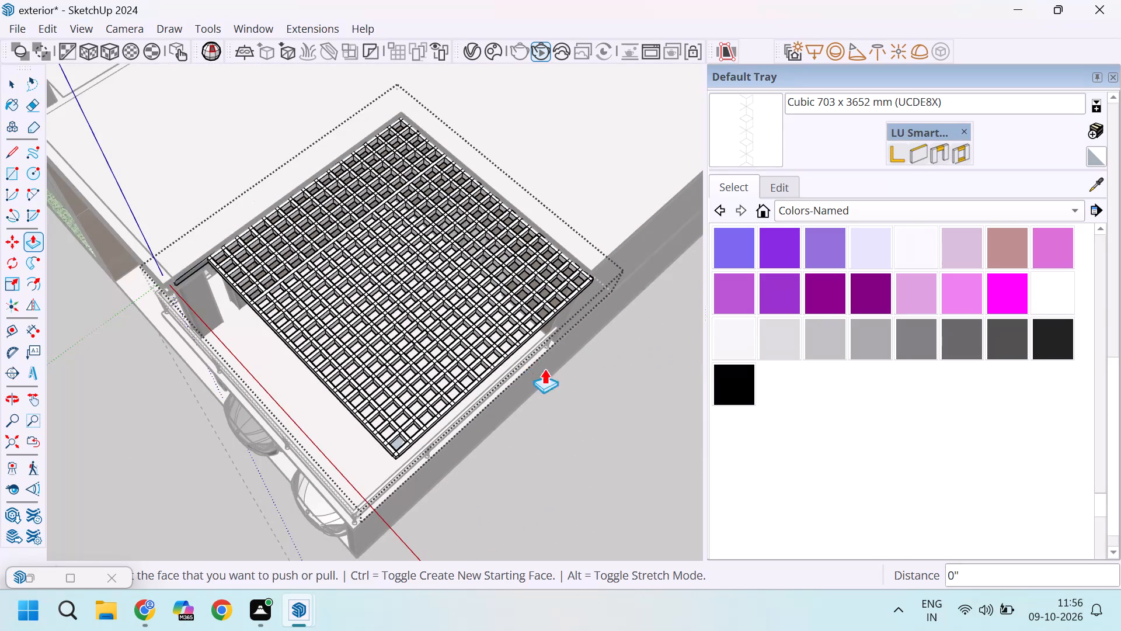
{"action": "key", "text": "space"}
{"action": "left_click", "coordinate": [559, 420]}
Examine the gridded roof slab, front facade, entrance and car porch of the house from several angles.
{"action": "middle_click_drag", "start_coordinate": [532, 442], "coordinate": [575, 375]}
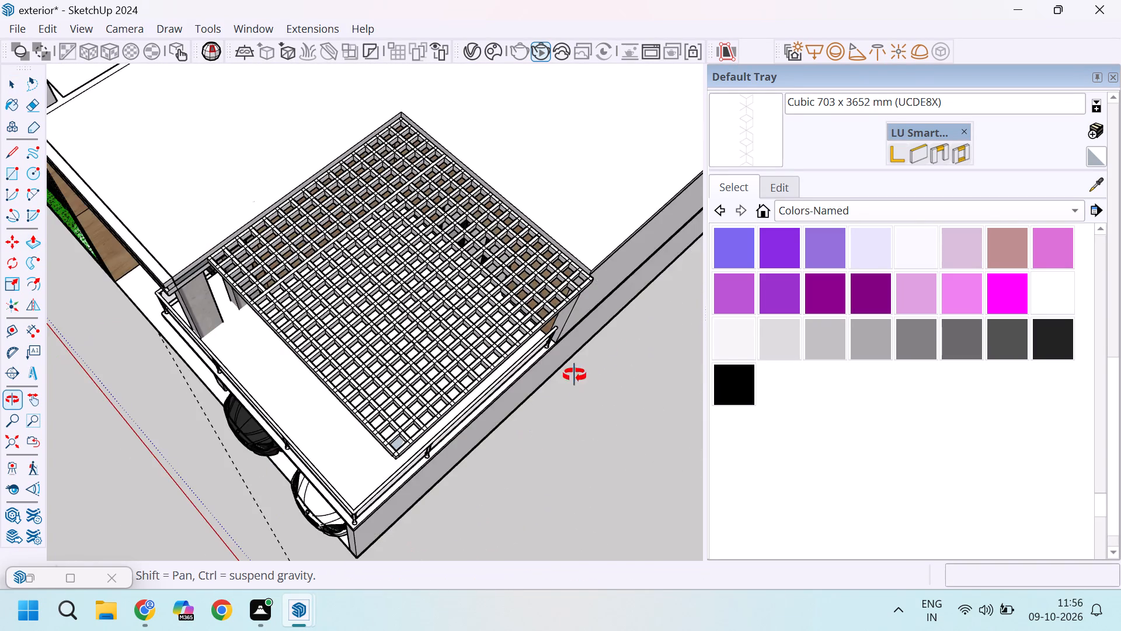
{"action": "middle_click_drag", "start_coordinate": [575, 375], "coordinate": [639, 297]}
{"action": "middle_click_drag", "start_coordinate": [576, 344], "coordinate": [662, 213]}
{"action": "scroll", "coordinate": [604, 308], "scroll_direction": "down", "scroll_amount": 5}
{"action": "middle_click_drag", "start_coordinate": [556, 307], "coordinate": [614, 235]}
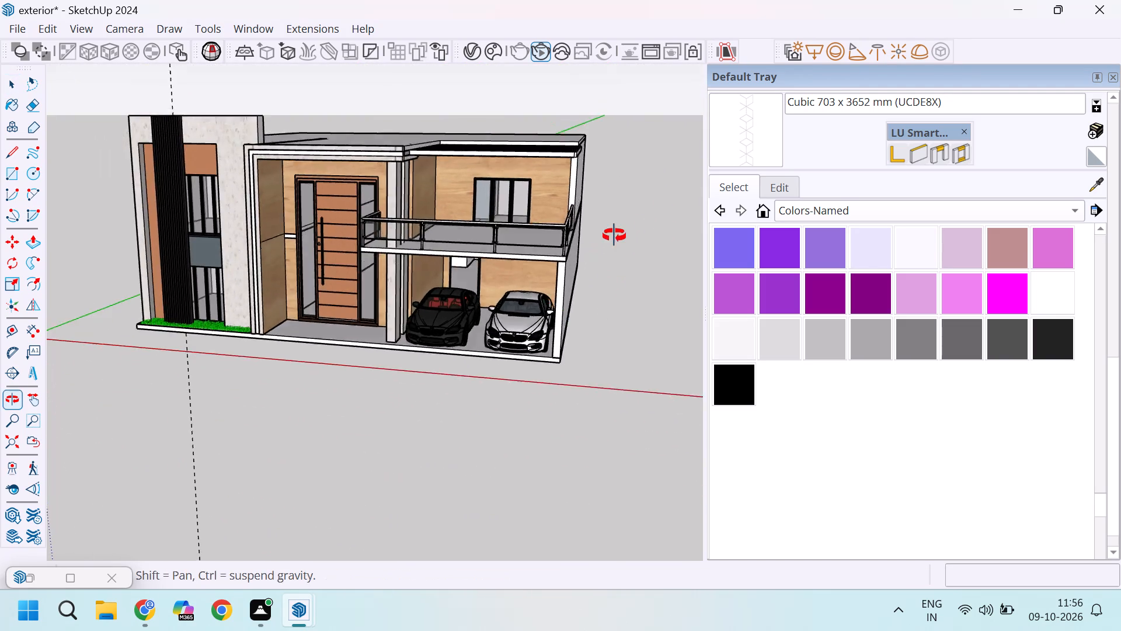
{"action": "middle_click_drag", "start_coordinate": [614, 235], "coordinate": [593, 252]}
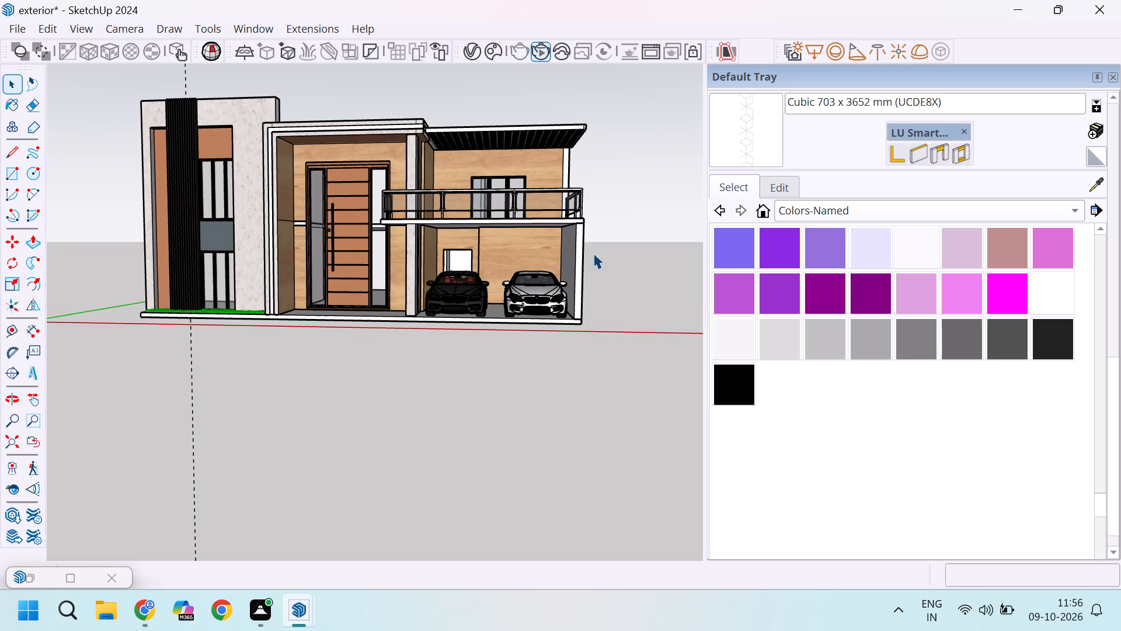
{"action": "scroll", "coordinate": [317, 271], "scroll_direction": "up", "scroll_amount": 4}
{"action": "scroll", "coordinate": [449, 293], "scroll_direction": "down", "scroll_amount": 4}
{"action": "middle_click_drag", "start_coordinate": [371, 292], "coordinate": [380, 296]}
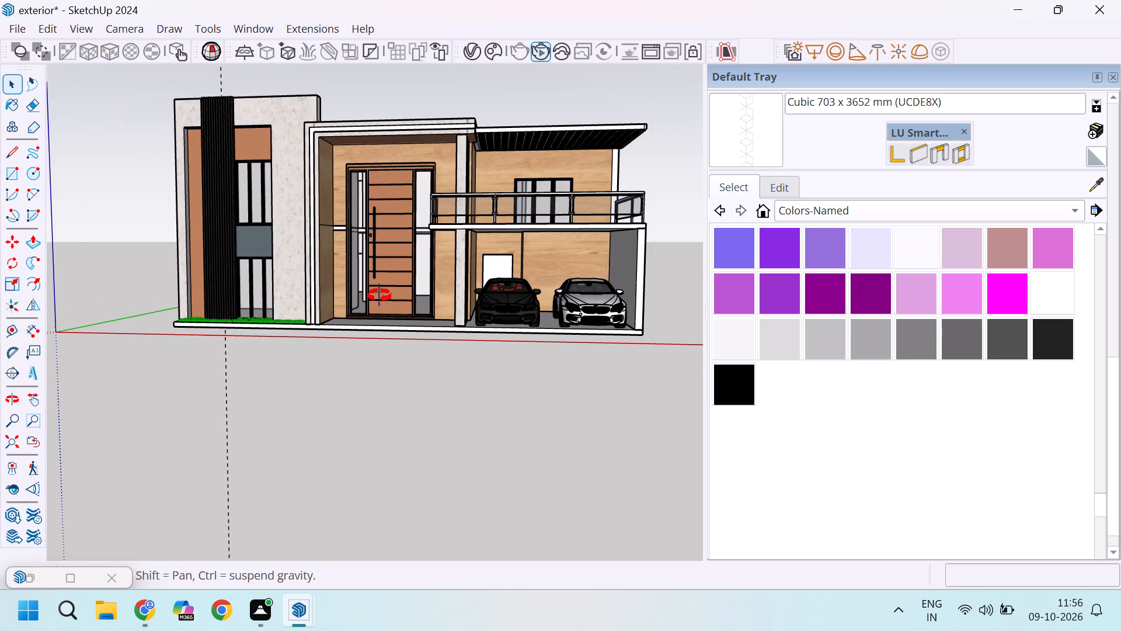
{"action": "middle_click_drag", "start_coordinate": [380, 296], "coordinate": [441, 335]}
{"action": "scroll", "coordinate": [294, 179], "scroll_direction": "up", "scroll_amount": 3}
{"action": "scroll", "coordinate": [238, 144], "scroll_direction": "up", "scroll_amount": 11}
{"action": "scroll", "coordinate": [242, 124], "scroll_direction": "down", "scroll_amount": 5}
{"action": "middle_click_drag", "start_coordinate": [243, 129], "coordinate": [321, 238]}
{"action": "scroll", "coordinate": [316, 241], "scroll_direction": "up", "scroll_amount": 5}
{"action": "scroll", "coordinate": [312, 241], "scroll_direction": "down", "scroll_amount": 10}
{"action": "middle_click_drag", "start_coordinate": [433, 299], "coordinate": [417, 299]}
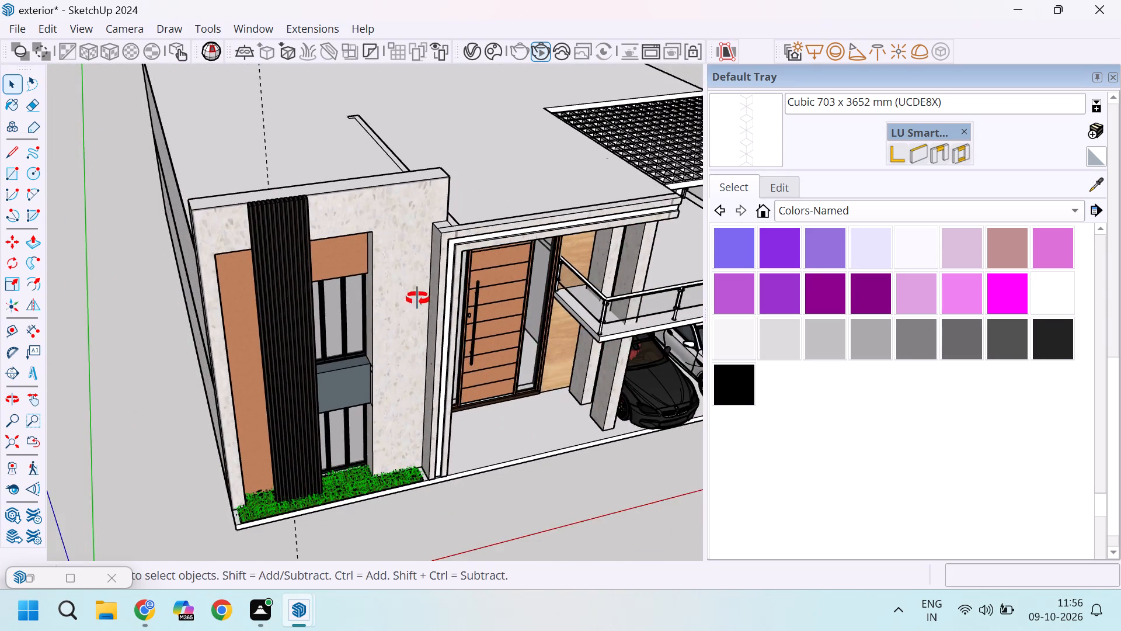
{"action": "middle_click_drag", "start_coordinate": [417, 299], "coordinate": [236, 205]}
{"action": "scroll", "coordinate": [236, 204], "scroll_direction": "down", "scroll_amount": 6}
{"action": "scroll", "coordinate": [383, 336], "scroll_direction": "up", "scroll_amount": 3}
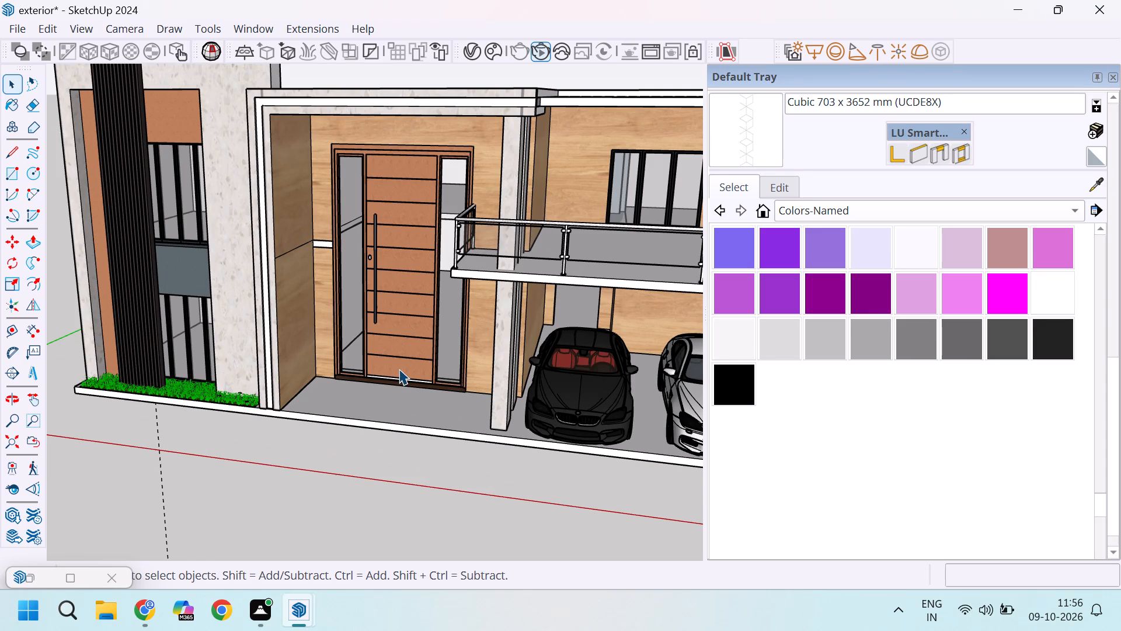
{"action": "scroll", "coordinate": [457, 348], "scroll_direction": "down", "scroll_amount": 9}
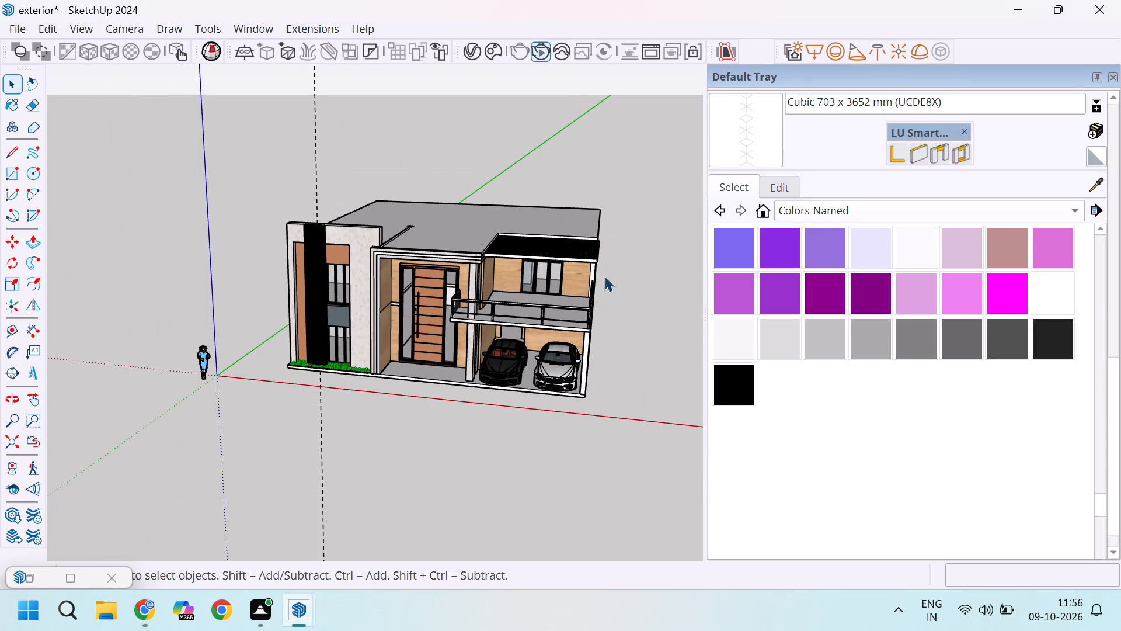
{"action": "scroll", "coordinate": [659, 211], "scroll_direction": "up", "scroll_amount": 5}
{"action": "scroll", "coordinate": [584, 276], "scroll_direction": "up", "scroll_amount": 3}
{"action": "scroll", "coordinate": [520, 287], "scroll_direction": "down", "scroll_amount": 7}
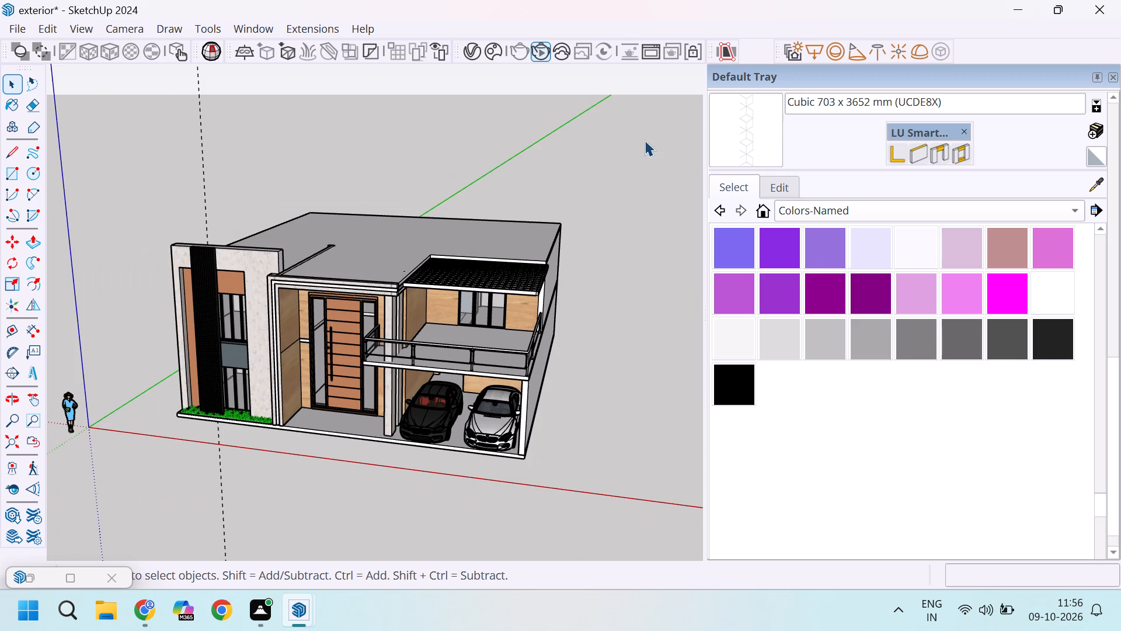
Bring up the V-Ray frame buffer, turn the model to a front view and examine the rendered facade up close.
{"action": "left_click", "coordinate": [652, 49]}
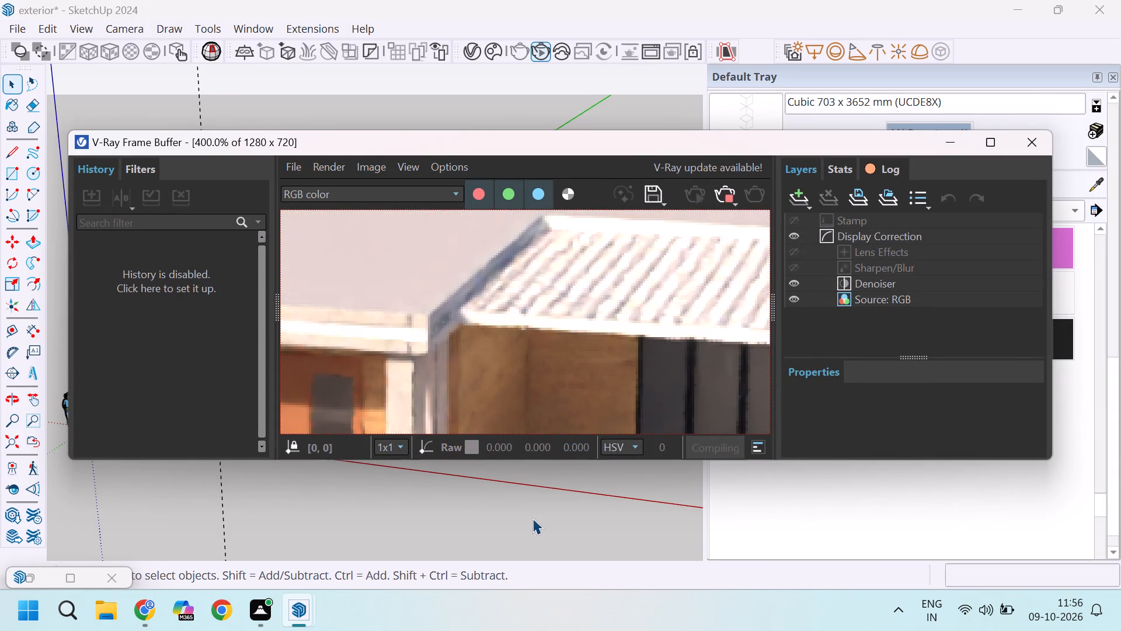
{"action": "scroll", "coordinate": [544, 514], "scroll_direction": "down", "scroll_amount": 13}
{"action": "middle_click_drag", "start_coordinate": [532, 509], "coordinate": [551, 487]}
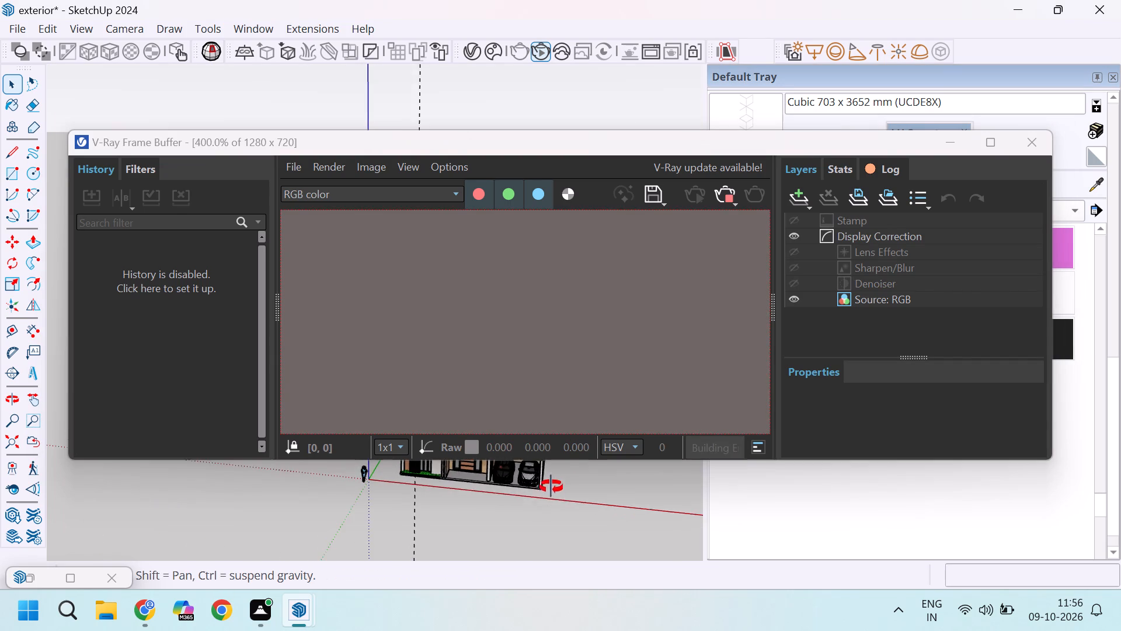
{"action": "middle_click_drag", "start_coordinate": [551, 487], "coordinate": [556, 476]}
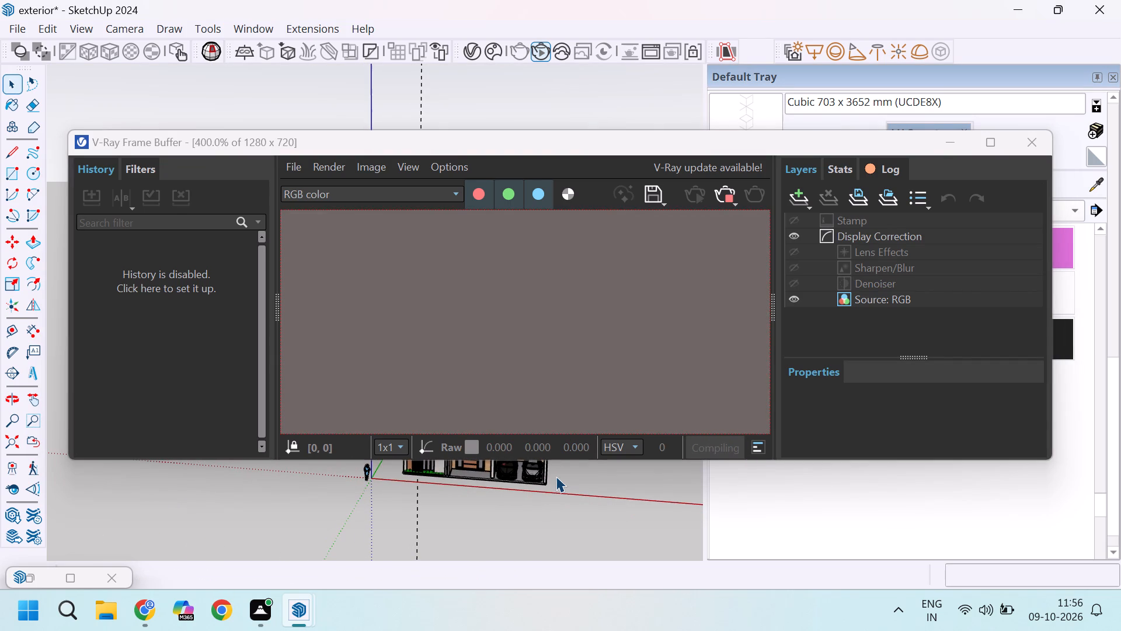
{"action": "middle_click_drag", "start_coordinate": [486, 479], "coordinate": [524, 380]}
{"action": "scroll", "coordinate": [524, 380], "scroll_direction": "down", "scroll_amount": 9}
{"action": "scroll", "coordinate": [513, 356], "scroll_direction": "up", "scroll_amount": 6}
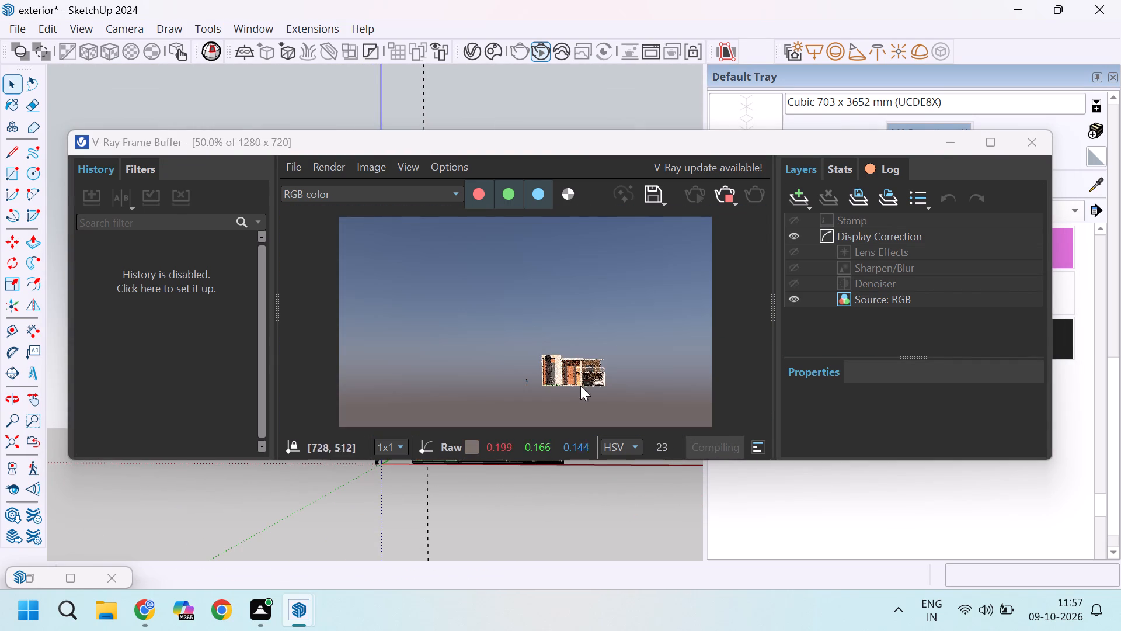
{"action": "scroll", "coordinate": [605, 404], "scroll_direction": "up", "scroll_amount": 3}
{"action": "scroll", "coordinate": [592, 362], "scroll_direction": "down", "scroll_amount": 2}
{"action": "scroll", "coordinate": [569, 304], "scroll_direction": "up", "scroll_amount": 2}
{"action": "scroll", "coordinate": [553, 300], "scroll_direction": "down", "scroll_amount": 1}
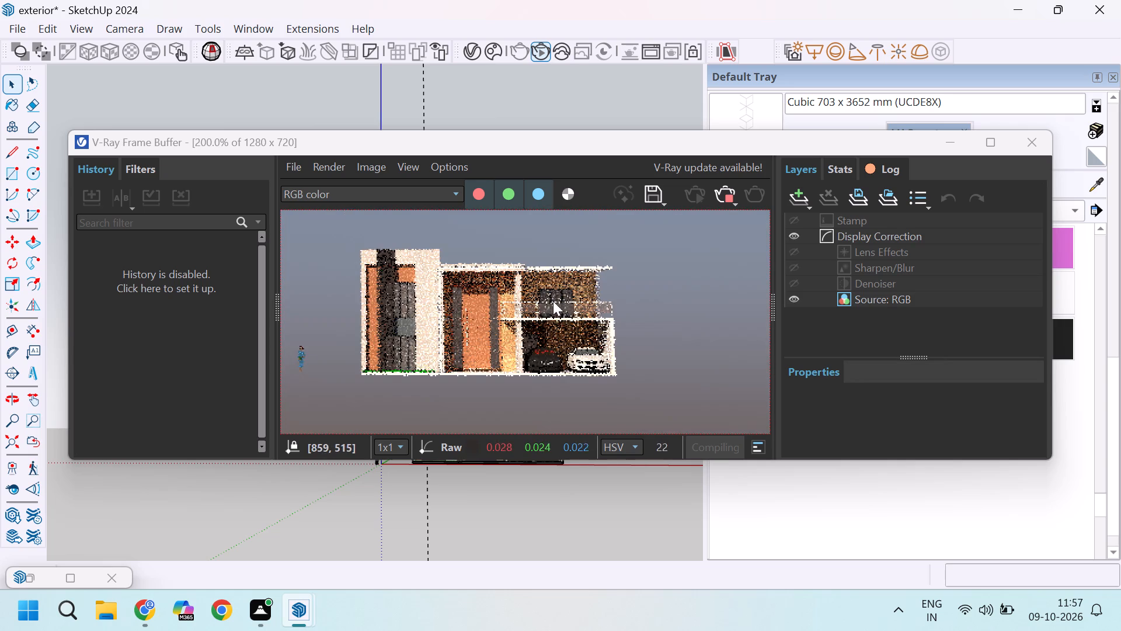
{"action": "scroll", "coordinate": [524, 303], "scroll_direction": "up", "scroll_amount": 1}
{"action": "scroll", "coordinate": [539, 318], "scroll_direction": "down", "scroll_amount": 1}
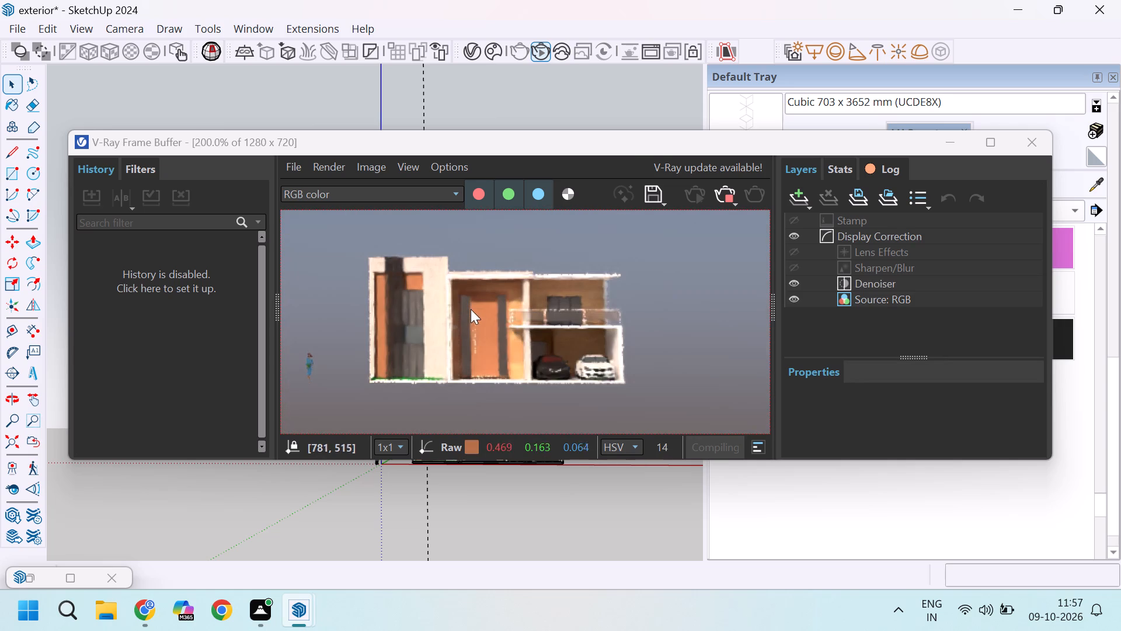
{"action": "scroll", "coordinate": [471, 309], "scroll_direction": "up", "scroll_amount": 1}
{"action": "scroll", "coordinate": [542, 334], "scroll_direction": "down", "scroll_amount": 1}
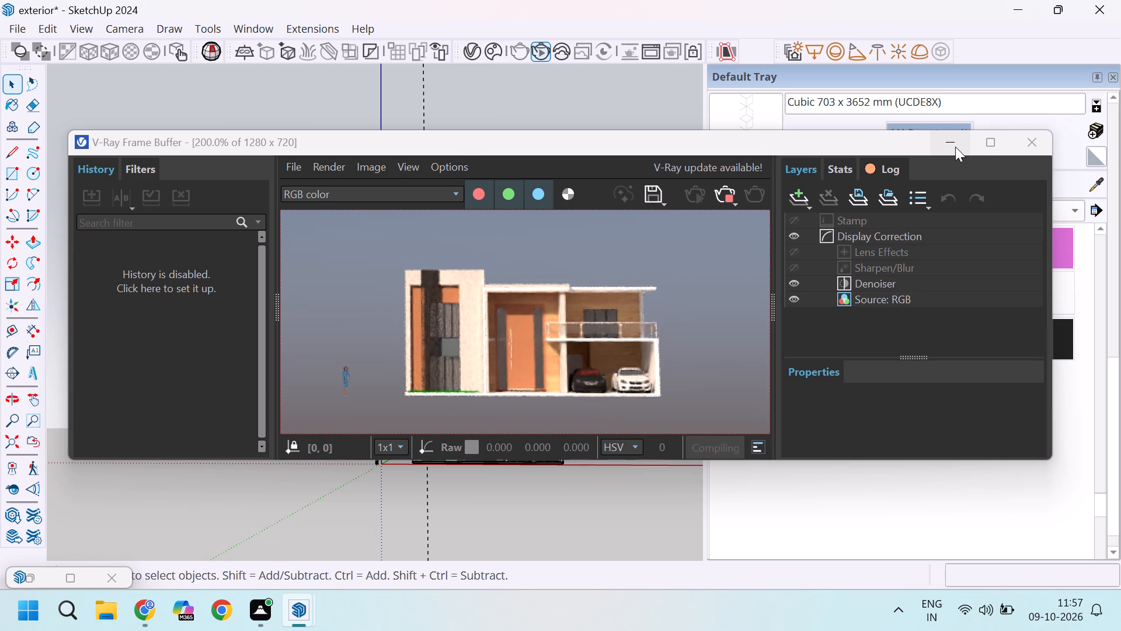
{"action": "scroll", "coordinate": [516, 285], "scroll_direction": "up", "scroll_amount": 1}
{"action": "scroll", "coordinate": [516, 285], "scroll_direction": "down", "scroll_amount": 2}
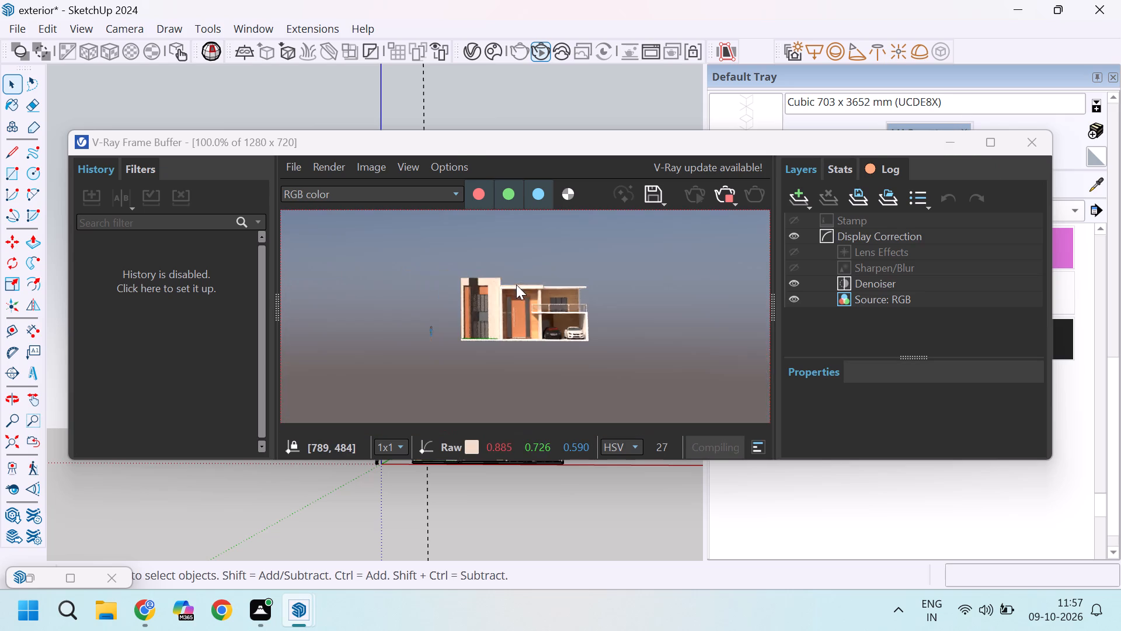
{"action": "scroll", "coordinate": [504, 296], "scroll_direction": "up", "scroll_amount": 2}
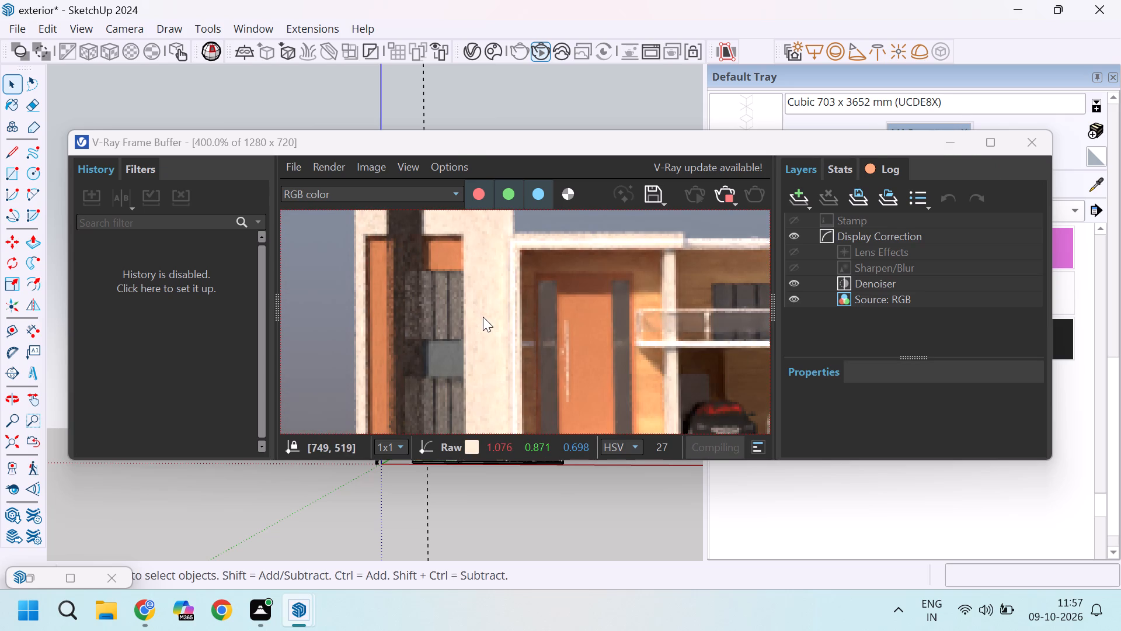
{"action": "scroll", "coordinate": [481, 317], "scroll_direction": "down", "scroll_amount": 2}
{"action": "scroll", "coordinate": [420, 342], "scroll_direction": "up", "scroll_amount": 1}
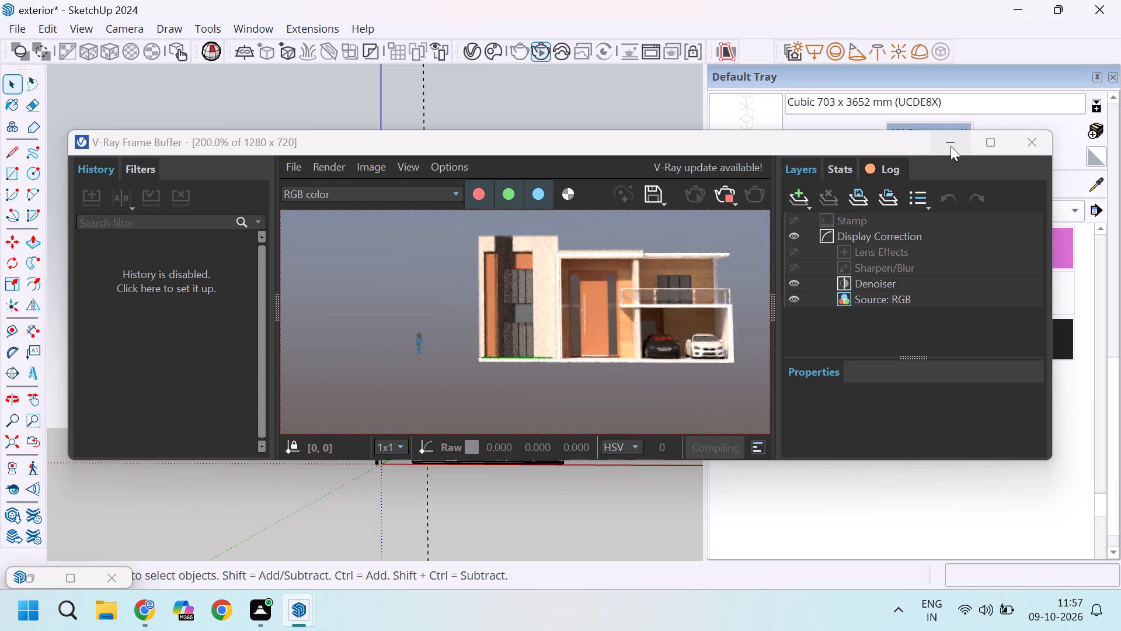
{"action": "left_click", "coordinate": [951, 146]}
Delete the human scale figure standing at the model origin.
{"action": "scroll", "coordinate": [327, 313], "scroll_direction": "down", "scroll_amount": 5}
{"action": "middle_click_drag", "start_coordinate": [380, 355], "coordinate": [347, 447]}
{"action": "scroll", "coordinate": [339, 455], "scroll_direction": "up", "scroll_amount": 4}
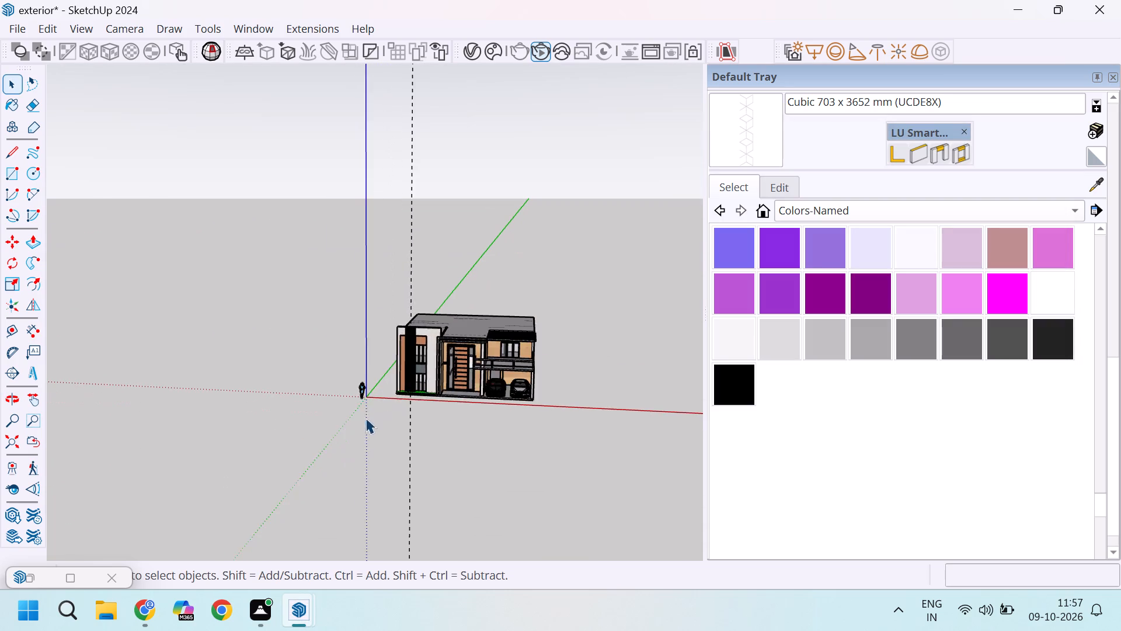
{"action": "scroll", "coordinate": [365, 418], "scroll_direction": "up", "scroll_amount": 4}
{"action": "left_click", "coordinate": [367, 379]}
{"action": "key", "text": "Delete"}
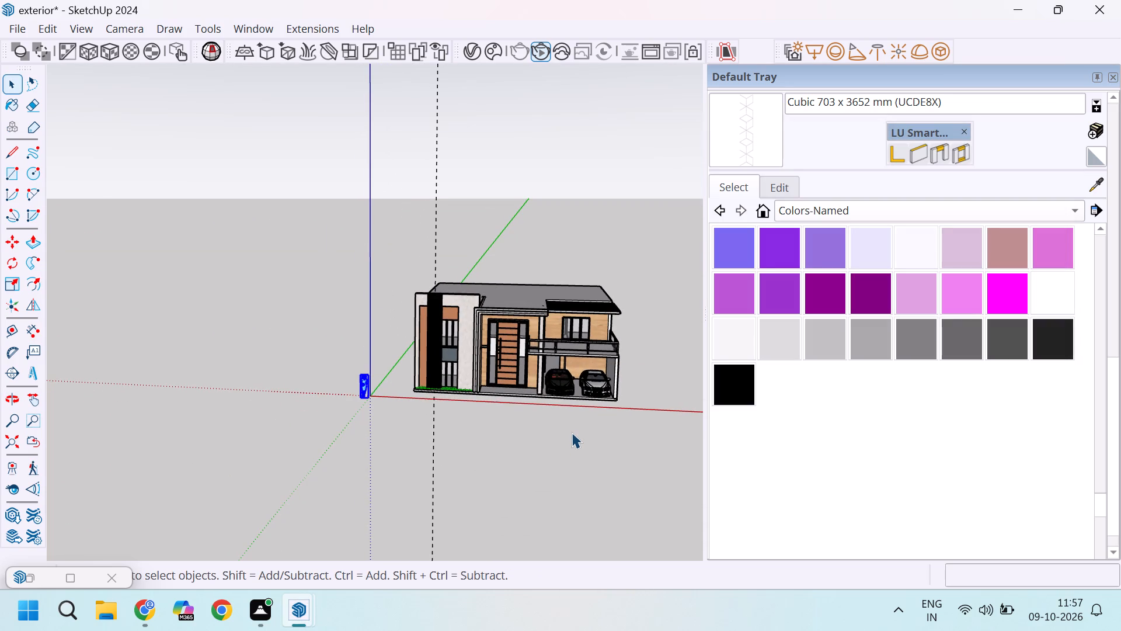
Delete all the guide lines in the model, including the dashed one at the front facade.
{"action": "scroll", "coordinate": [592, 332], "scroll_direction": "up", "scroll_amount": 15}
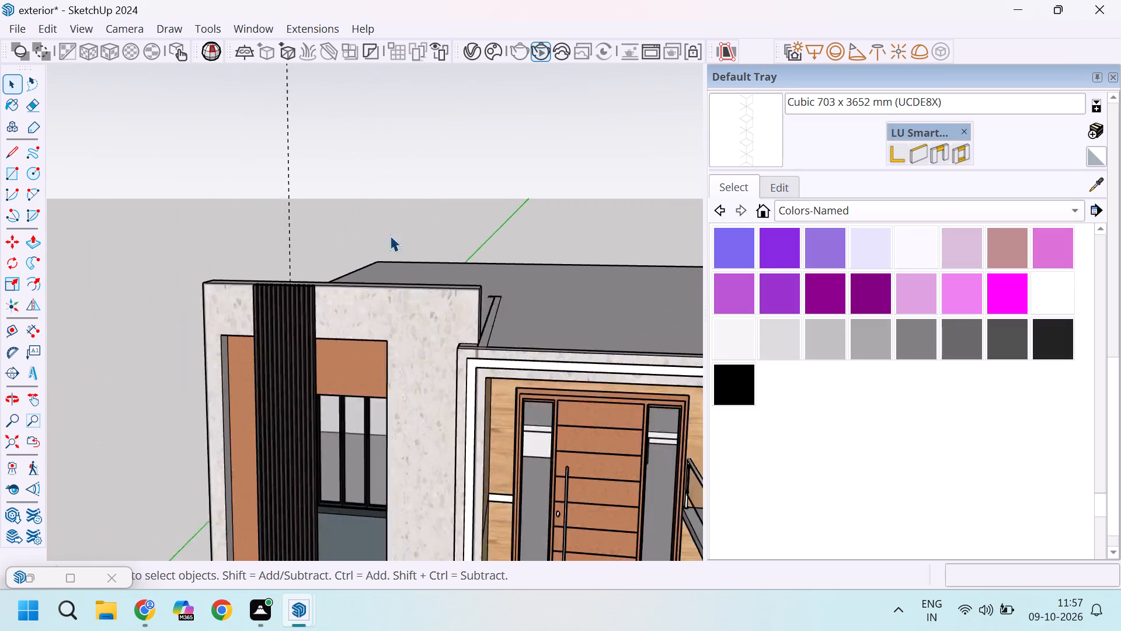
{"action": "scroll", "coordinate": [307, 226], "scroll_direction": "down", "scroll_amount": 3}
{"action": "middle_click_drag", "start_coordinate": [297, 282], "coordinate": [361, 368]}
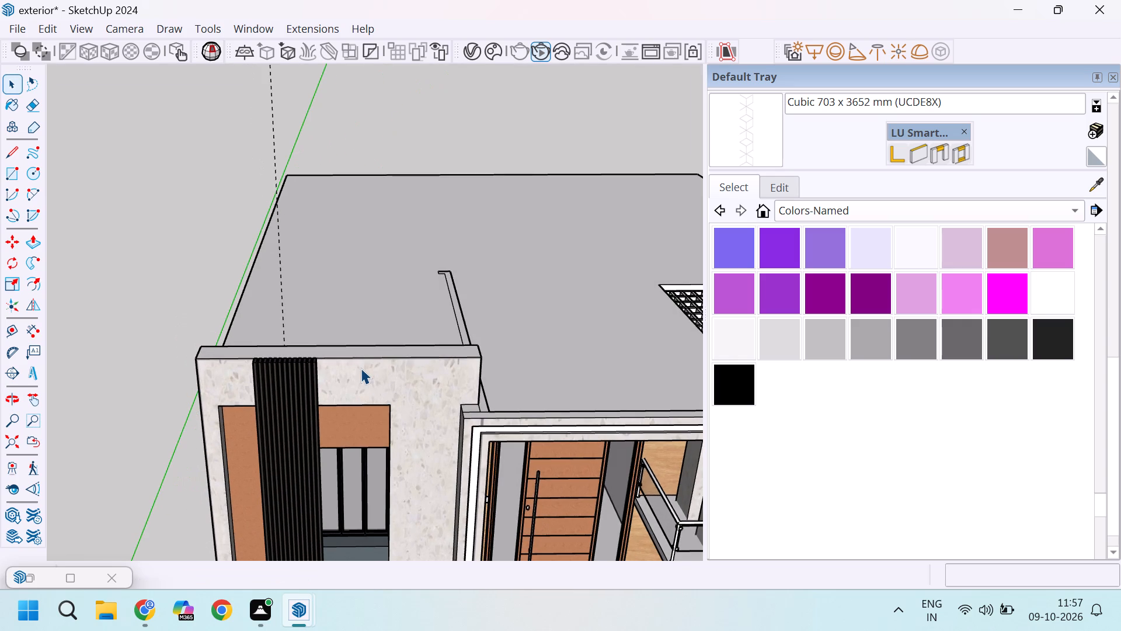
{"action": "left_click", "coordinate": [48, 33]}
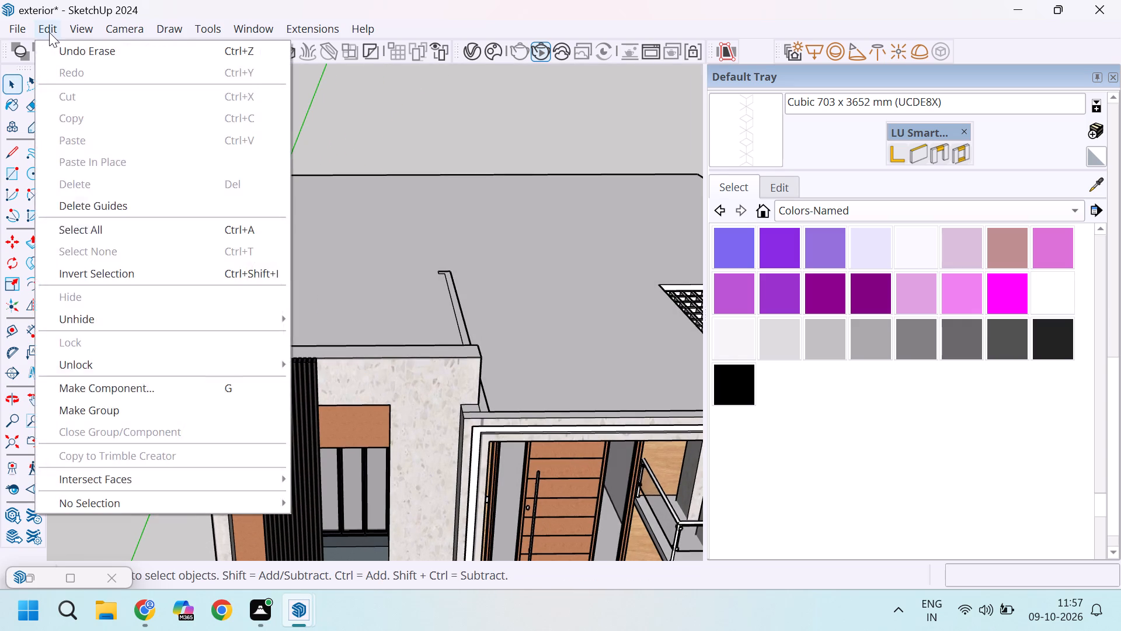
{"action": "left_click", "coordinate": [145, 199]}
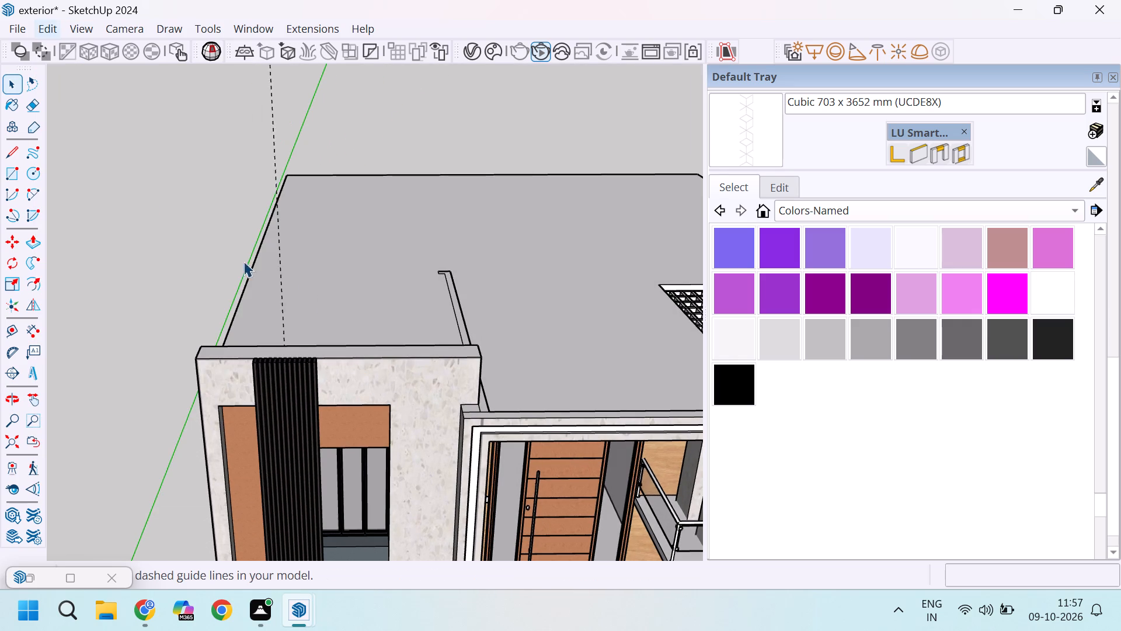
Examine the balcony, its railing, the adjoining side wall and the gridded roof slab from above, the side and below.
{"action": "scroll", "coordinate": [300, 276], "scroll_direction": "down", "scroll_amount": 10}
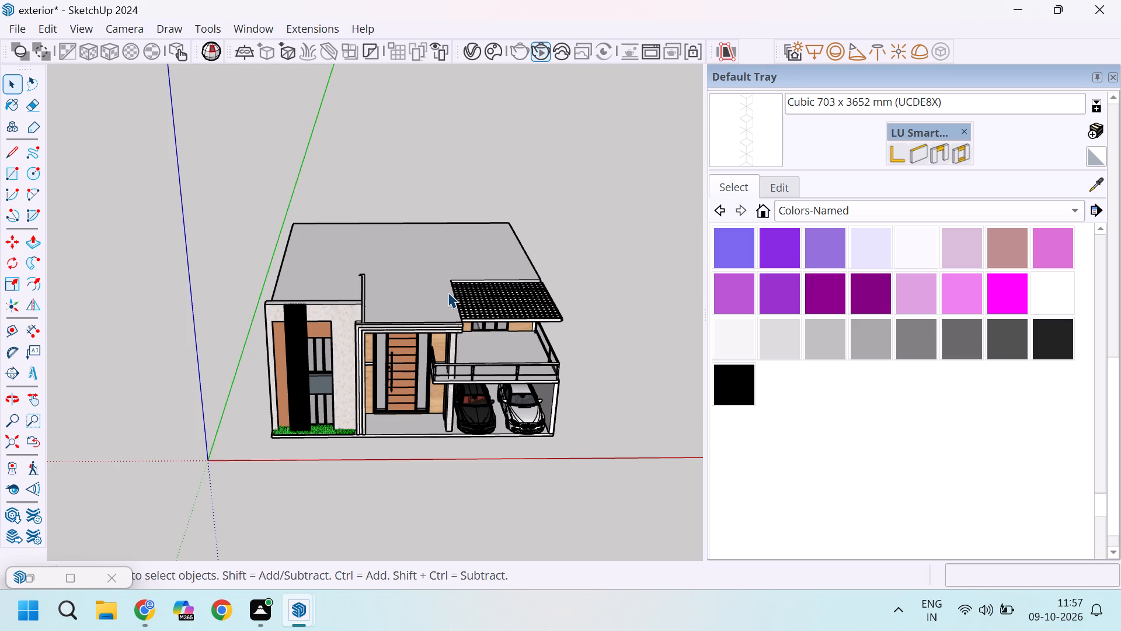
{"action": "scroll", "coordinate": [597, 329], "scroll_direction": "up", "scroll_amount": 7}
{"action": "middle_click_drag", "start_coordinate": [548, 329], "coordinate": [531, 313]}
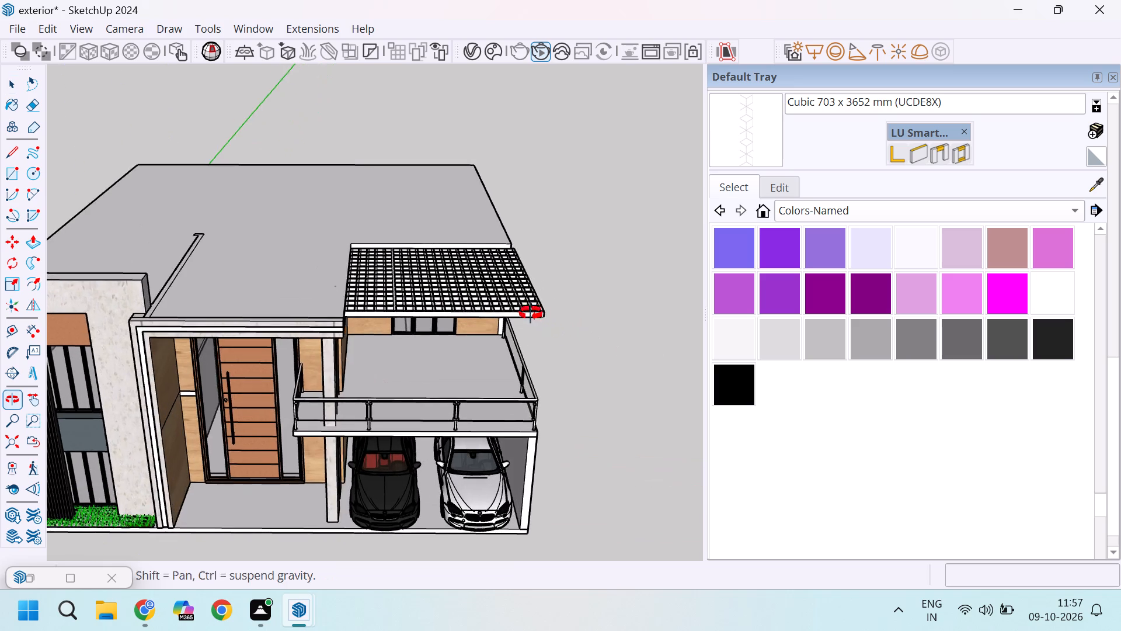
{"action": "middle_click_drag", "start_coordinate": [531, 313], "coordinate": [527, 306]}
{"action": "scroll", "coordinate": [531, 304], "scroll_direction": "up", "scroll_amount": 13}
{"action": "middle_click_drag", "start_coordinate": [545, 321], "coordinate": [476, 279]}
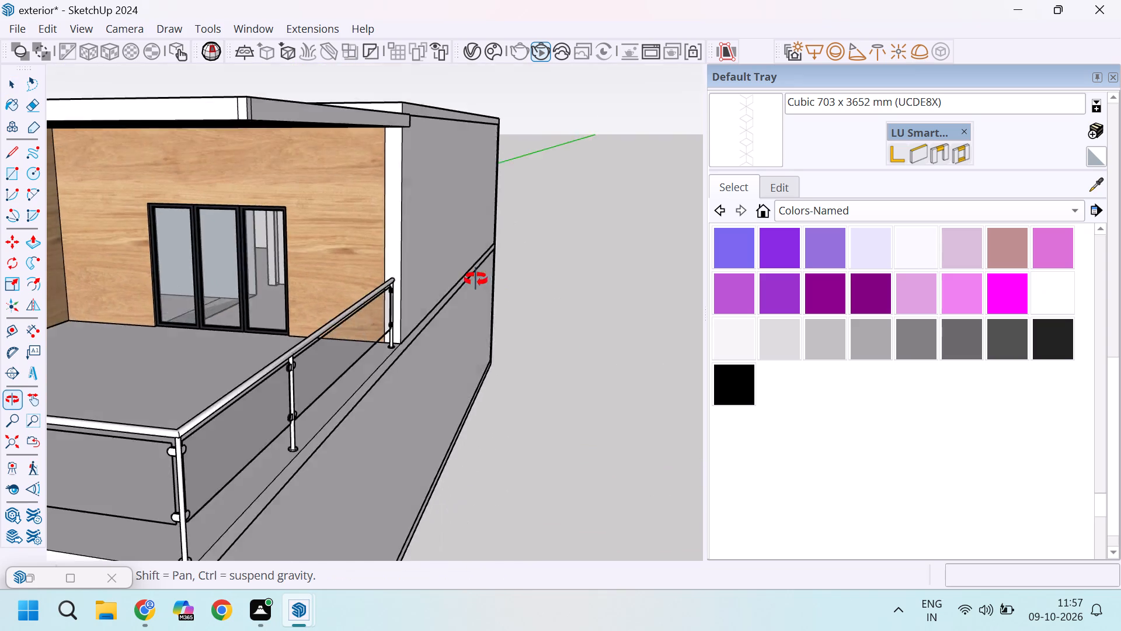
{"action": "middle_click_drag", "start_coordinate": [476, 279], "coordinate": [527, 289]}
{"action": "middle_click", "coordinate": [508, 286]}
{"action": "scroll", "coordinate": [509, 289], "scroll_direction": "up", "scroll_amount": 2}
{"action": "middle_click", "coordinate": [510, 290]}
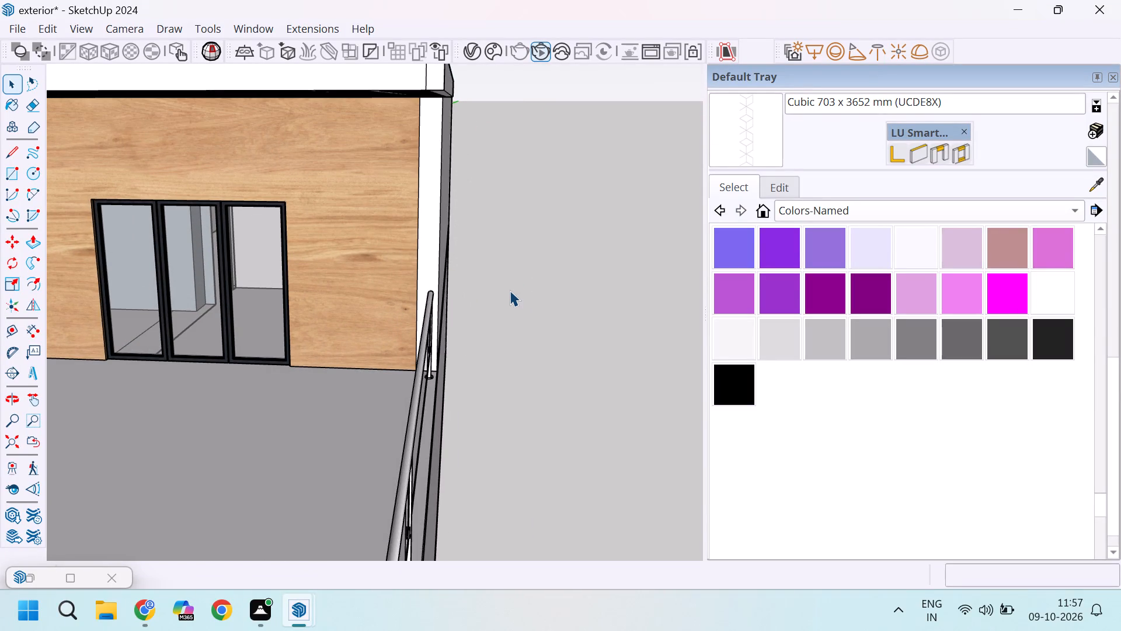
{"action": "scroll", "coordinate": [445, 290], "scroll_direction": "down", "scroll_amount": 5}
{"action": "middle_click_drag", "start_coordinate": [496, 367], "coordinate": [291, 352]}
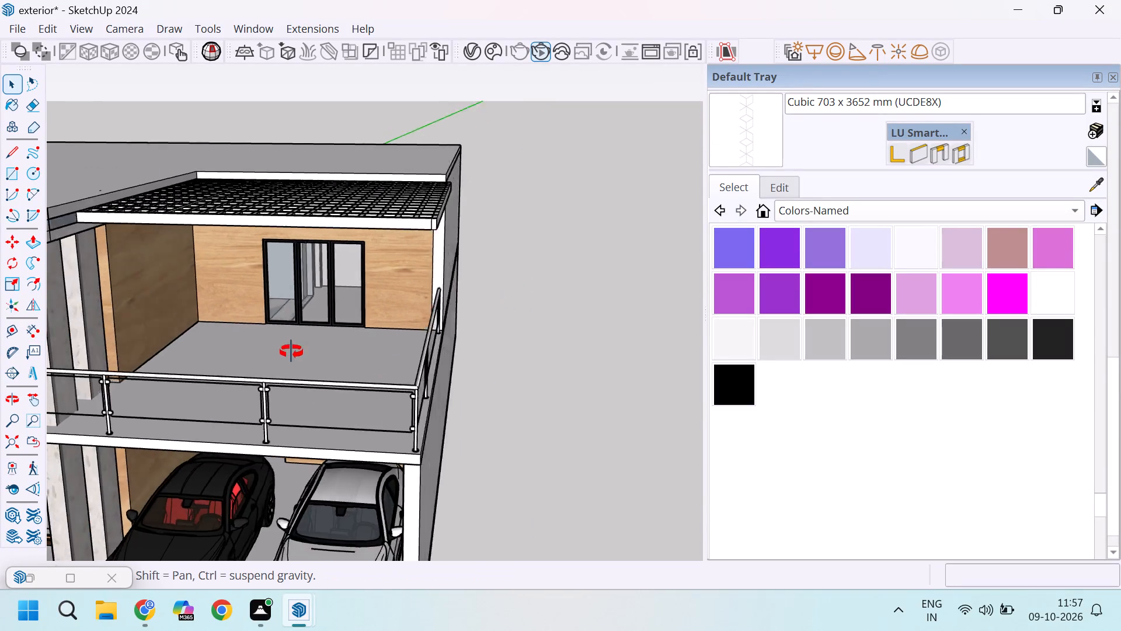
{"action": "middle_click_drag", "start_coordinate": [291, 352], "coordinate": [331, 346]}
{"action": "scroll", "coordinate": [273, 326], "scroll_direction": "up", "scroll_amount": 3}
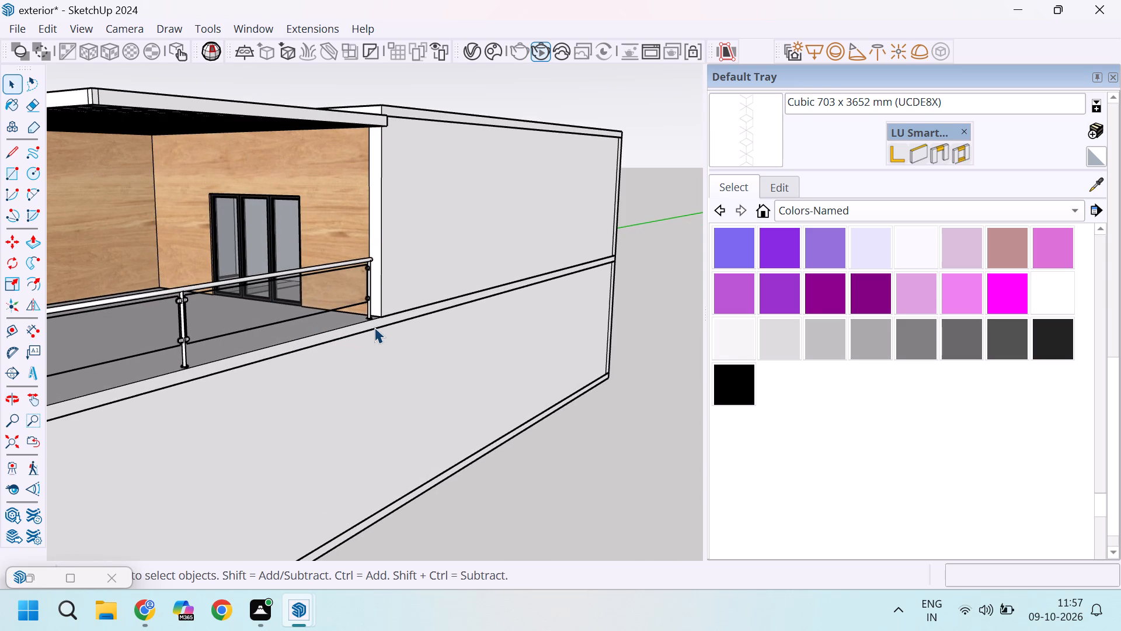
{"action": "scroll", "coordinate": [363, 293], "scroll_direction": "down", "scroll_amount": 1}
{"action": "scroll", "coordinate": [370, 308], "scroll_direction": "up", "scroll_amount": 3}
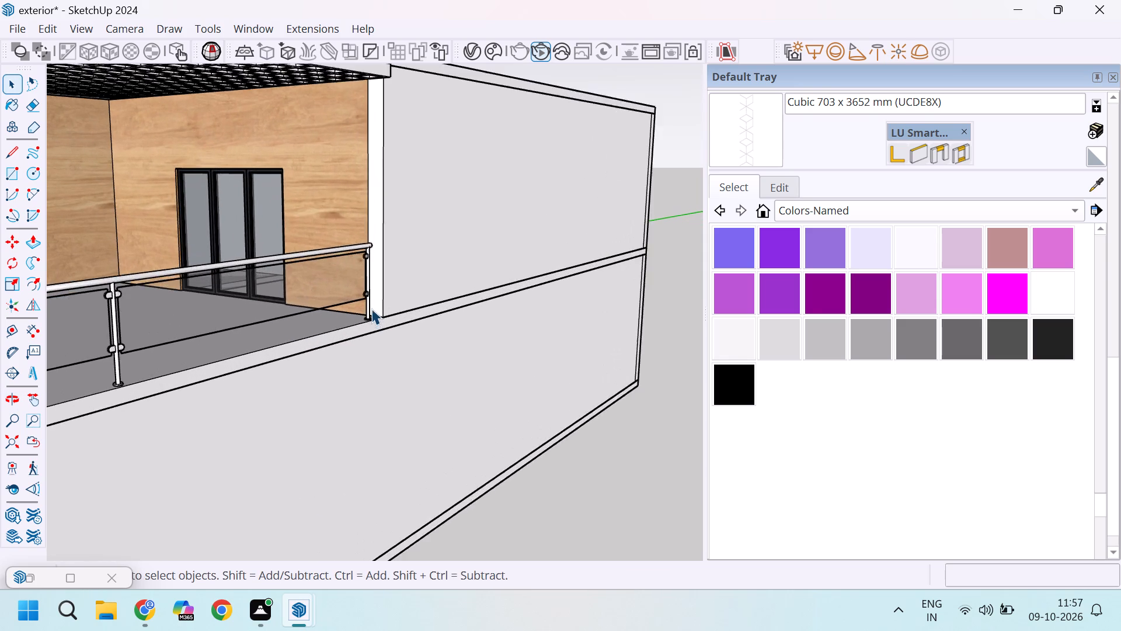
{"action": "scroll", "coordinate": [371, 308], "scroll_direction": "up", "scroll_amount": 3}
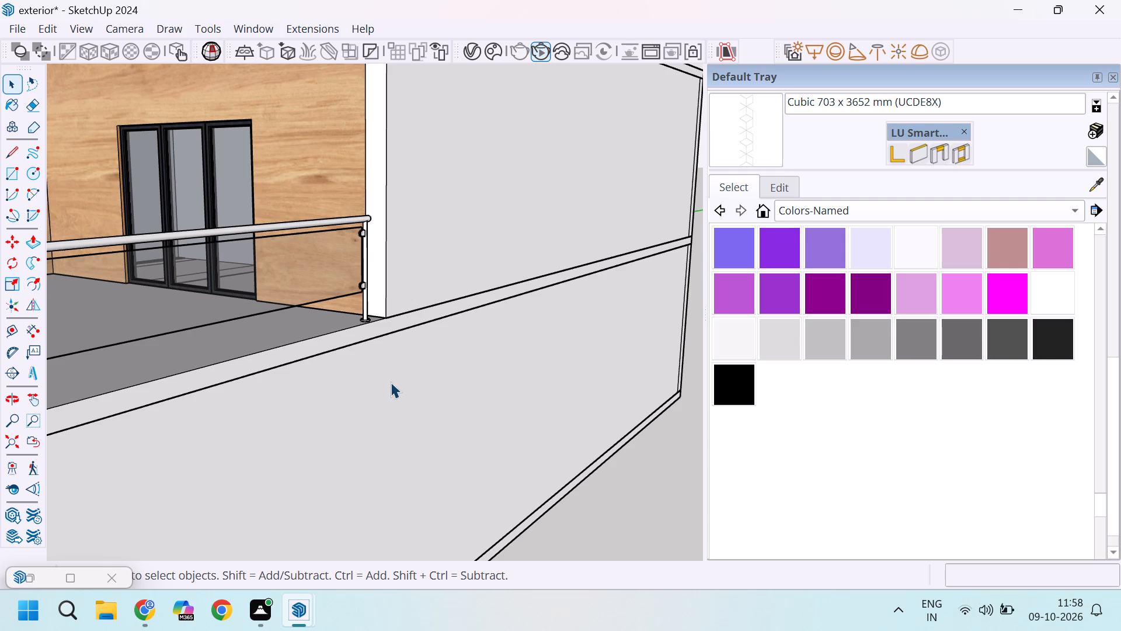
{"action": "scroll", "coordinate": [355, 265], "scroll_direction": "down", "scroll_amount": 7}
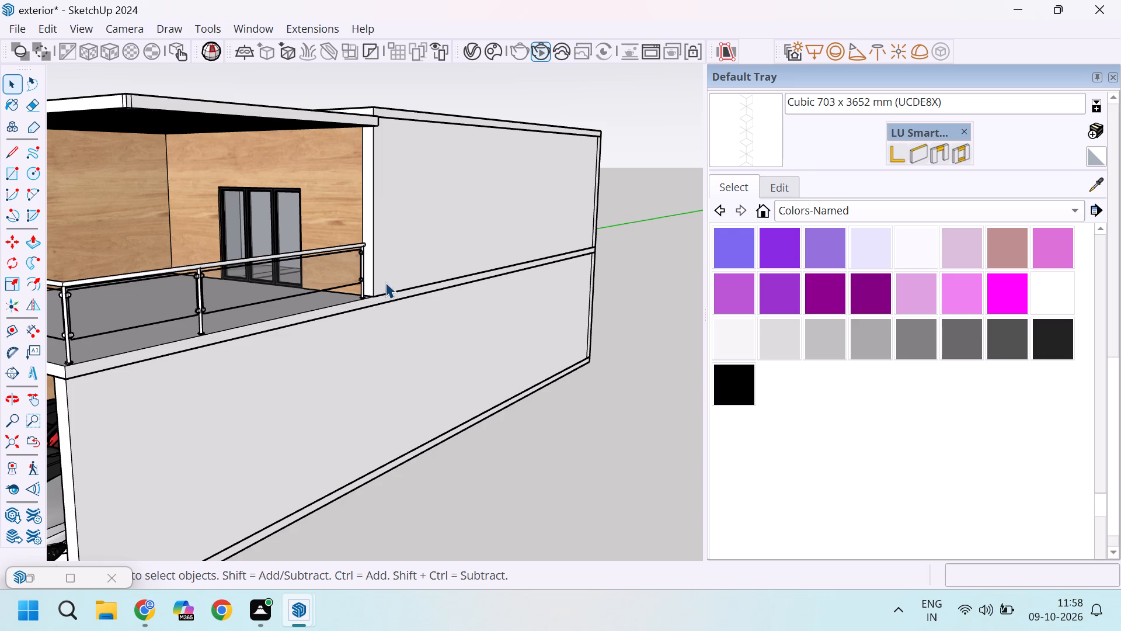
{"action": "scroll", "coordinate": [440, 281], "scroll_direction": "down", "scroll_amount": 6}
{"action": "middle_click_drag", "start_coordinate": [290, 311], "coordinate": [349, 341]}
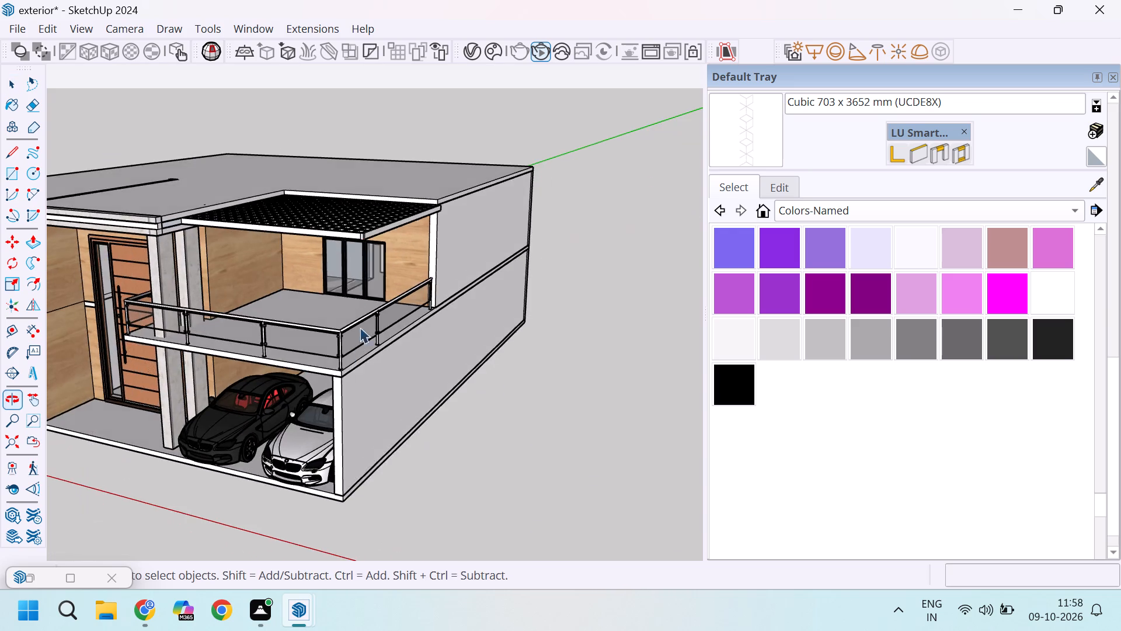
{"action": "scroll", "coordinate": [326, 220], "scroll_direction": "up", "scroll_amount": 9}
{"action": "scroll", "coordinate": [408, 339], "scroll_direction": "down", "scroll_amount": 2}
{"action": "scroll", "coordinate": [438, 338], "scroll_direction": "up", "scroll_amount": 3}
{"action": "scroll", "coordinate": [427, 382], "scroll_direction": "down", "scroll_amount": 2}
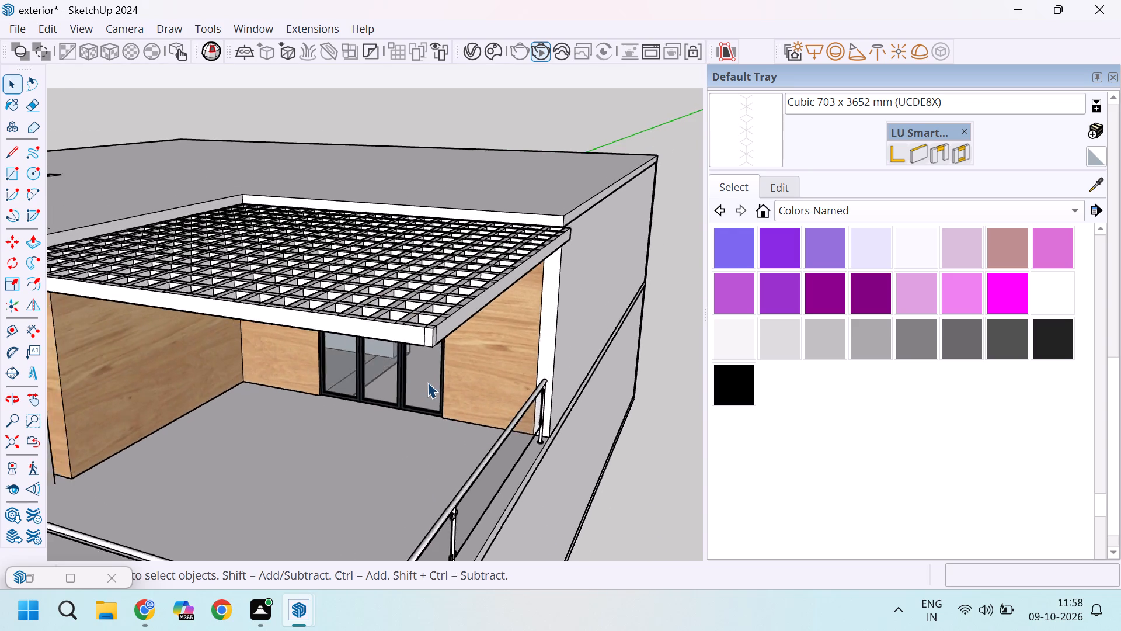
{"action": "scroll", "coordinate": [427, 382], "scroll_direction": "down", "scroll_amount": 2}
{"action": "middle_click_drag", "start_coordinate": [447, 422], "coordinate": [471, 408]}
{"action": "scroll", "coordinate": [462, 375], "scroll_direction": "up", "scroll_amount": 5}
{"action": "middle_click_drag", "start_coordinate": [510, 323], "coordinate": [506, 322]}
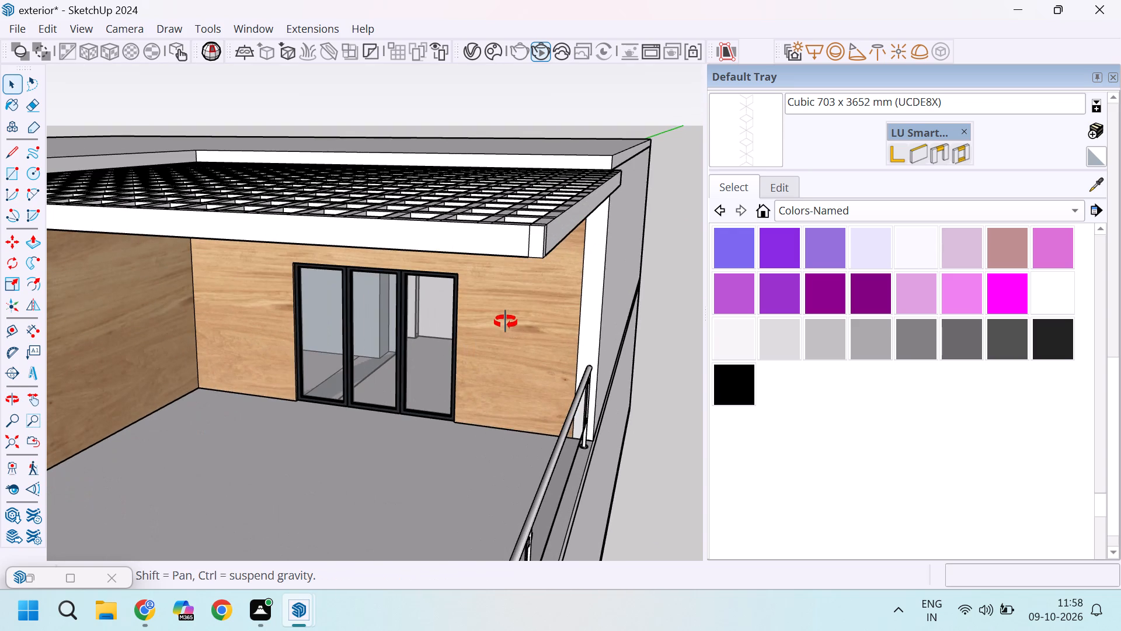
{"action": "middle_click_drag", "start_coordinate": [506, 322], "coordinate": [517, 249]}
{"action": "scroll", "coordinate": [516, 282], "scroll_direction": "down", "scroll_amount": 15}
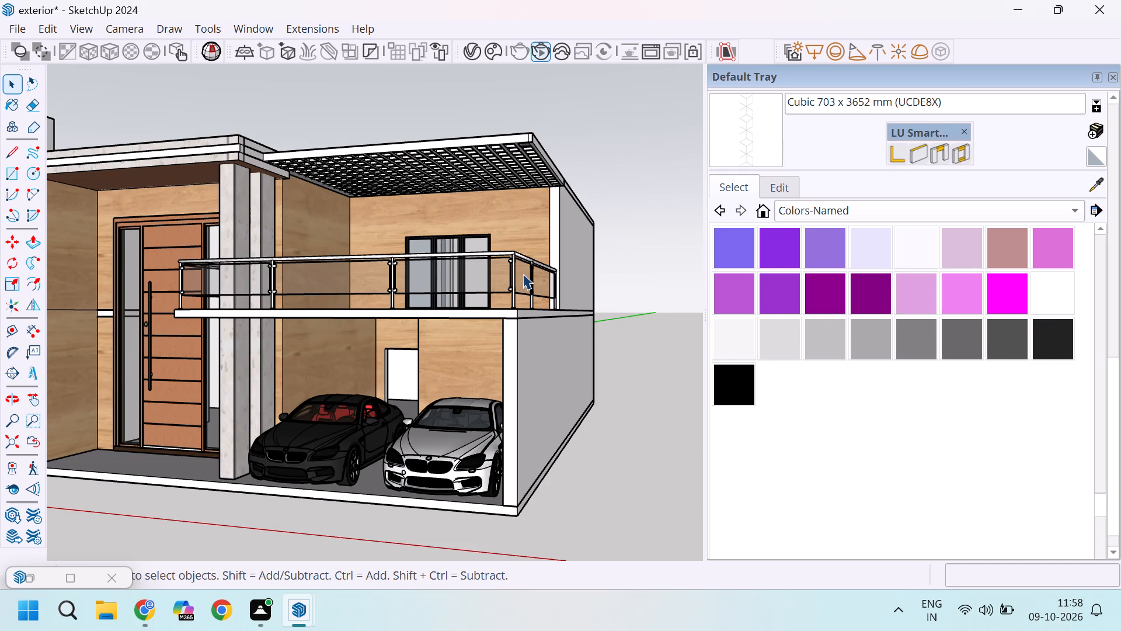
Extrude the small corner square under the gridded roof slab down 9' 6" to the balcony floor with Push/Pull, forming a corner post.
{"action": "scroll", "coordinate": [555, 131], "scroll_direction": "up", "scroll_amount": 9}
{"action": "middle_click_drag", "start_coordinate": [492, 179], "coordinate": [500, 158]}
{"action": "scroll", "coordinate": [503, 120], "scroll_direction": "up", "scroll_amount": 4}
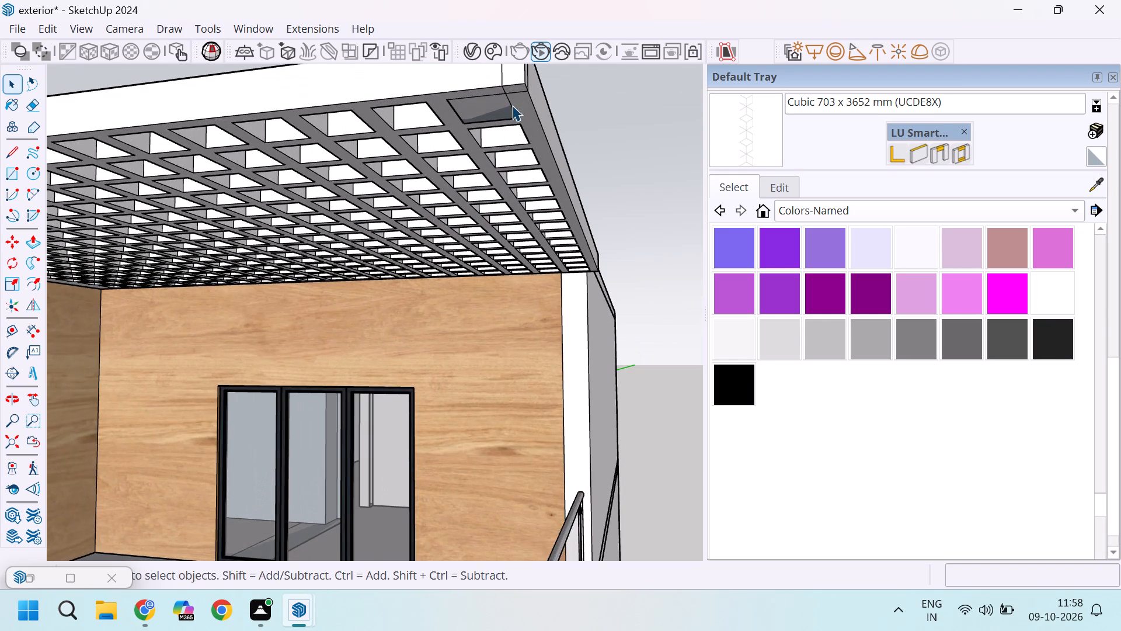
{"action": "scroll", "coordinate": [509, 79], "scroll_direction": "up", "scroll_amount": 5}
{"action": "double_click", "coordinate": [520, 94]}
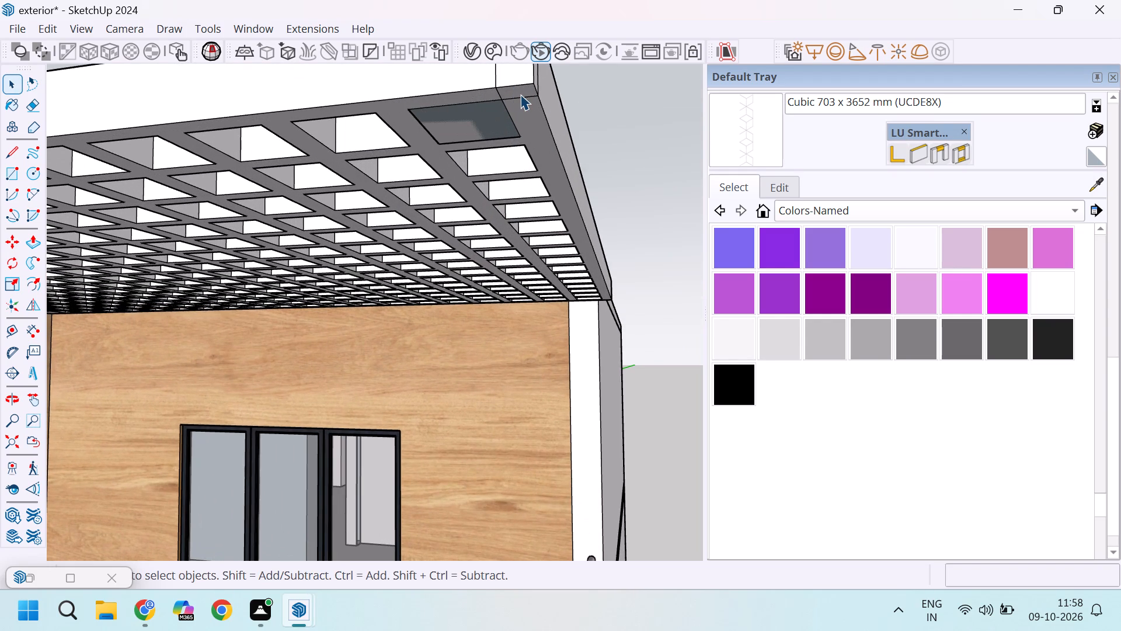
{"action": "key", "text": "p"}
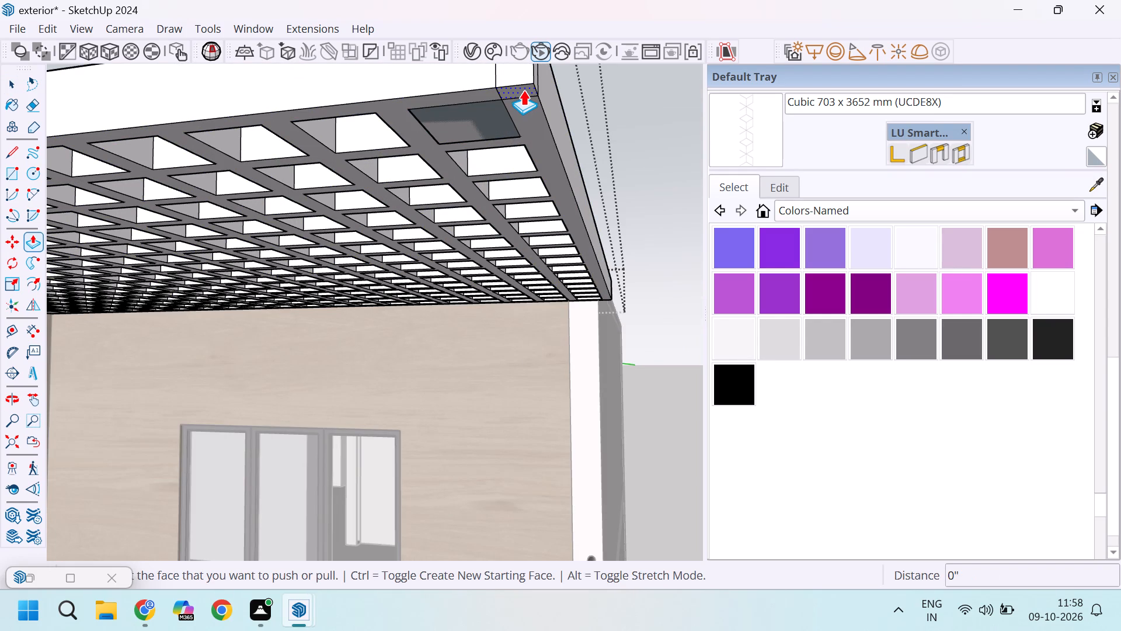
{"action": "left_click", "coordinate": [523, 90]}
{"action": "scroll", "coordinate": [495, 176], "scroll_direction": "down", "scroll_amount": 13}
{"action": "scroll", "coordinate": [508, 264], "scroll_direction": "down", "scroll_amount": 3}
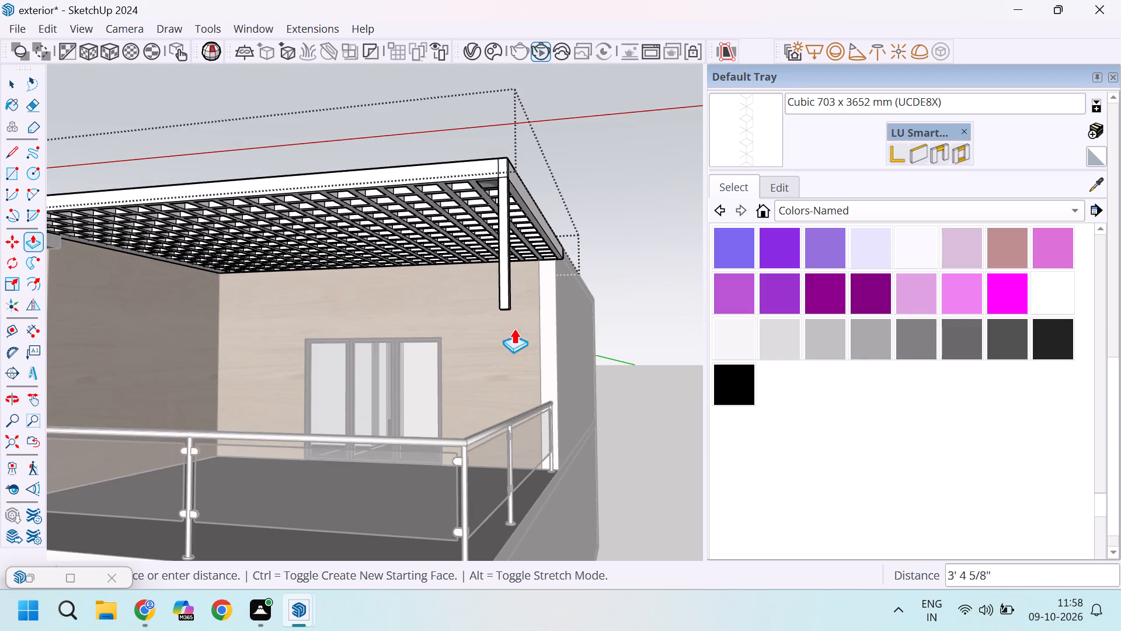
{"action": "scroll", "coordinate": [510, 339], "scroll_direction": "down", "scroll_amount": 3}
{"action": "scroll", "coordinate": [510, 440], "scroll_direction": "up", "scroll_amount": 10}
{"action": "scroll", "coordinate": [504, 507], "scroll_direction": "up", "scroll_amount": 5}
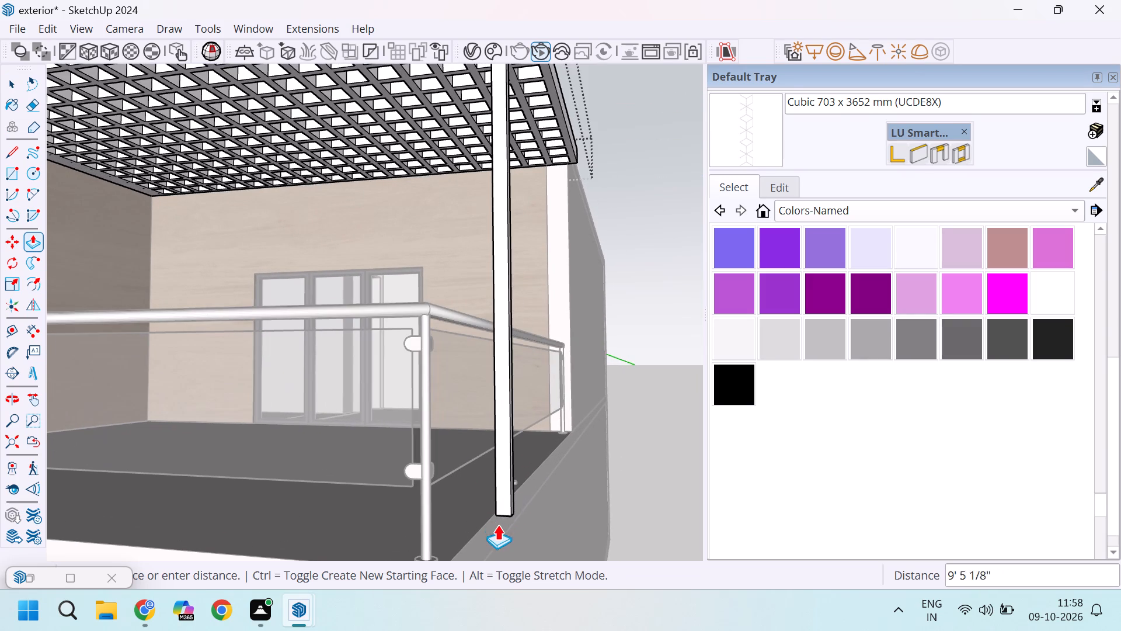
{"action": "scroll", "coordinate": [519, 471], "scroll_direction": "down", "scroll_amount": 10}
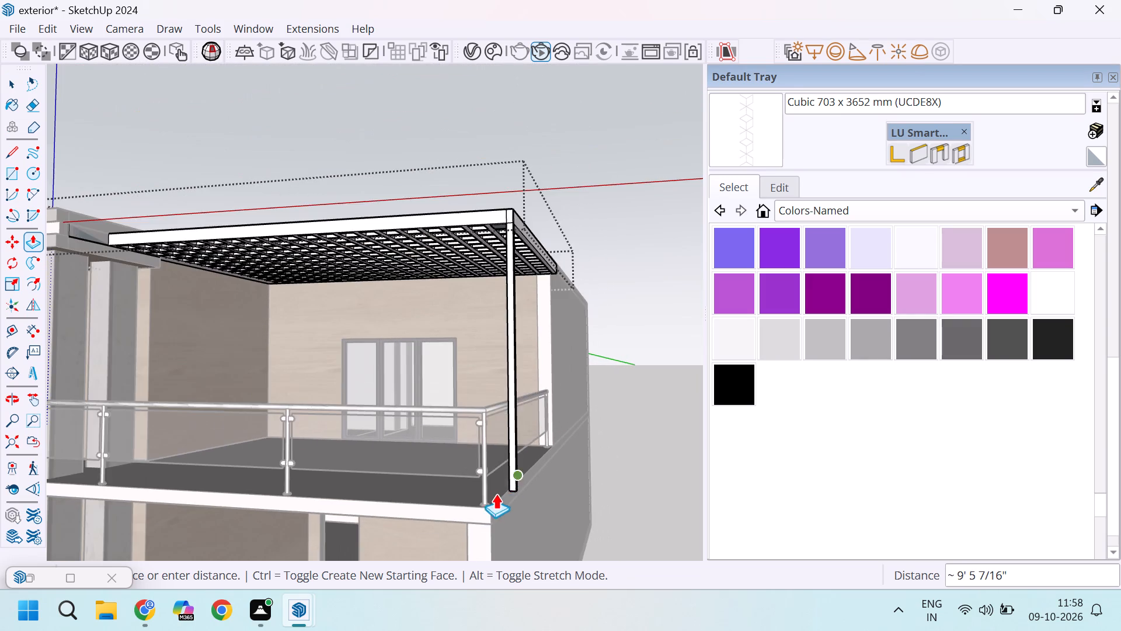
{"action": "scroll", "coordinate": [489, 497], "scroll_direction": "up", "scroll_amount": 20}
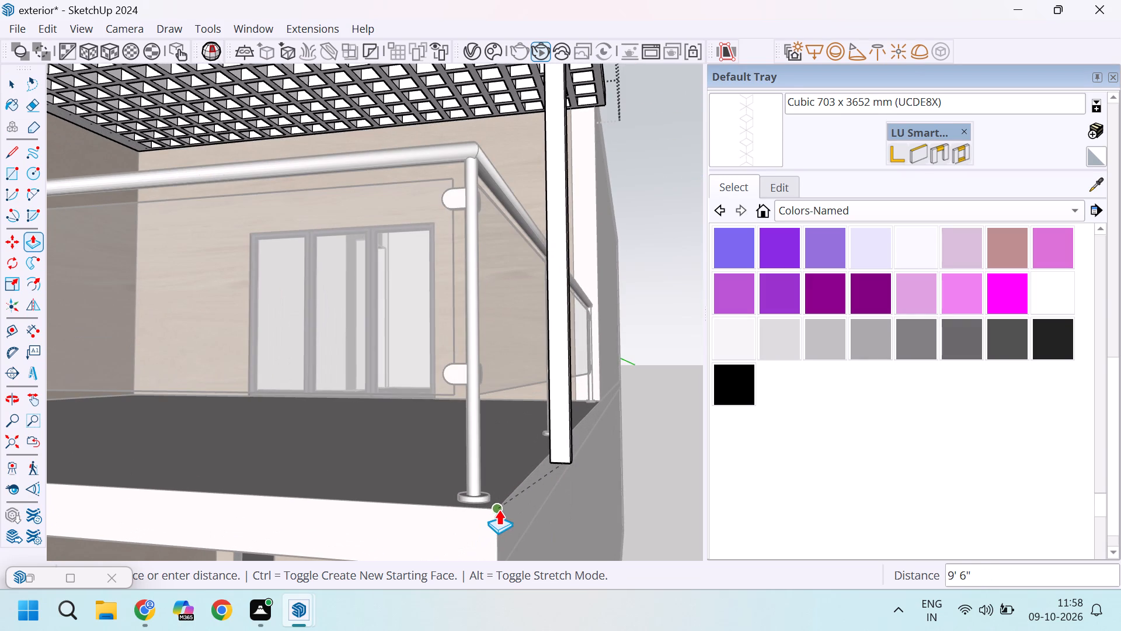
{"action": "left_click", "coordinate": [496, 507]}
{"action": "scroll", "coordinate": [527, 465], "scroll_direction": "down", "scroll_amount": 9}
{"action": "key", "text": "space"}
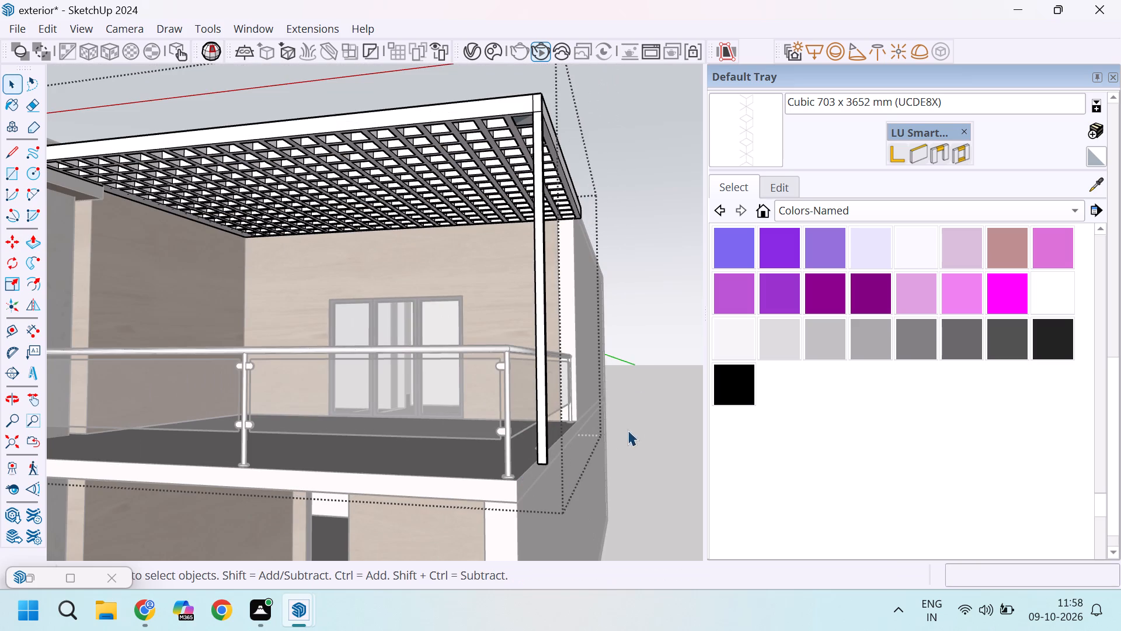
{"action": "left_click", "coordinate": [642, 330]}
Inside the balcony slab group, draw a 6" vertical line across its side face where the slab meets the end wall.
{"action": "middle_click_drag", "start_coordinate": [576, 391], "coordinate": [544, 425]}
{"action": "scroll", "coordinate": [538, 457], "scroll_direction": "down", "scroll_amount": 5}
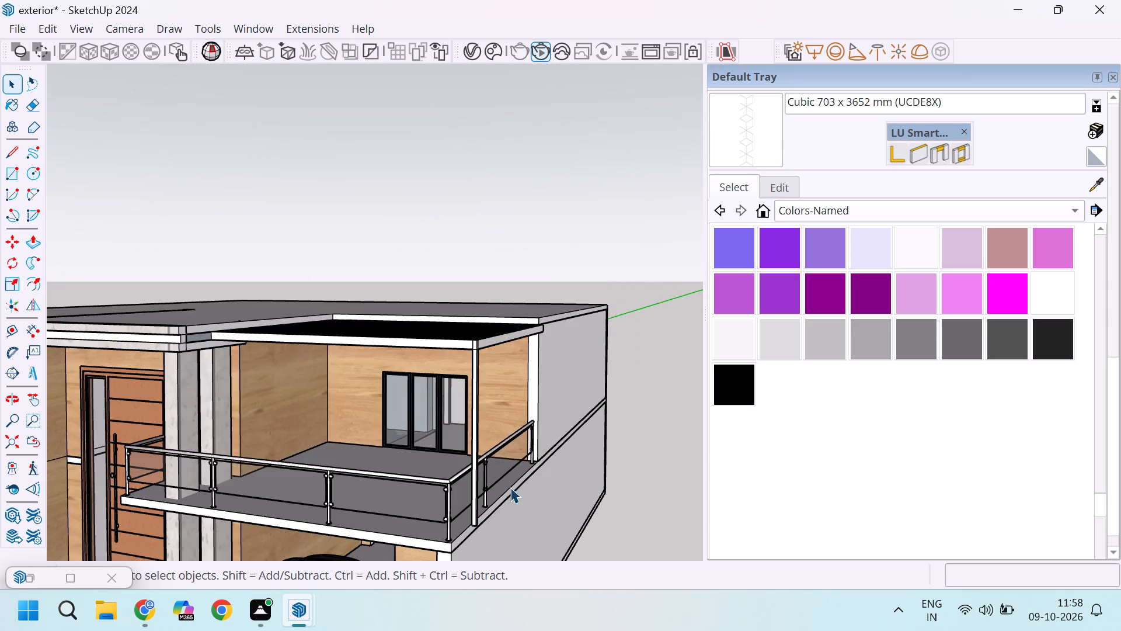
{"action": "scroll", "coordinate": [503, 507], "scroll_direction": "up", "scroll_amount": 8}
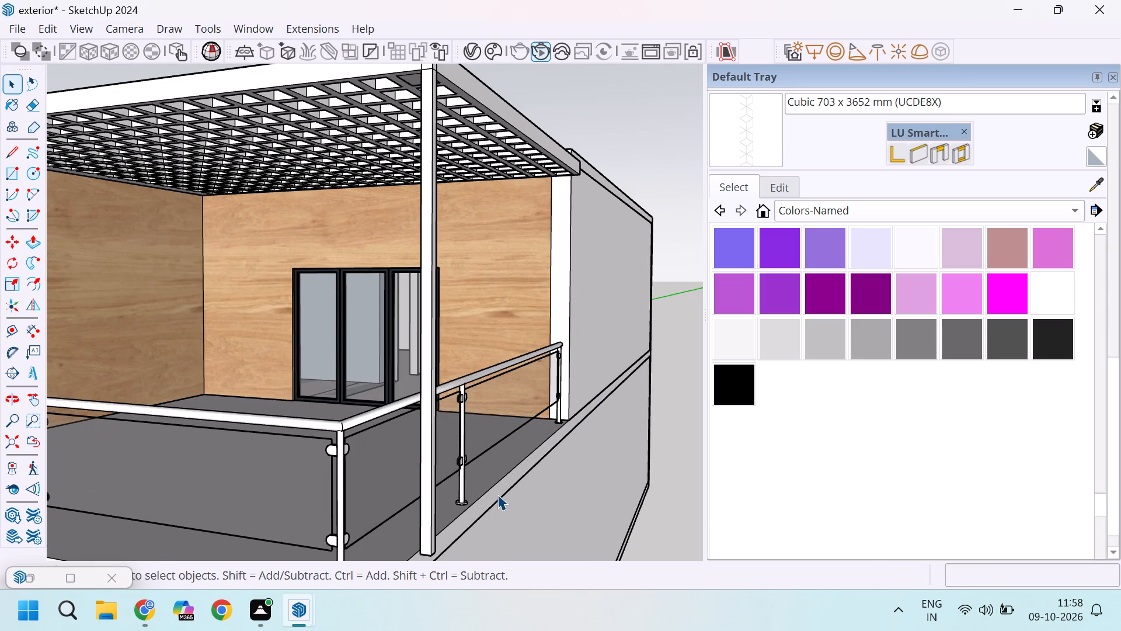
{"action": "double_click", "coordinate": [497, 494]}
{"action": "scroll", "coordinate": [535, 462], "scroll_direction": "down", "scroll_amount": 5}
{"action": "scroll", "coordinate": [550, 450], "scroll_direction": "up", "scroll_amount": 10}
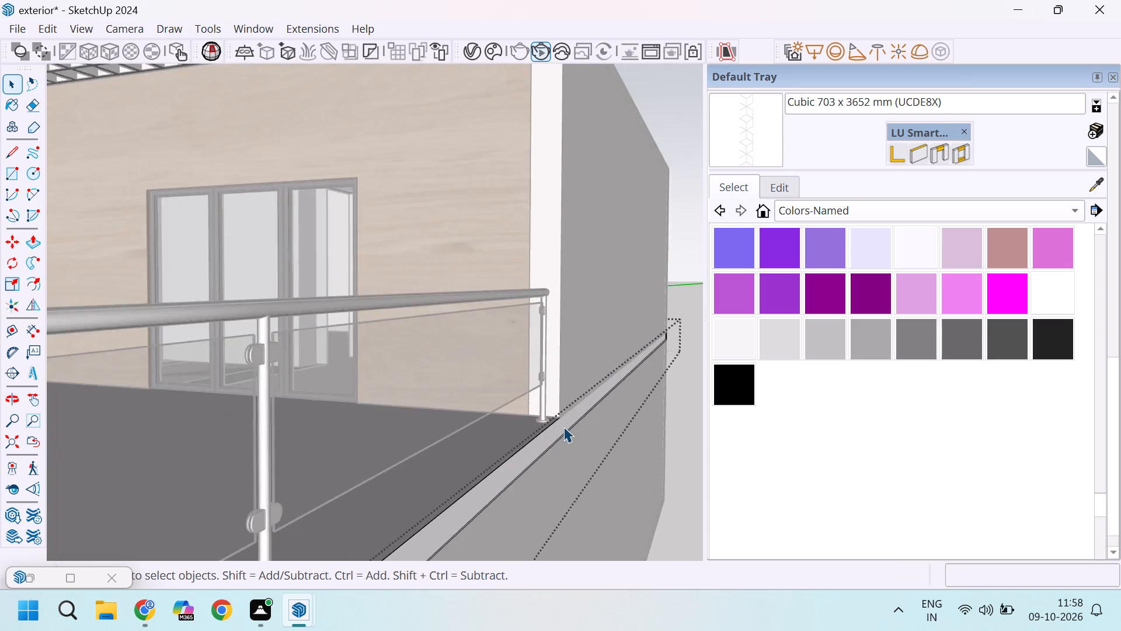
{"action": "scroll", "coordinate": [563, 427], "scroll_direction": "up", "scroll_amount": 7}
{"action": "key", "text": "p"}
{"action": "scroll", "coordinate": [558, 415], "scroll_direction": "up", "scroll_amount": 3}
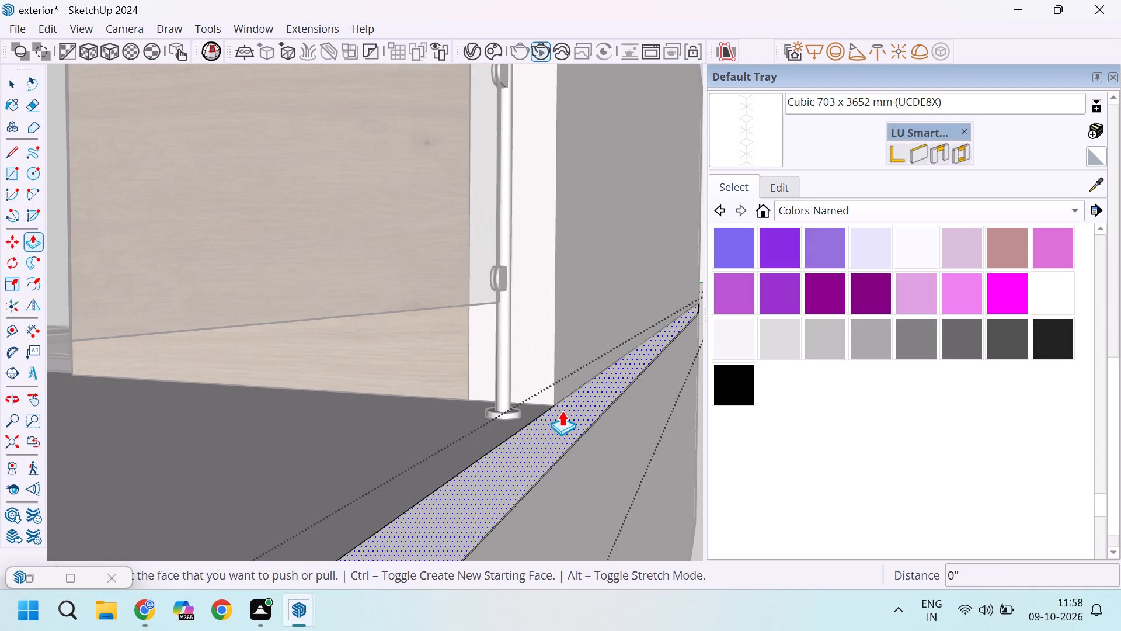
{"action": "key", "text": "l"}
{"action": "left_click_drag", "start_coordinate": [555, 404], "coordinate": [563, 421]}
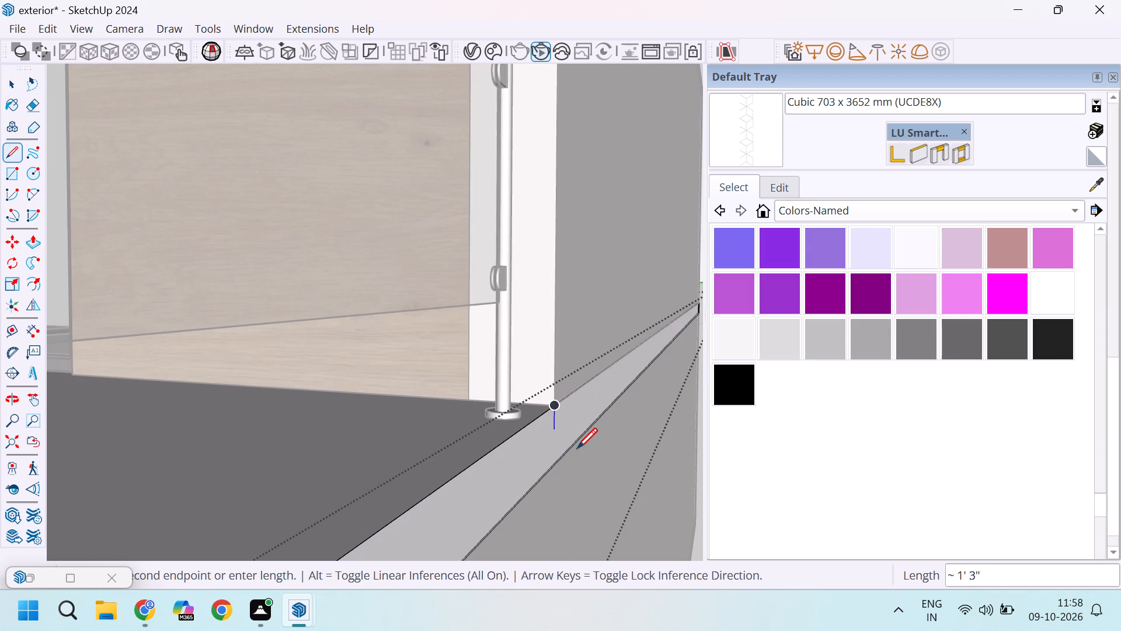
{"action": "left_click", "coordinate": [553, 467]}
{"action": "scroll", "coordinate": [552, 467], "scroll_direction": "down", "scroll_amount": 2}
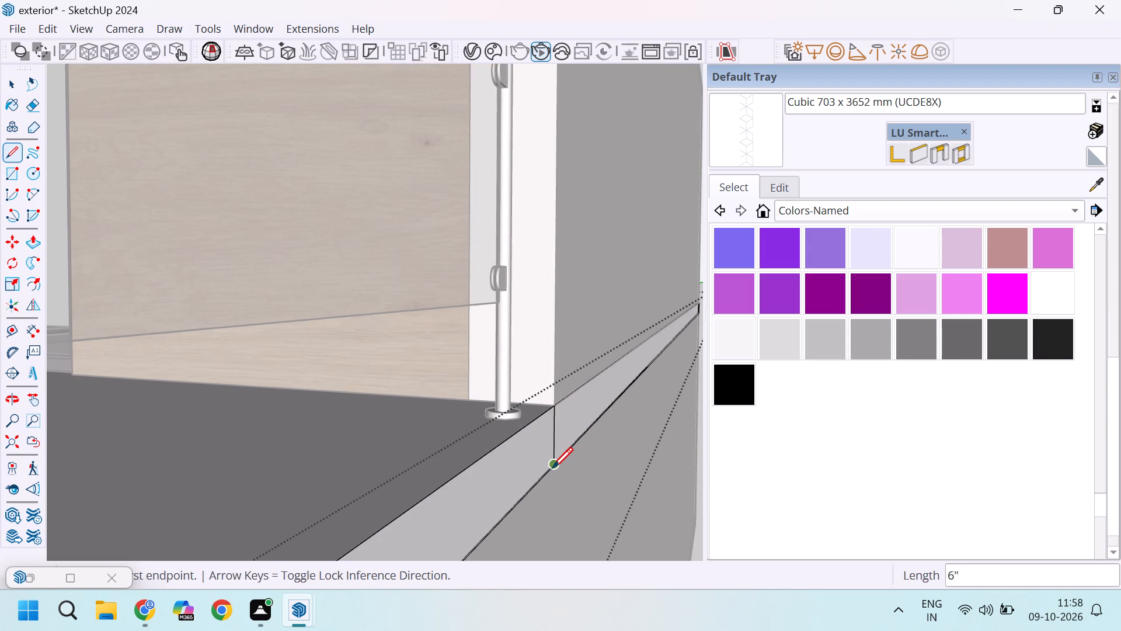
Push/Pull the balcony slab's front side-face portion outward about 8" so the slab extends under the corner post.
{"action": "scroll", "coordinate": [552, 467], "scroll_direction": "down", "scroll_amount": 16}
{"action": "scroll", "coordinate": [552, 467], "scroll_direction": "down", "scroll_amount": 15}
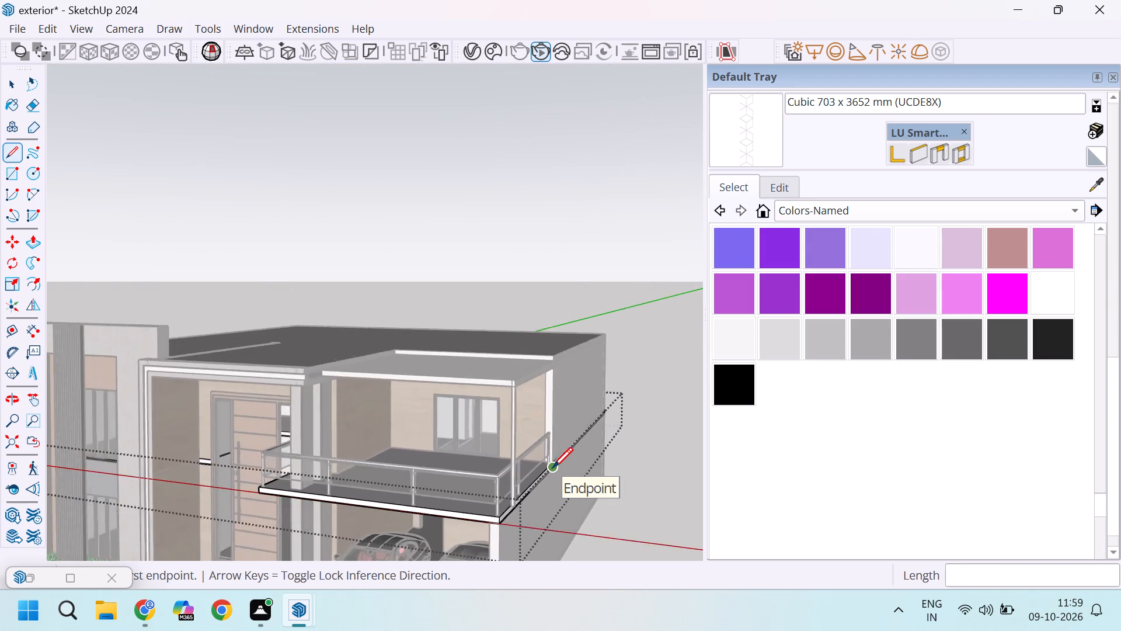
{"action": "scroll", "coordinate": [552, 467], "scroll_direction": "down", "scroll_amount": 7}
{"action": "scroll", "coordinate": [546, 478], "scroll_direction": "up", "scroll_amount": 20}
{"action": "scroll", "coordinate": [546, 478], "scroll_direction": "up", "scroll_amount": 5}
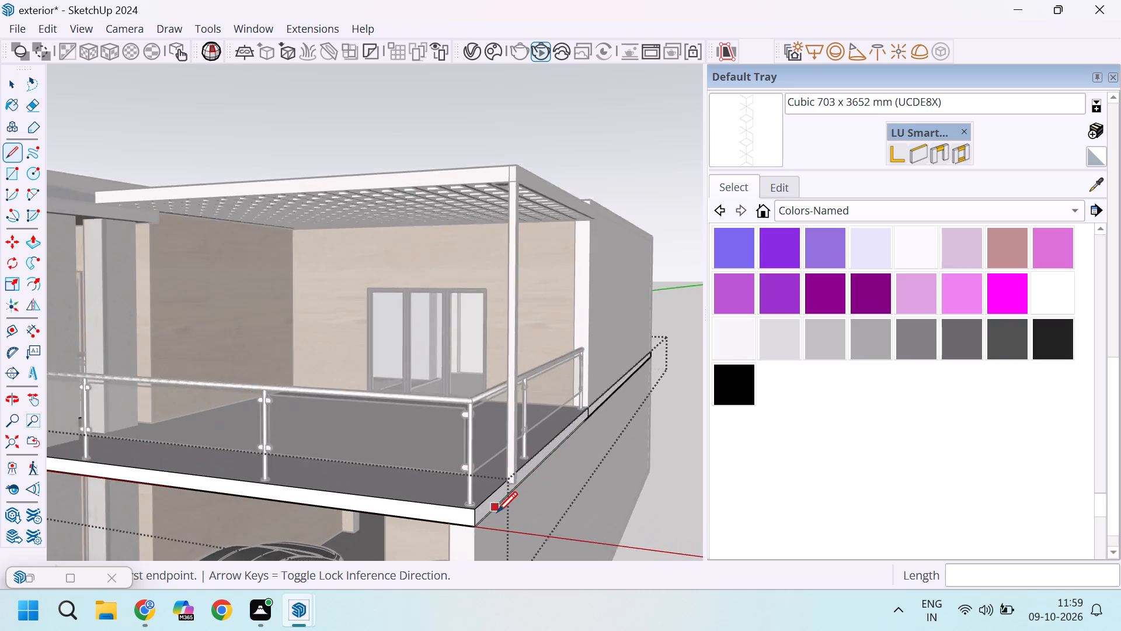
{"action": "scroll", "coordinate": [497, 512], "scroll_direction": "up", "scroll_amount": 2}
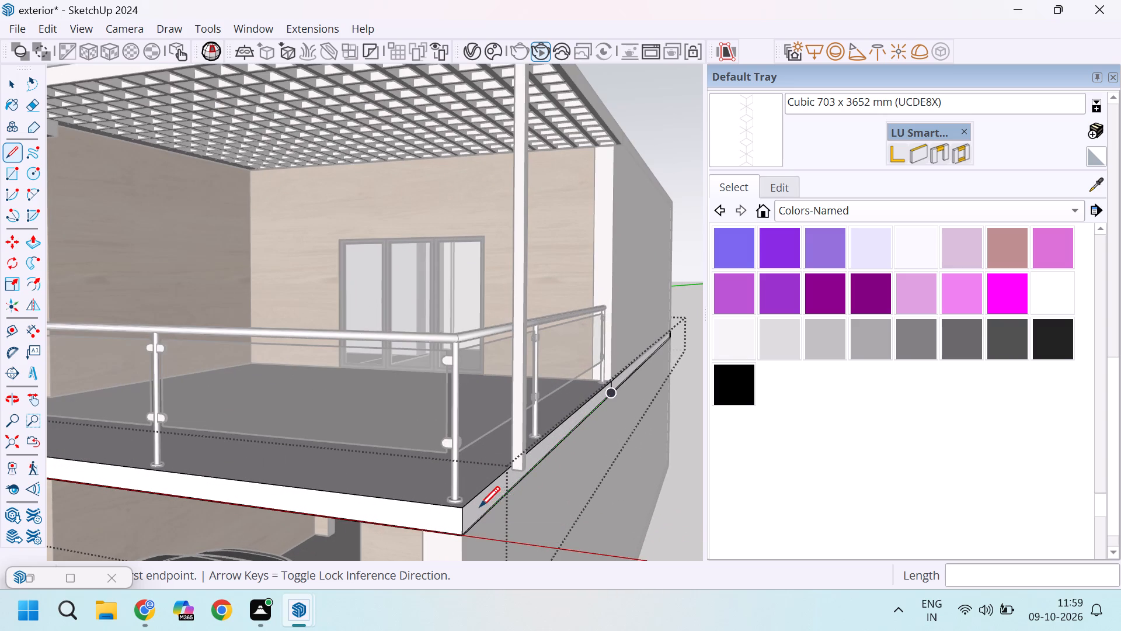
{"action": "key", "text": "p"}
{"action": "left_click", "coordinate": [481, 507]}
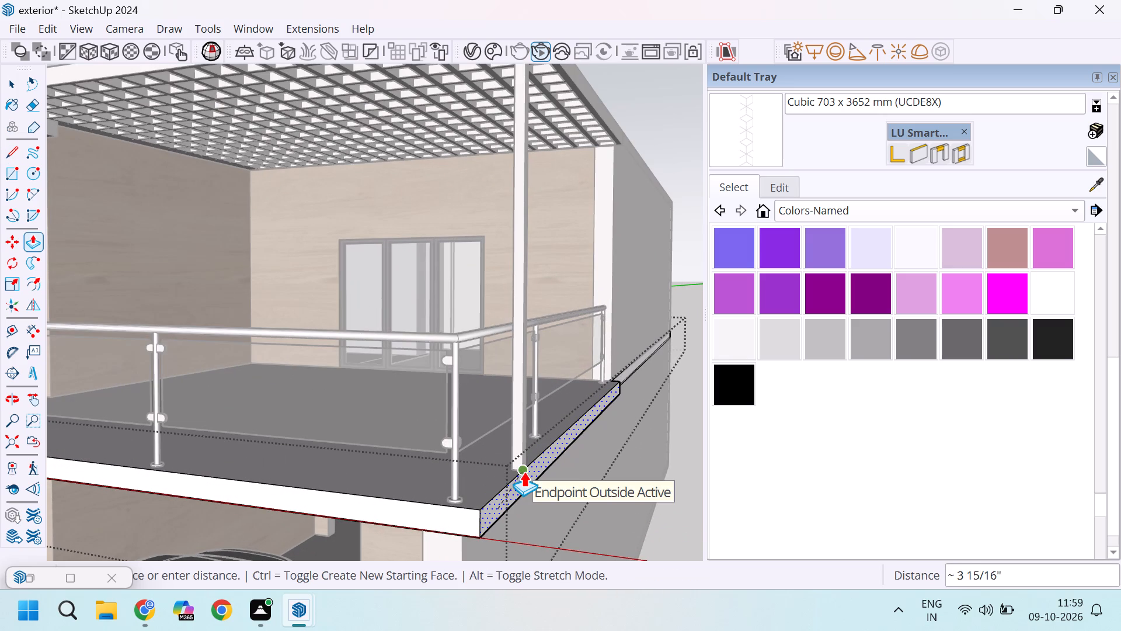
{"action": "scroll", "coordinate": [524, 483], "scroll_direction": "up", "scroll_amount": 7}
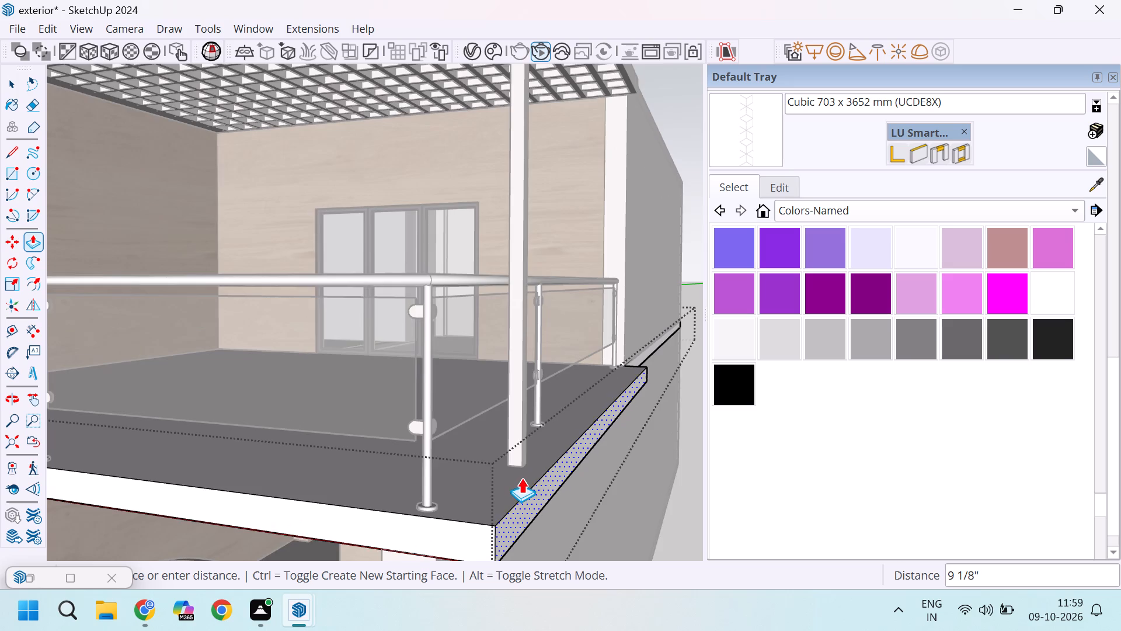
{"action": "scroll", "coordinate": [521, 478], "scroll_direction": "up", "scroll_amount": 7}
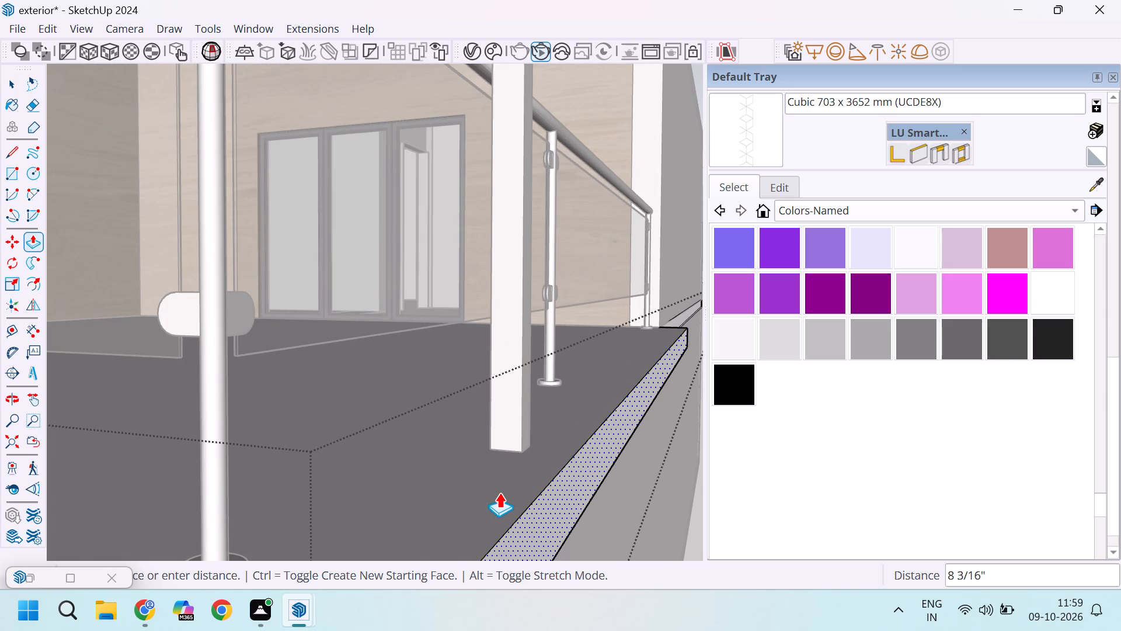
{"action": "left_click", "coordinate": [497, 491]}
{"action": "scroll", "coordinate": [497, 491], "scroll_direction": "down", "scroll_amount": 20}
{"action": "key", "text": "space"}
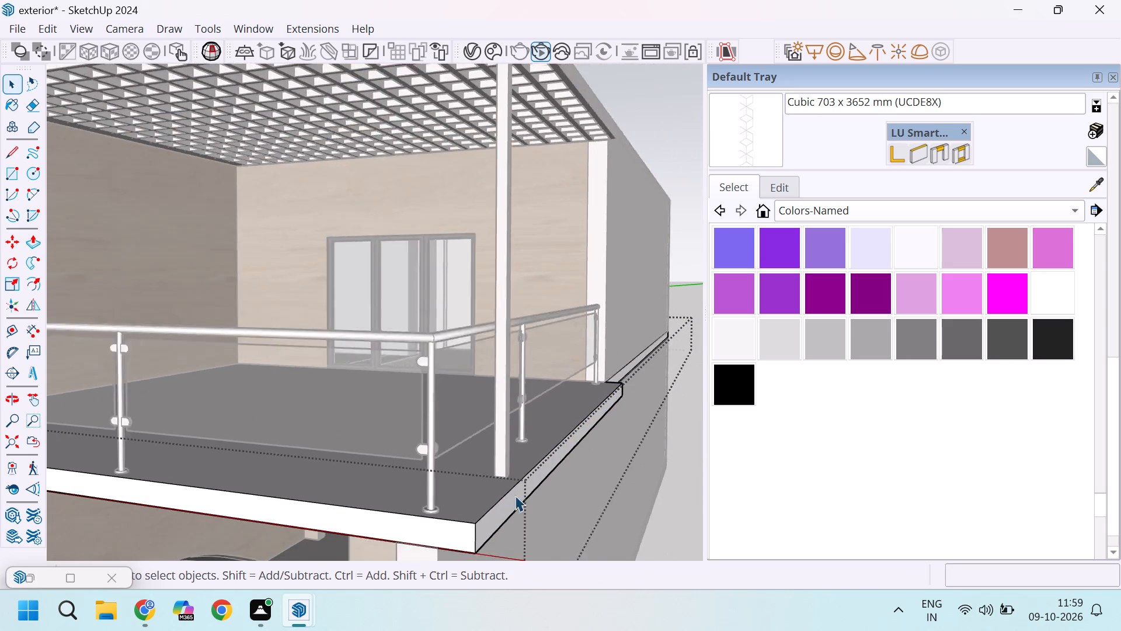
{"action": "scroll", "coordinate": [515, 495], "scroll_direction": "down", "scroll_amount": 5}
{"action": "left_click", "coordinate": [658, 266]}
Turn the model to a front view, close the Default Tray and hide the model axes.
{"action": "scroll", "coordinate": [647, 272], "scroll_direction": "down", "scroll_amount": 4}
{"action": "middle_click_drag", "start_coordinate": [590, 380], "coordinate": [611, 408]}
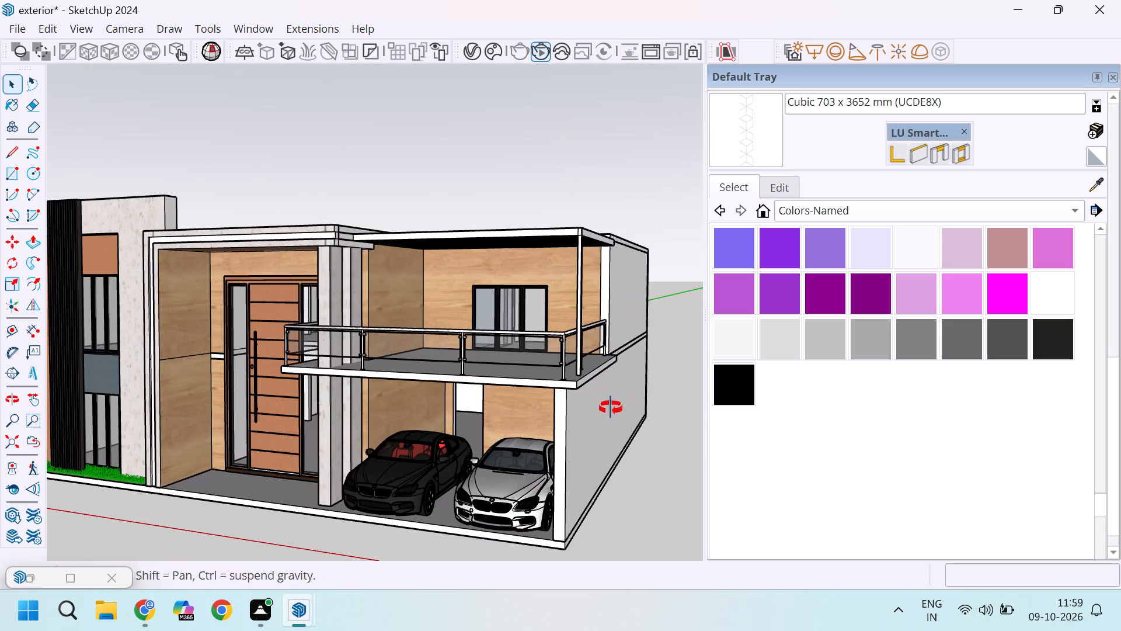
{"action": "middle_click_drag", "start_coordinate": [611, 408], "coordinate": [625, 448]}
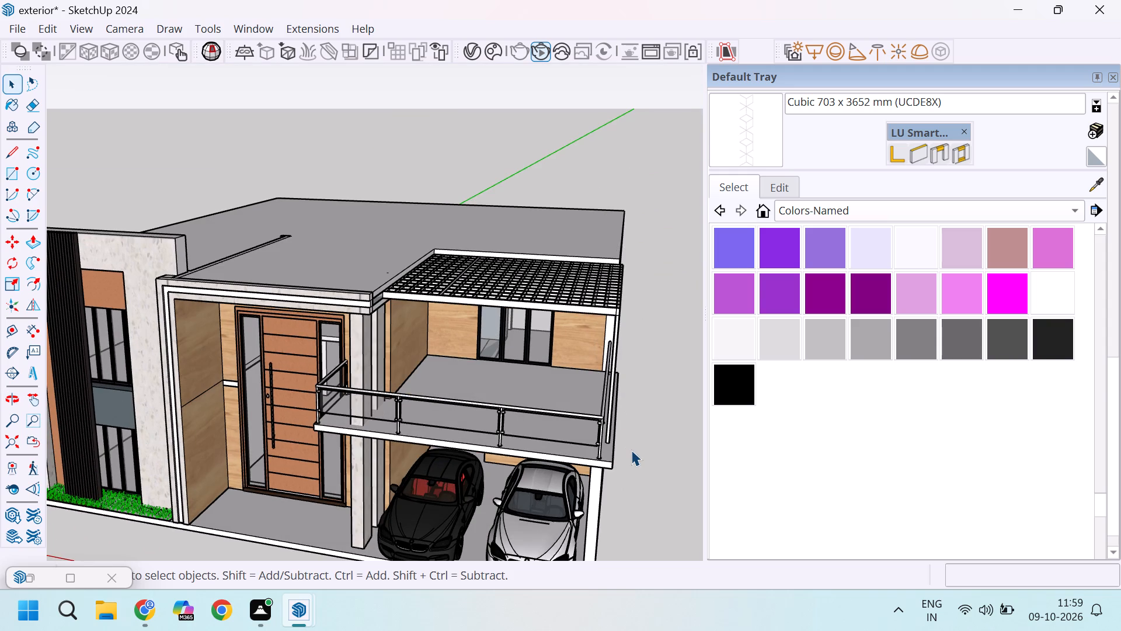
{"action": "scroll", "coordinate": [560, 369], "scroll_direction": "down", "scroll_amount": 3}
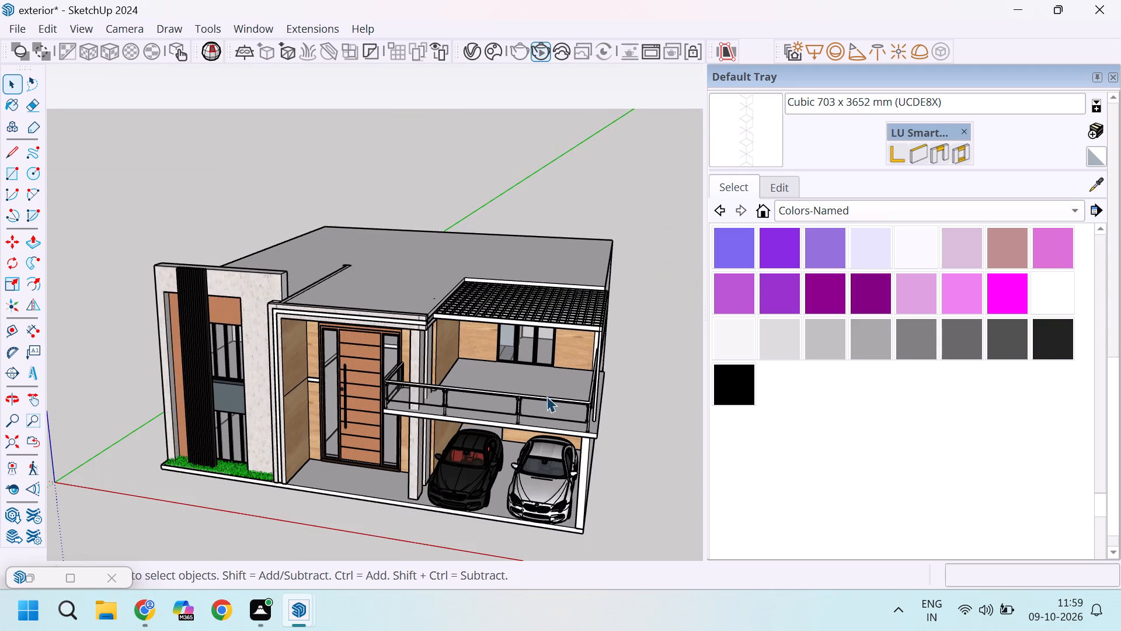
{"action": "middle_click_drag", "start_coordinate": [573, 425], "coordinate": [640, 333]}
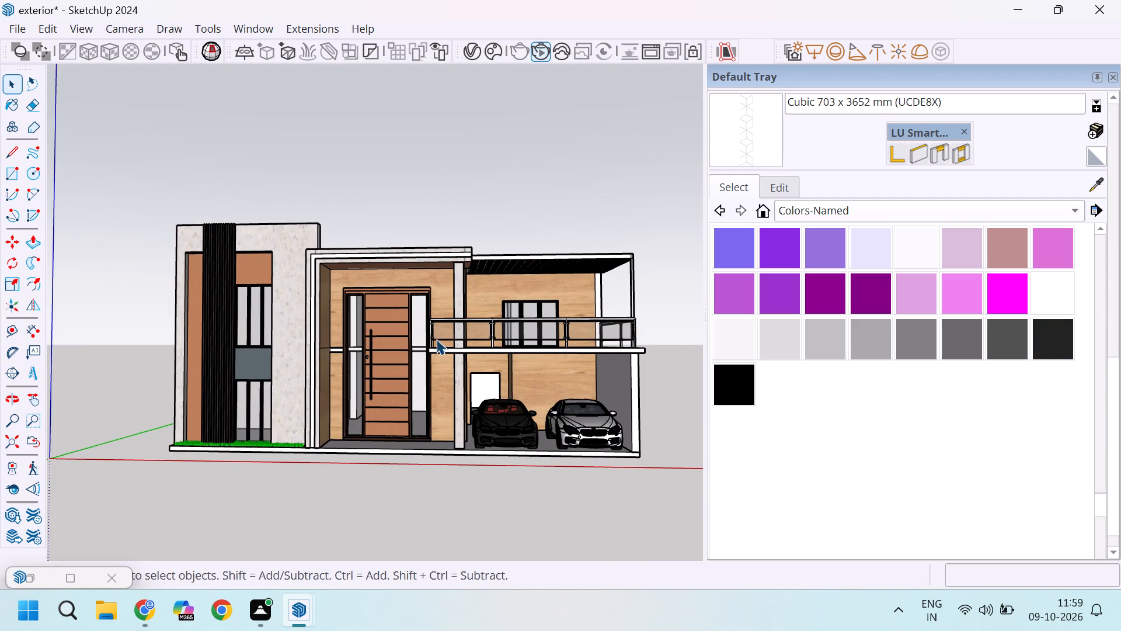
{"action": "left_click", "coordinate": [1112, 77]}
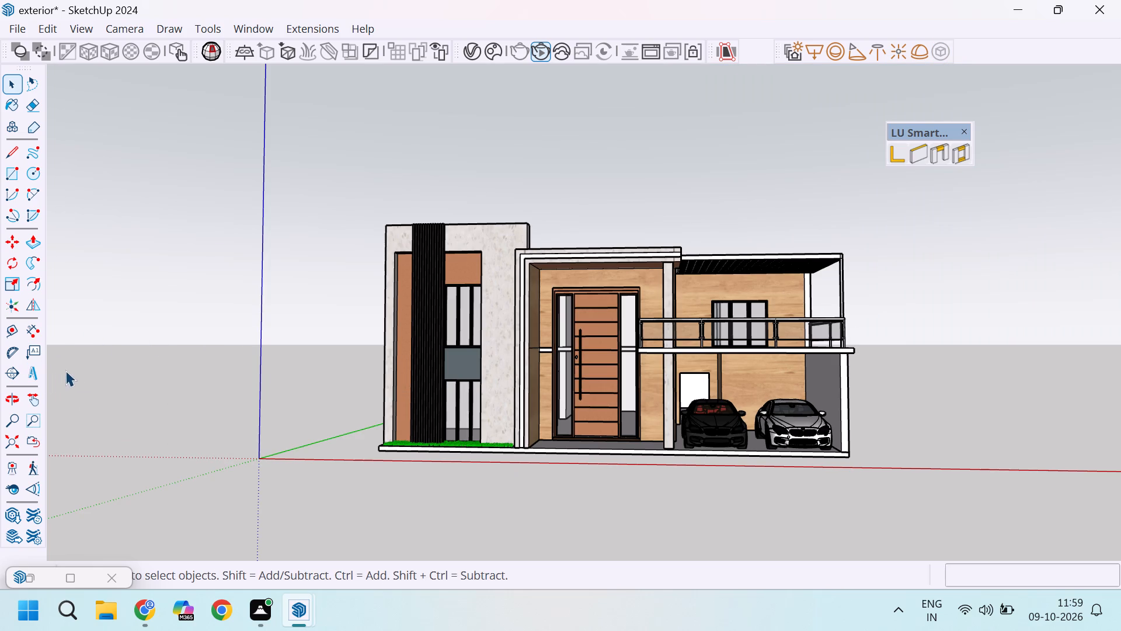
{"action": "left_click", "coordinate": [57, 27]}
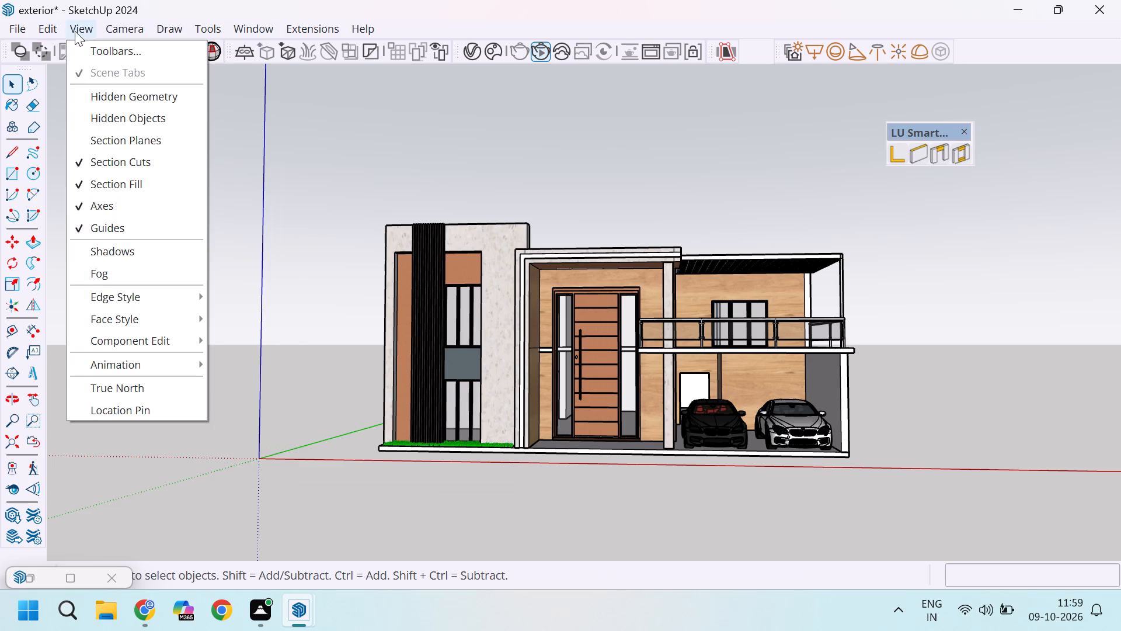
{"action": "left_click", "coordinate": [96, 206]}
Frame the whole front facade large in the view and close the floating LU Smart toolbar.
{"action": "scroll", "coordinate": [797, 392], "scroll_direction": "up", "scroll_amount": 1}
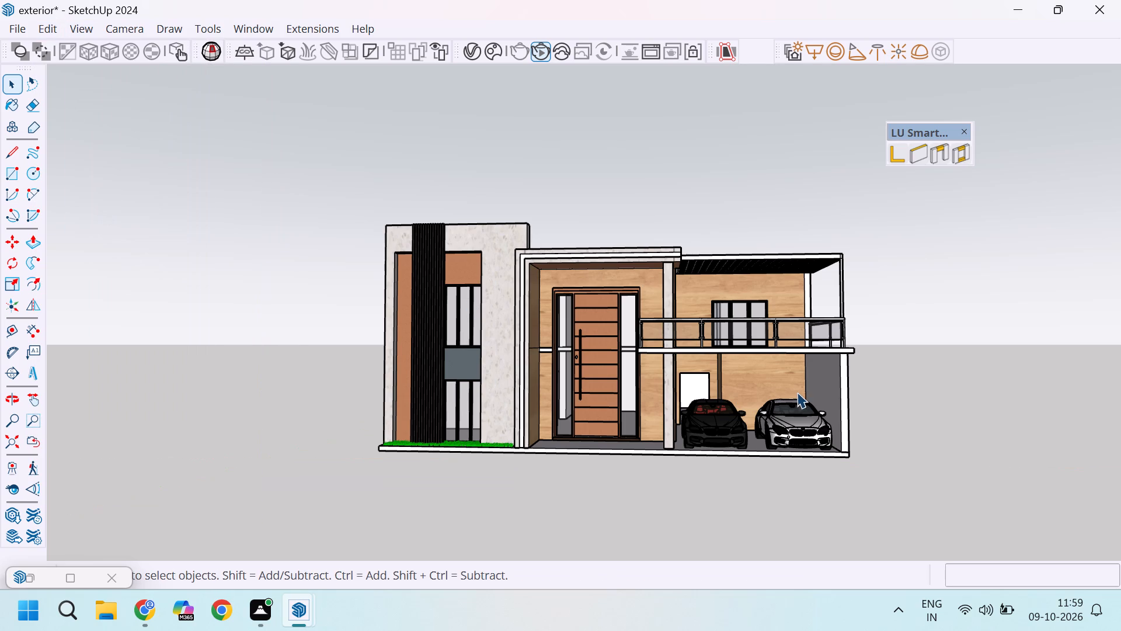
{"action": "scroll", "coordinate": [797, 392], "scroll_direction": "up", "scroll_amount": 1}
{"action": "scroll", "coordinate": [816, 386], "scroll_direction": "down", "scroll_amount": 2}
{"action": "scroll", "coordinate": [750, 220], "scroll_direction": "up", "scroll_amount": 2}
{"action": "scroll", "coordinate": [755, 223], "scroll_direction": "down", "scroll_amount": 1}
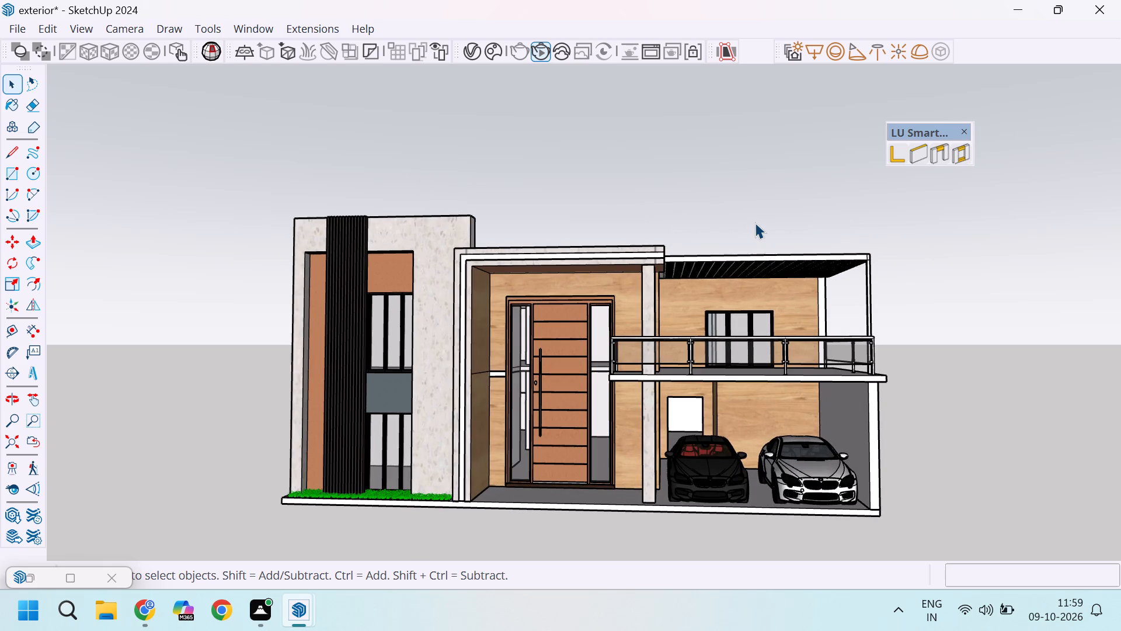
{"action": "scroll", "coordinate": [744, 250], "scroll_direction": "up", "scroll_amount": 2}
{"action": "scroll", "coordinate": [753, 308], "scroll_direction": "down", "scroll_amount": 3}
{"action": "scroll", "coordinate": [750, 409], "scroll_direction": "up", "scroll_amount": 3}
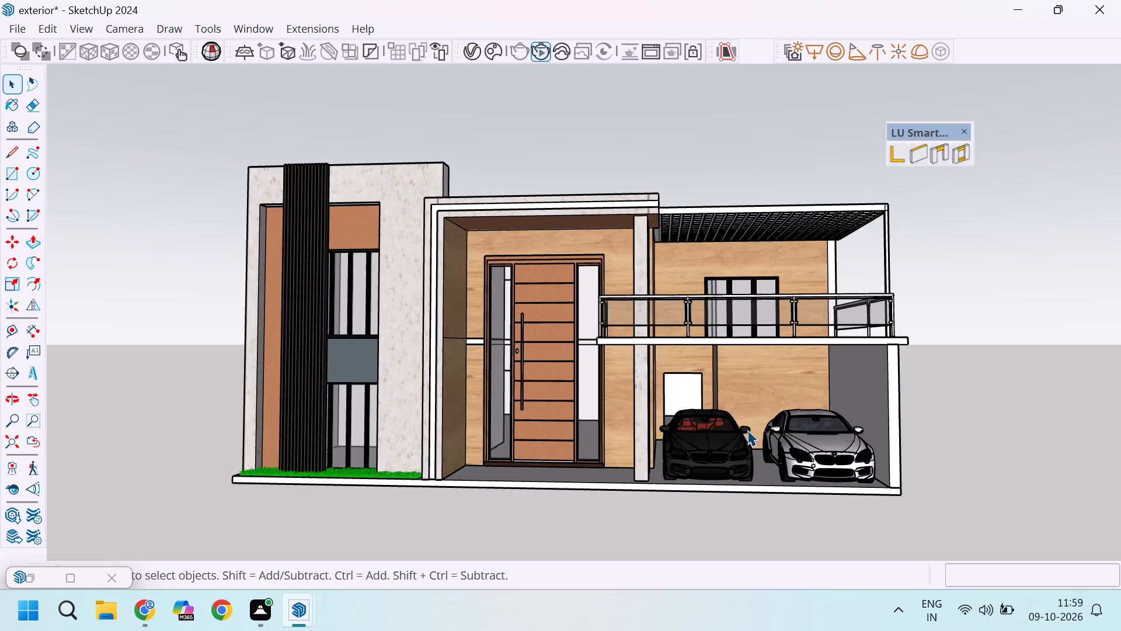
{"action": "scroll", "coordinate": [749, 432], "scroll_direction": "up", "scroll_amount": 2}
{"action": "scroll", "coordinate": [749, 432], "scroll_direction": "down", "scroll_amount": 2}
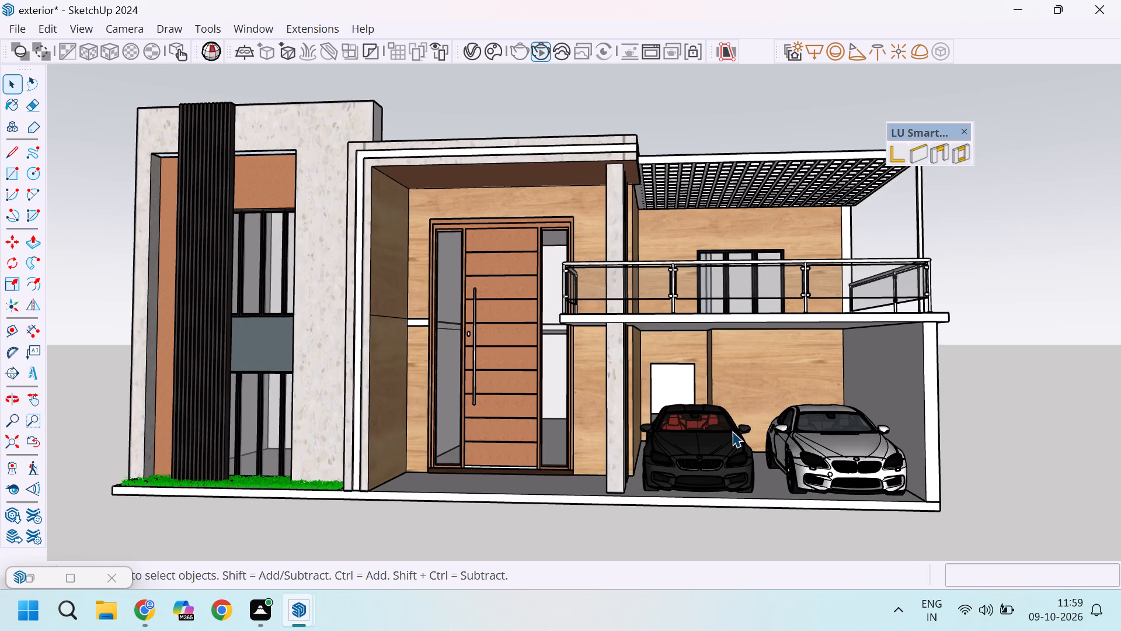
{"action": "middle_click_drag", "start_coordinate": [545, 431], "coordinate": [562, 432]}
{"action": "scroll", "coordinate": [562, 432], "scroll_direction": "up", "scroll_amount": 1}
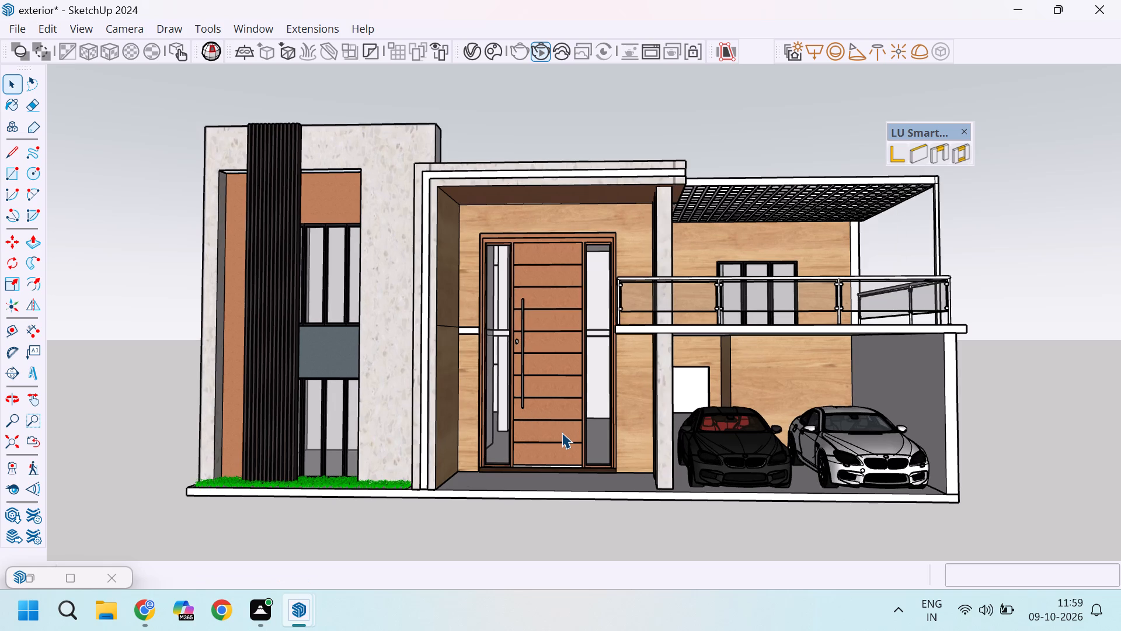
{"action": "scroll", "coordinate": [562, 432], "scroll_direction": "up", "scroll_amount": 1}
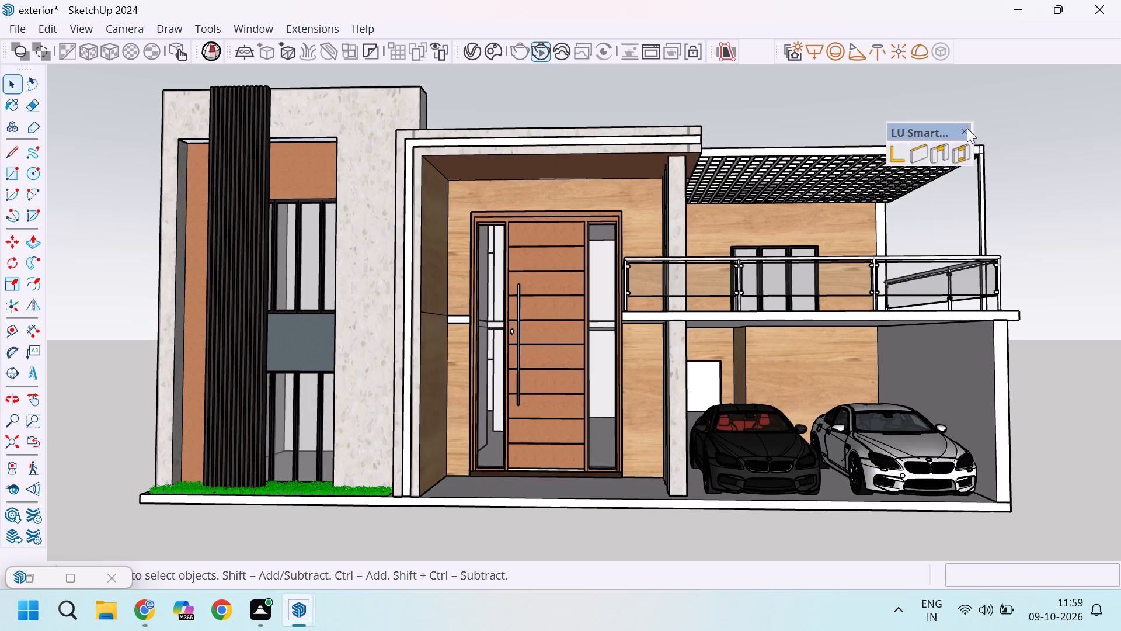
{"action": "left_click", "coordinate": [963, 131]}
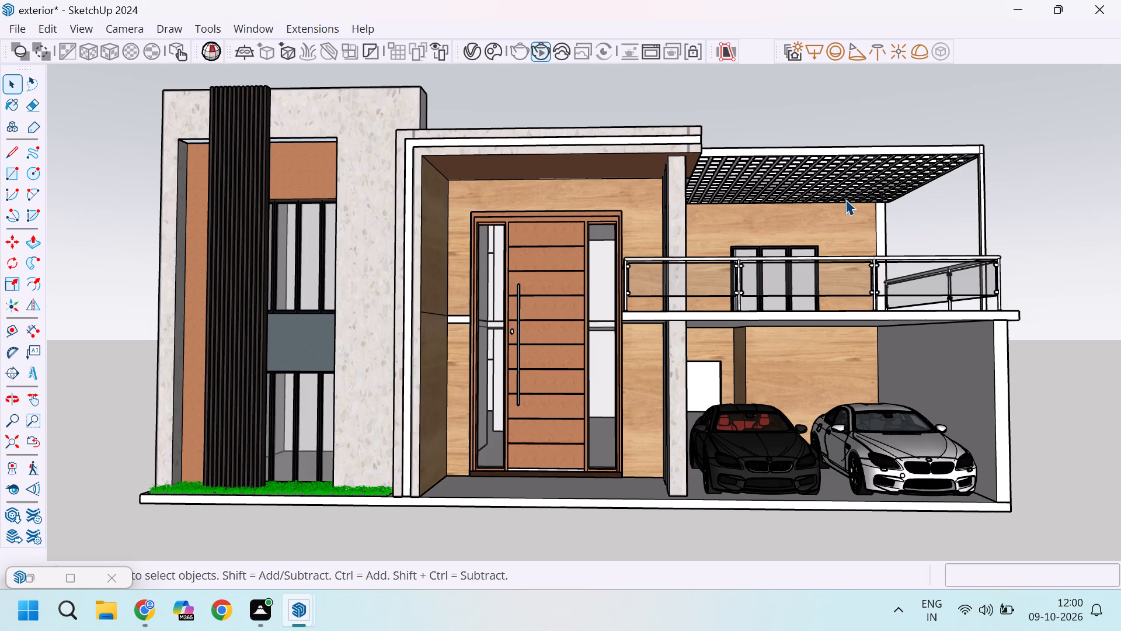
Print the current view with Microsoft Print to PDF, saving it as exterior in the intern folder.
{"action": "key", "text": "ctrl+p"}
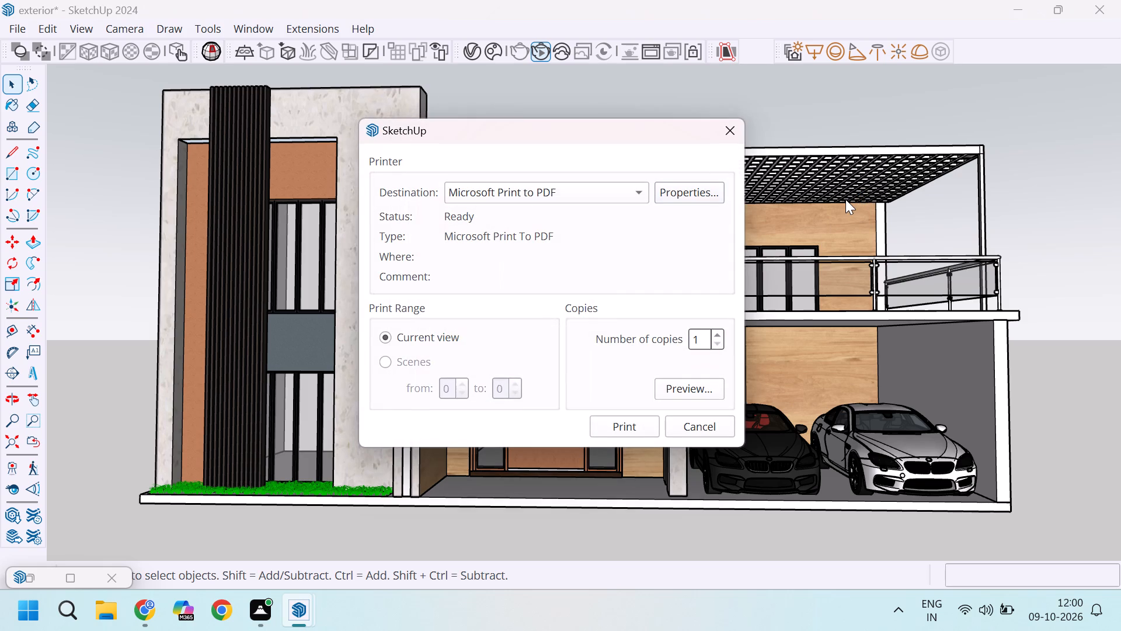
{"action": "left_click", "coordinate": [633, 428]}
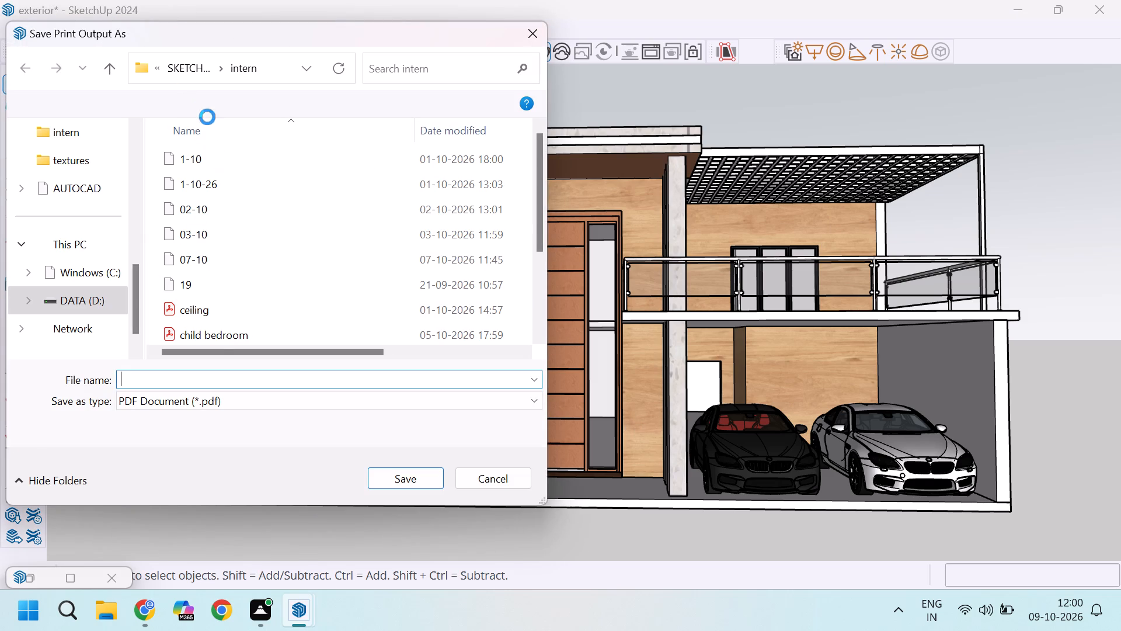
{"action": "left_click", "coordinate": [149, 383]}
{"action": "type", "text": "exter"}
{"action": "type", "text": "ior"}
{"action": "left_click", "coordinate": [121, 442]}
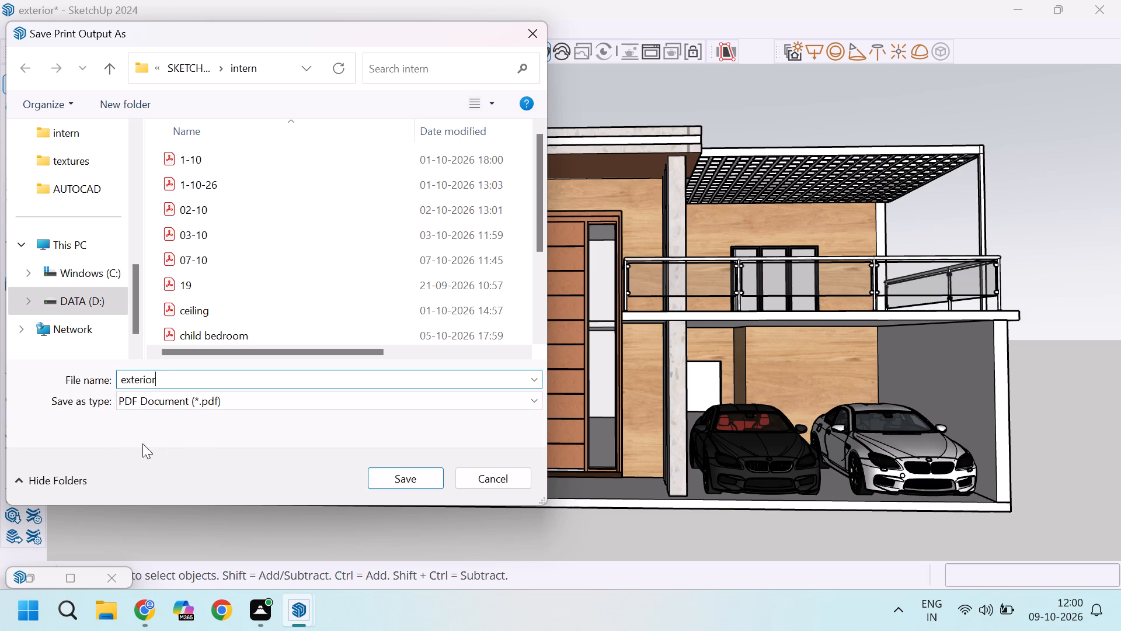
{"action": "left_click", "coordinate": [419, 477]}
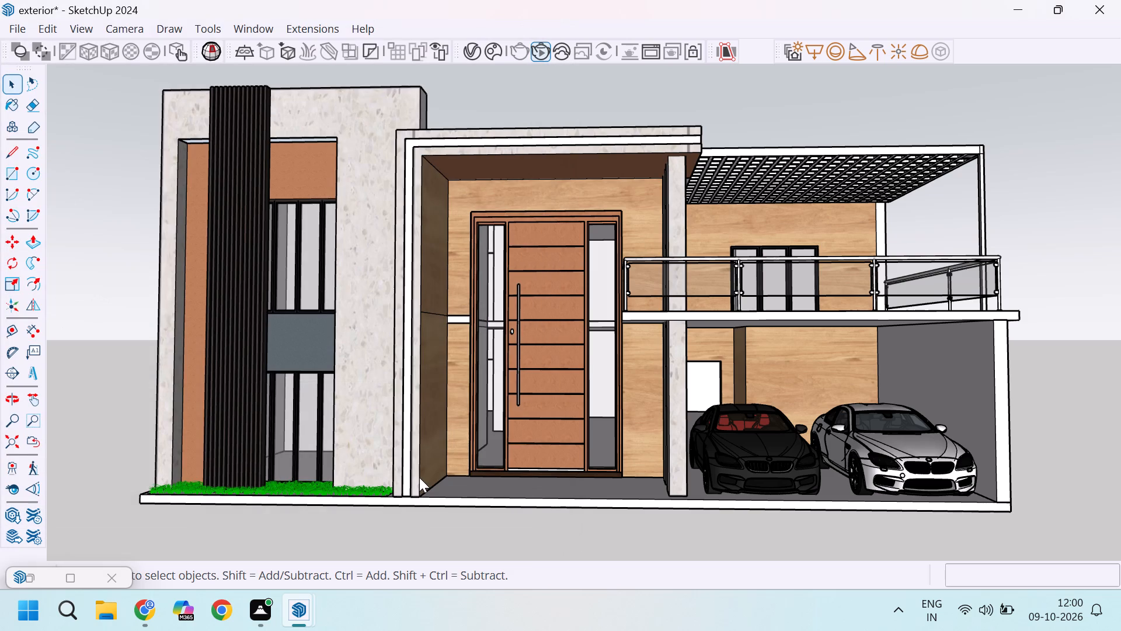
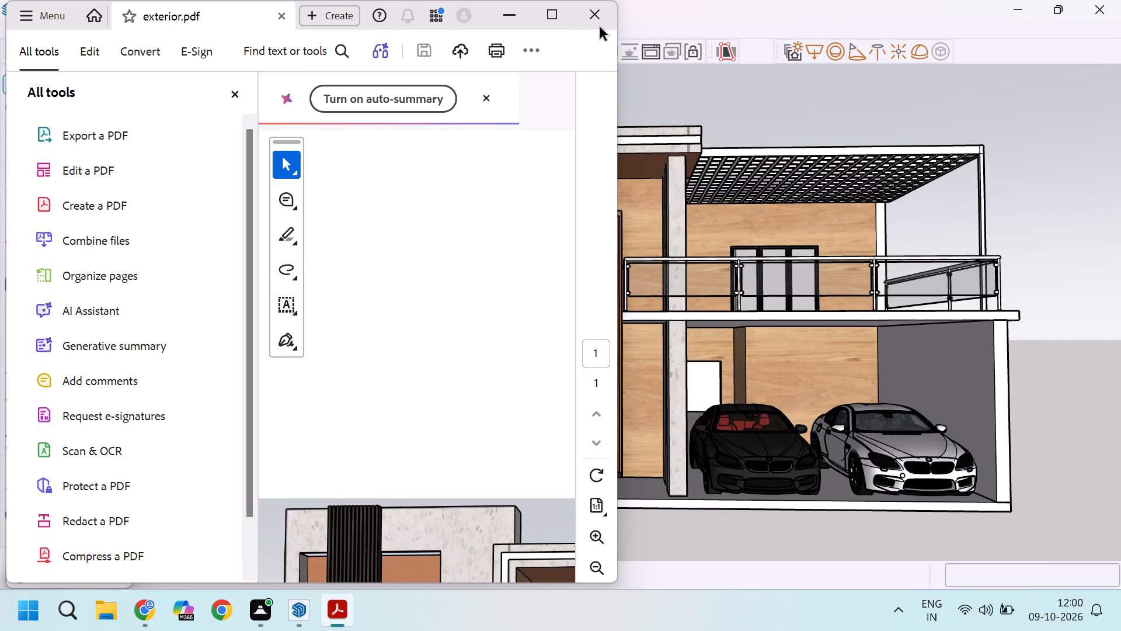
Close the exterior.pdf preview in Adobe Acrobat and return to the house model in SketchUp.
{"action": "left_click", "coordinate": [601, 19]}
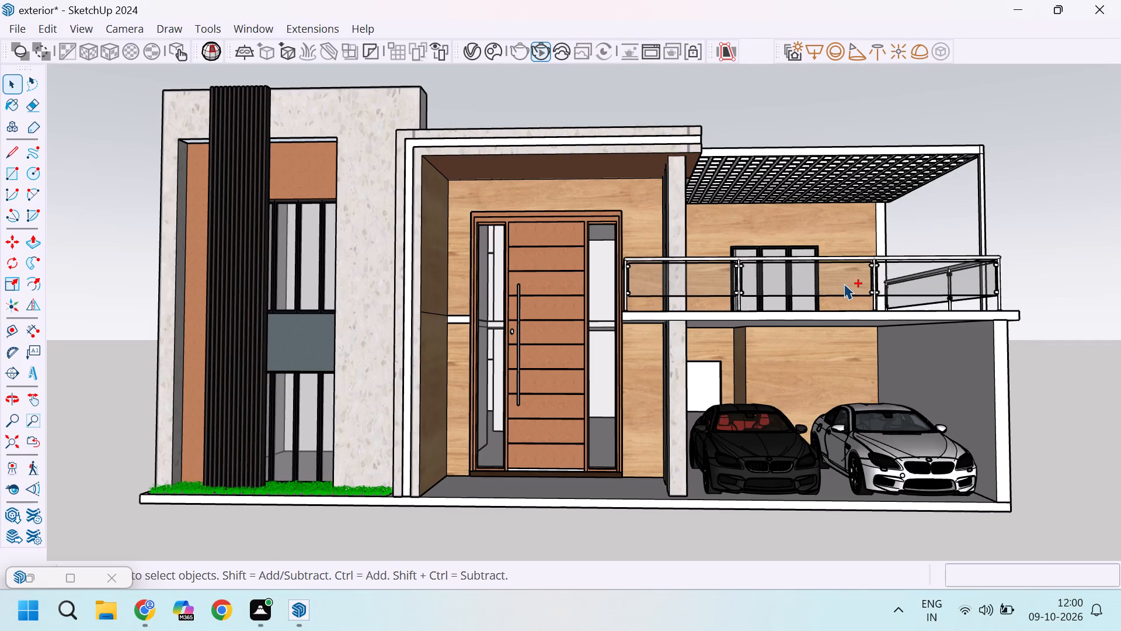